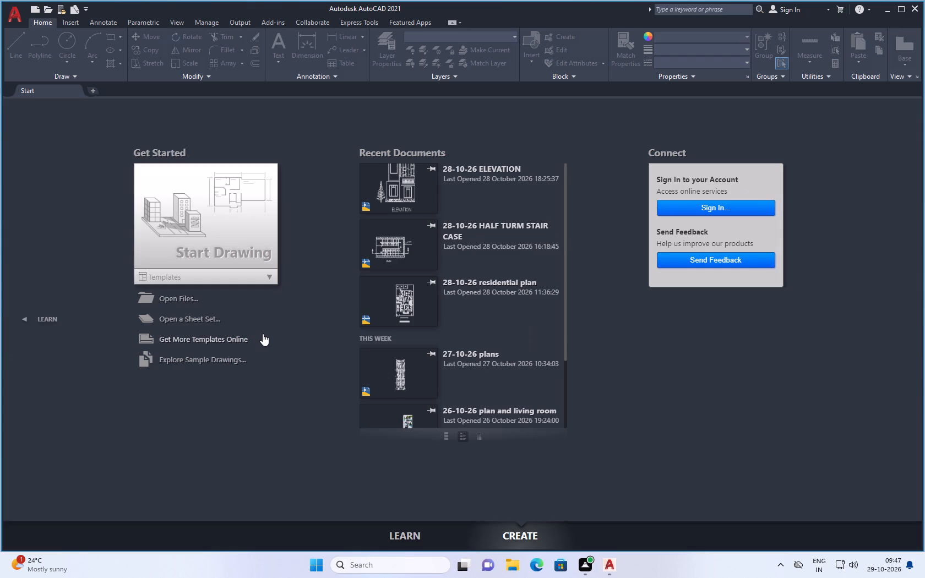
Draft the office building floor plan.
Start a new blank drawing.
double_click(243, 208)
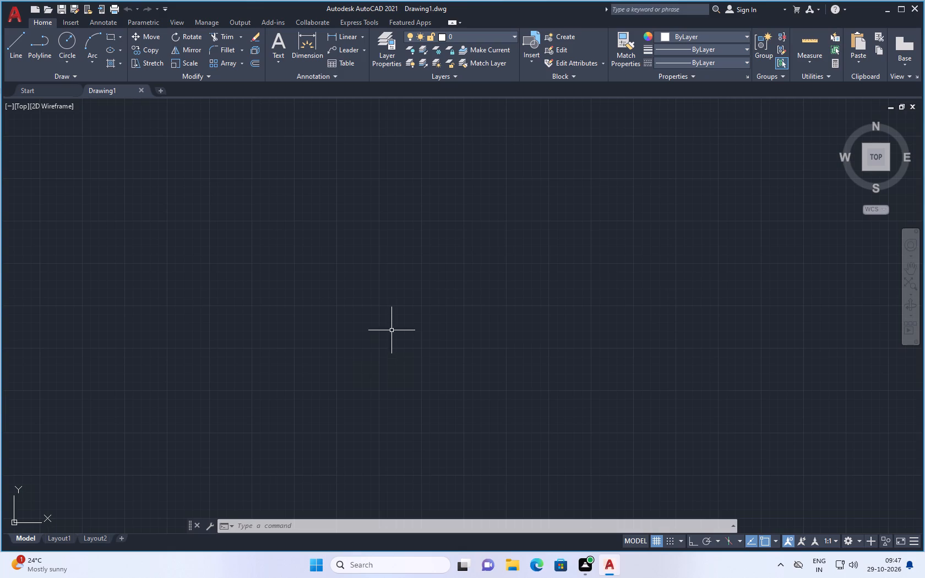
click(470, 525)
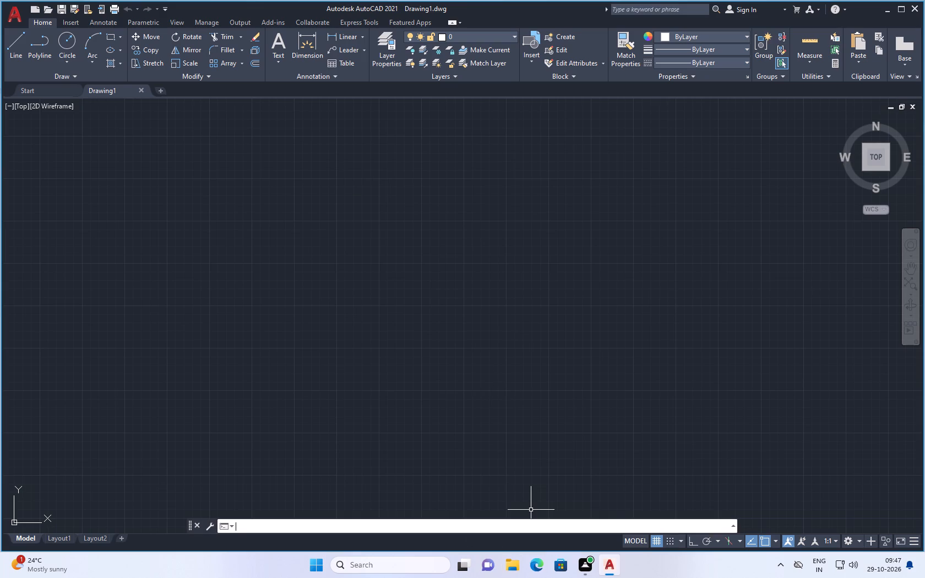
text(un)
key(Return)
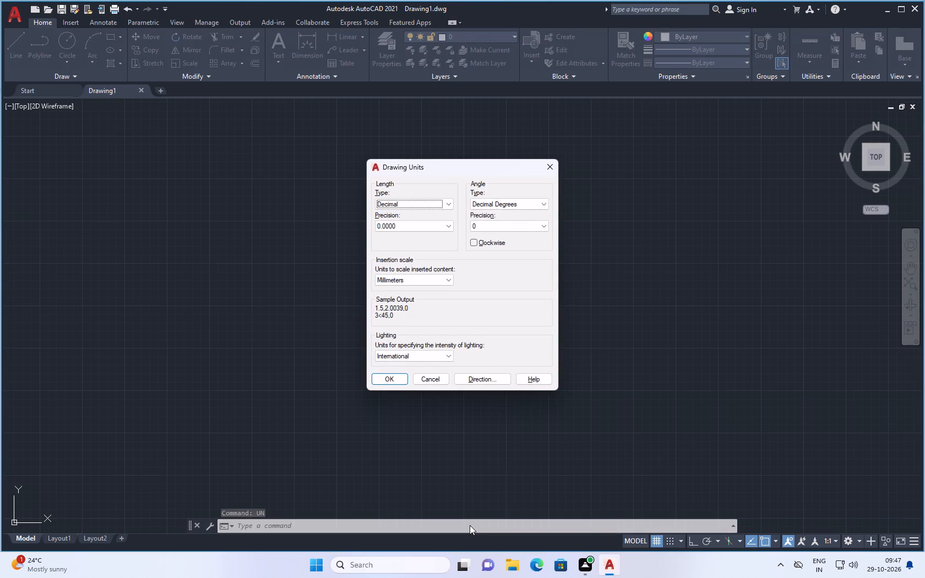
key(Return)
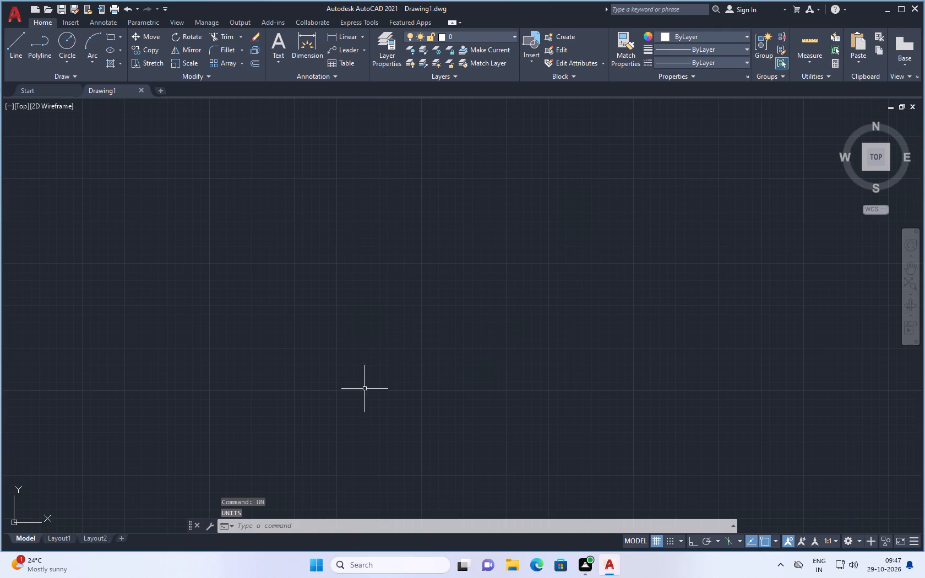
Configure the drawing units to Engineering length type with 0'-0" precision and an insertion scale in inches.
click(284, 525)
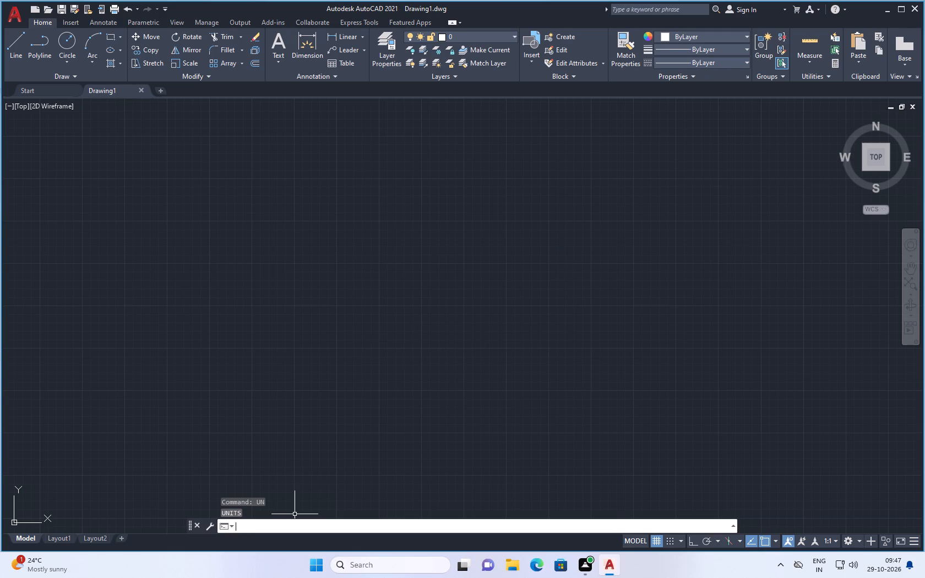
text(un)
key(Return)
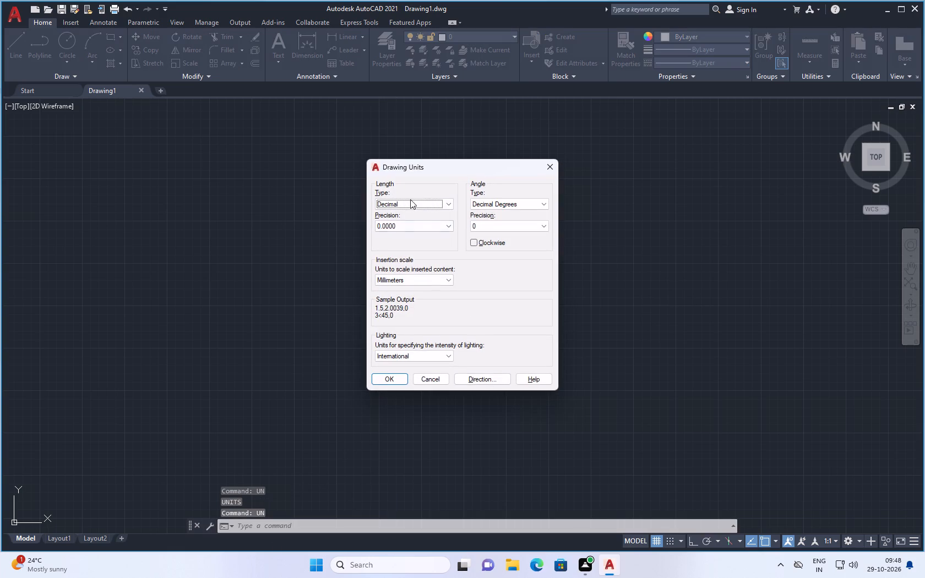
click(427, 201)
click(395, 226)
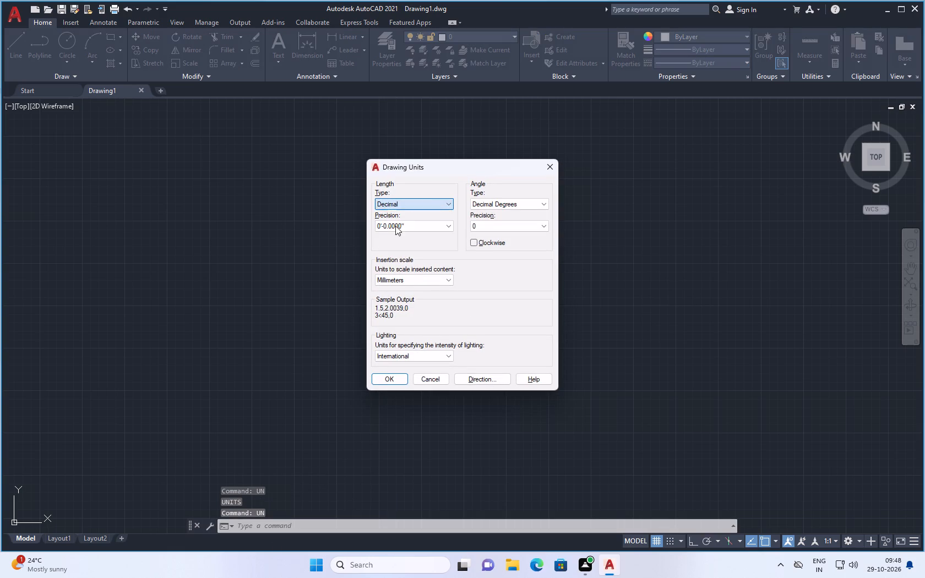
click(410, 226)
click(395, 239)
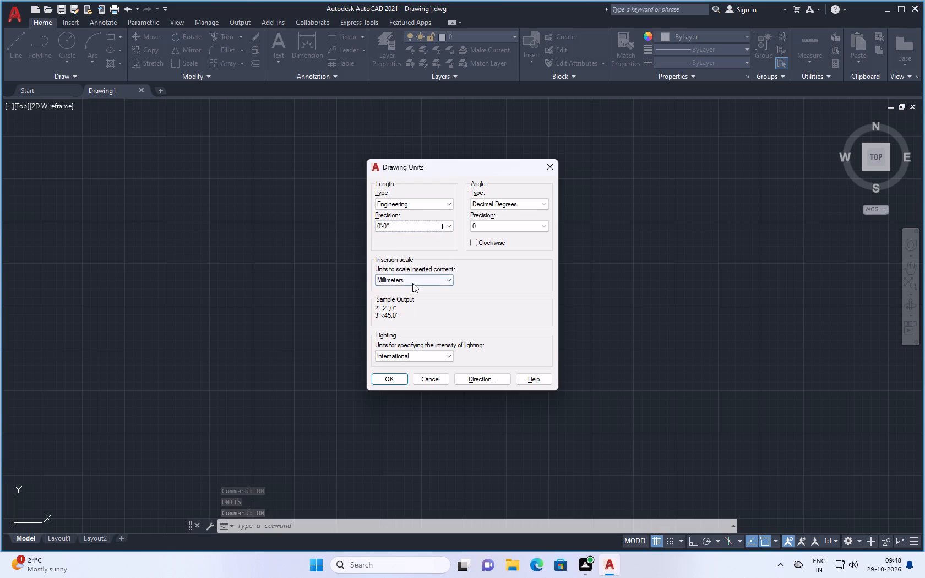
click(416, 282)
click(396, 298)
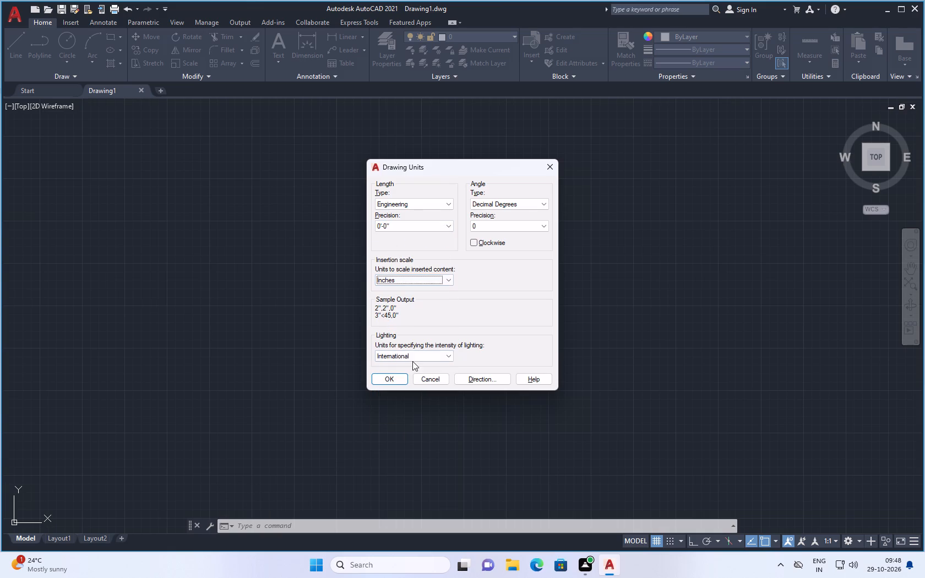
click(387, 377)
Modify the ISO-25 dimension style's primary units to Engineering format with 0'-0" precision, and make the style current.
click(311, 527)
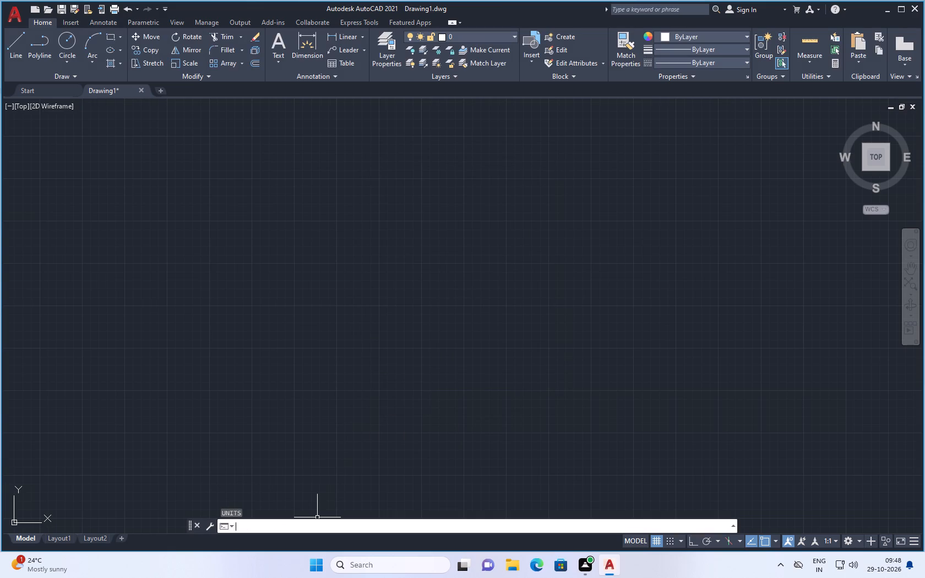
key(d)
key(Return)
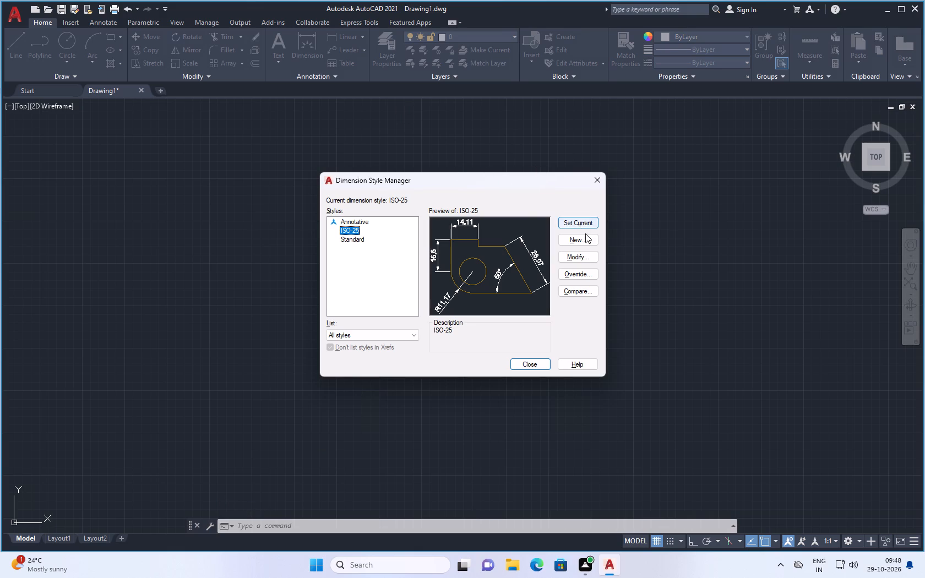
click(576, 258)
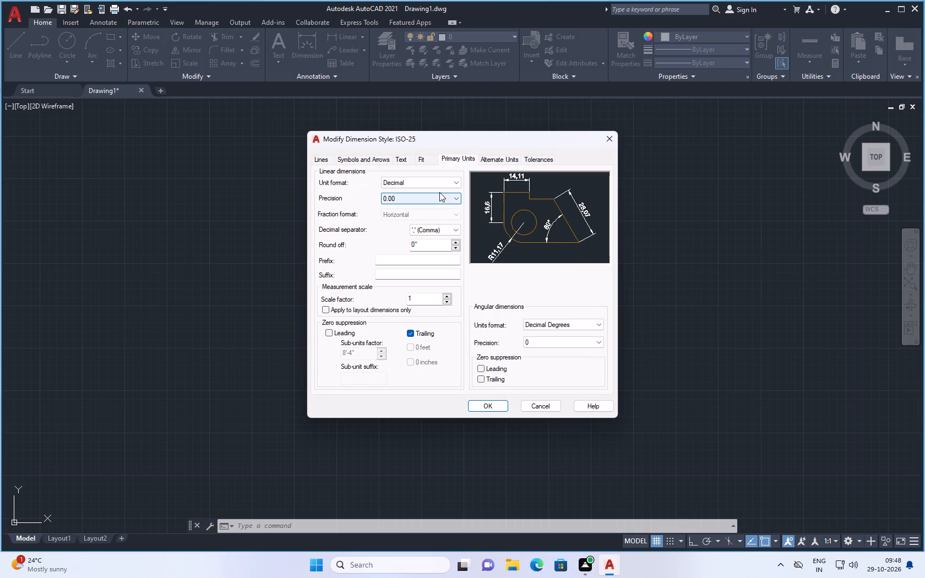
click(449, 183)
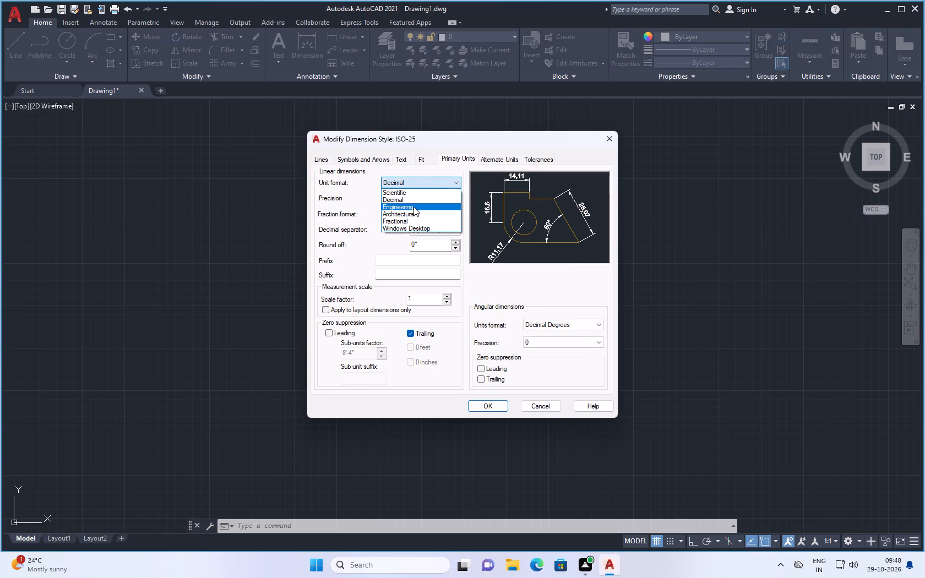
click(413, 206)
click(431, 197)
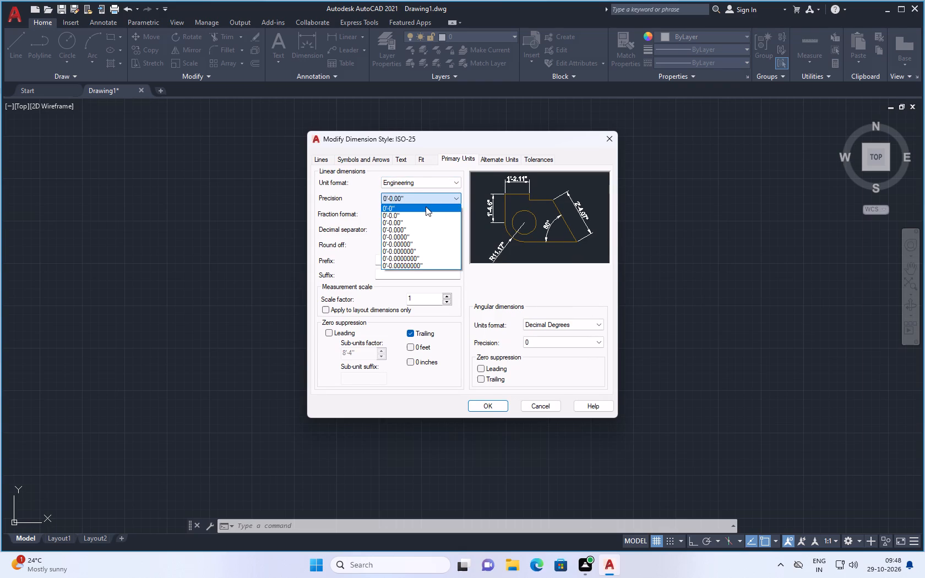
click(426, 206)
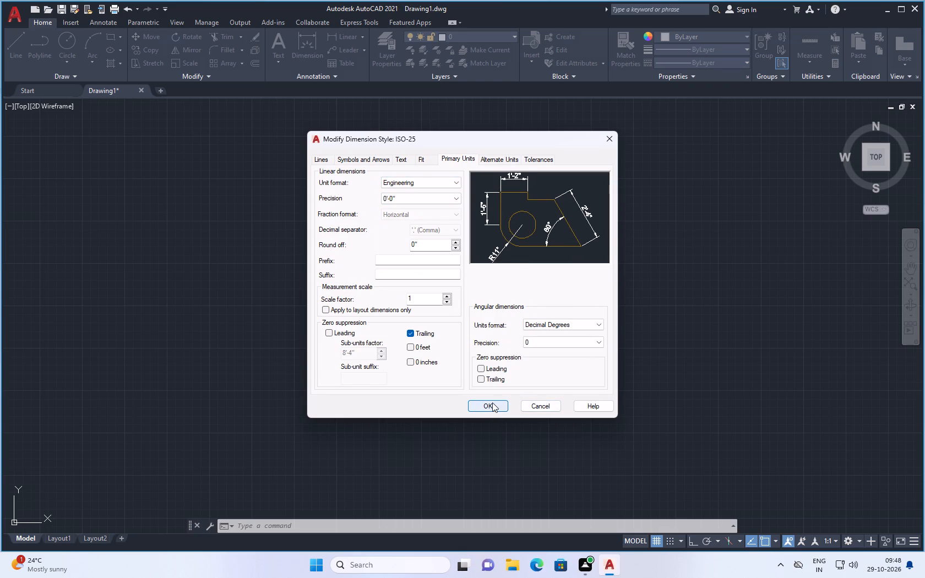
click(493, 403)
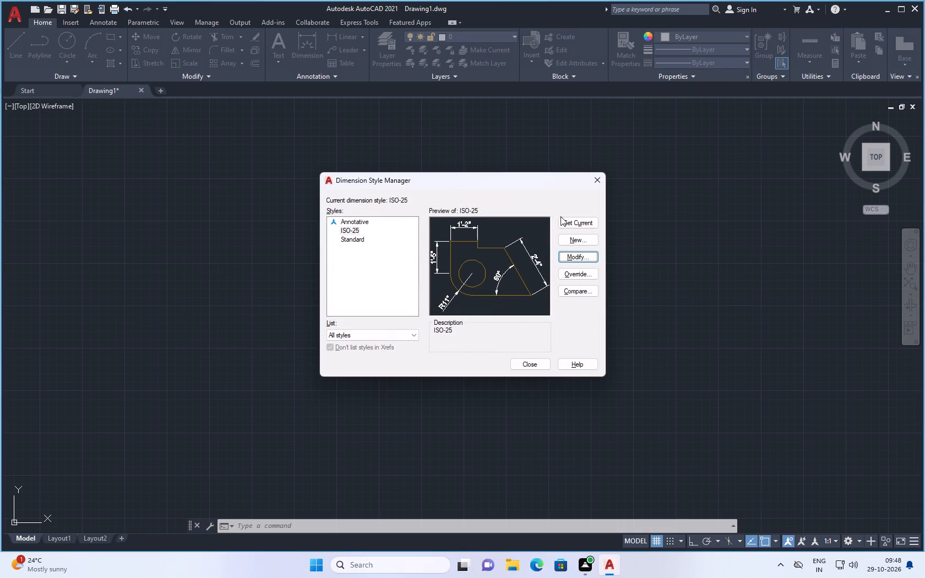
click(566, 216)
click(529, 363)
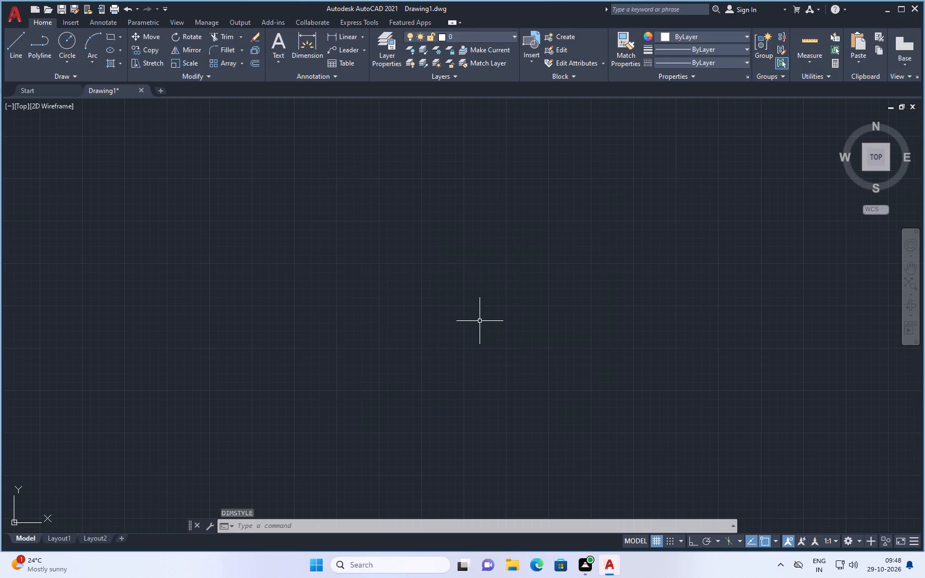
Change the Standard text style's font to Times New Roman and make the style current.
click(263, 524)
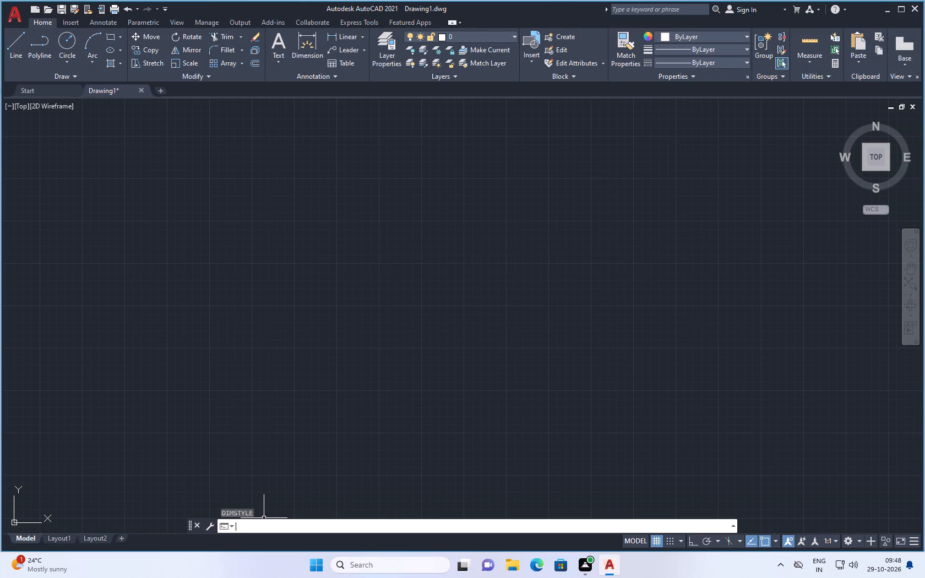
key(s)
text(ty)
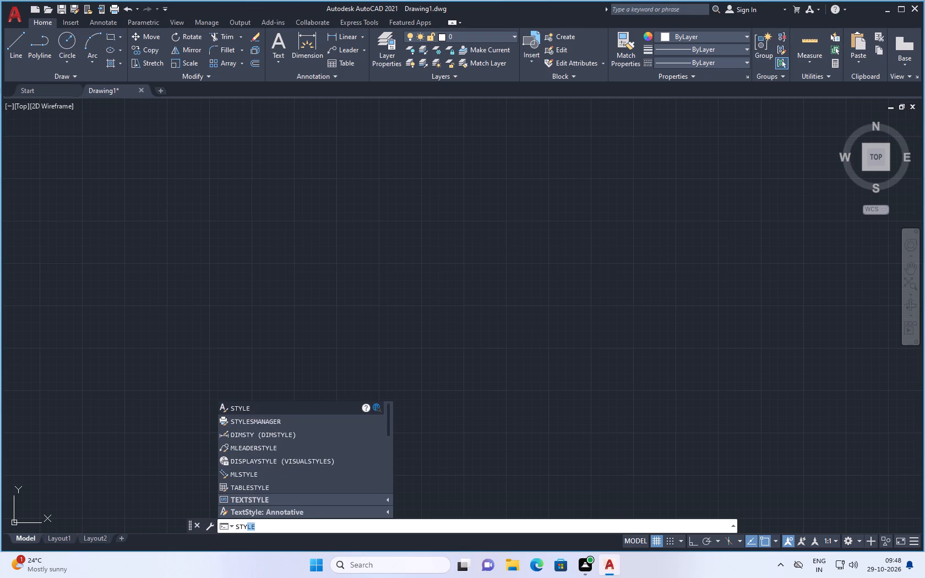
click(285, 404)
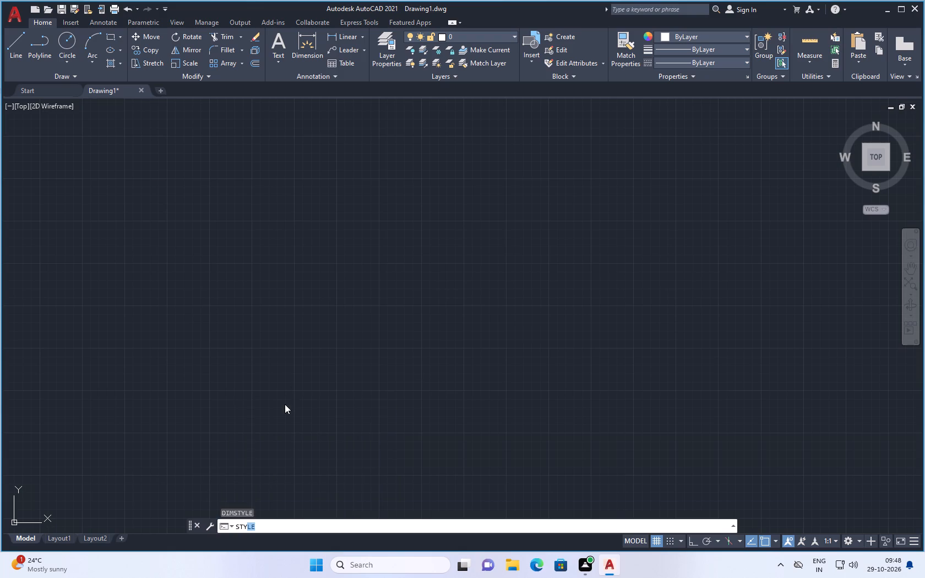
click(467, 225)
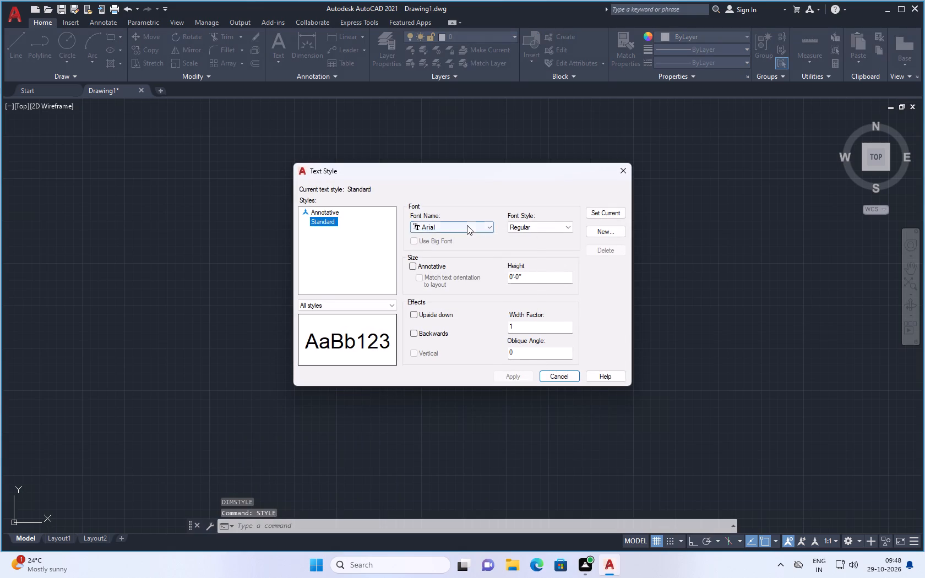
scroll(427, 263, down, 4)
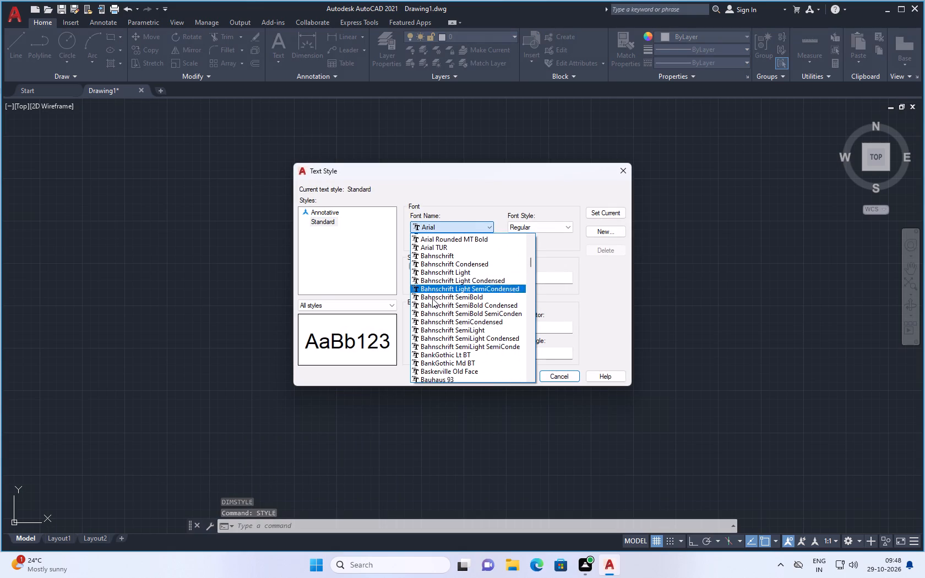
scroll(432, 298, down, 7)
scroll(438, 363, up, 3)
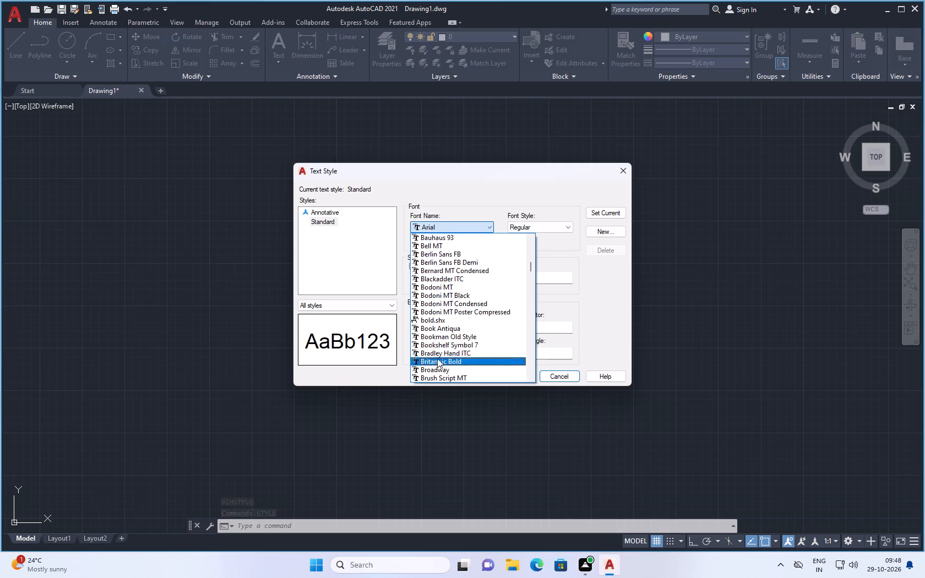
scroll(436, 353, up, 6)
scroll(444, 307, up, 4)
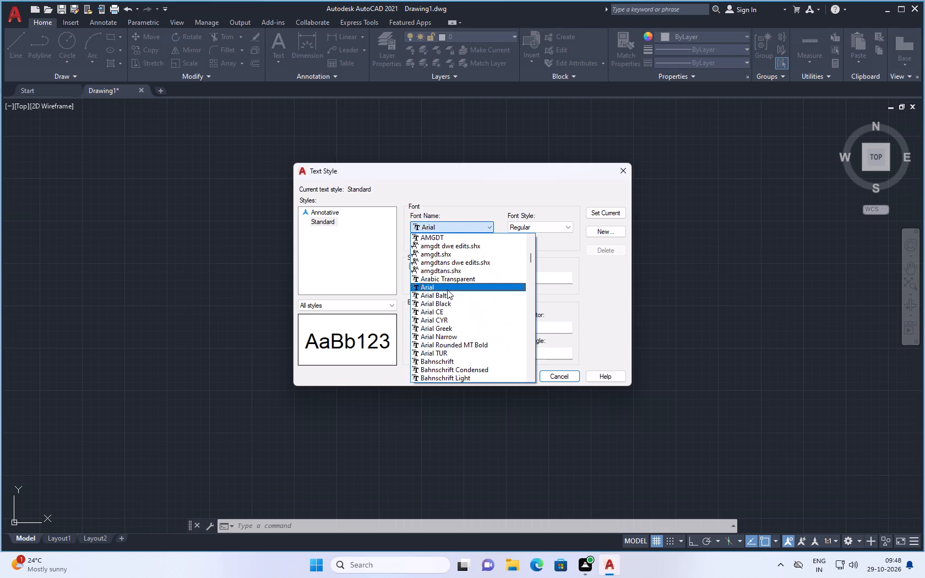
key(t)
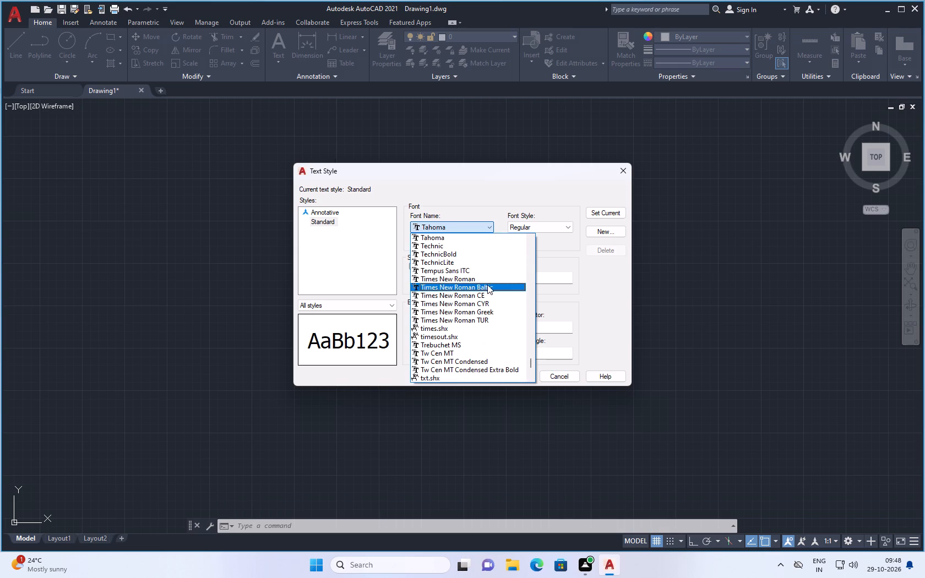
click(467, 277)
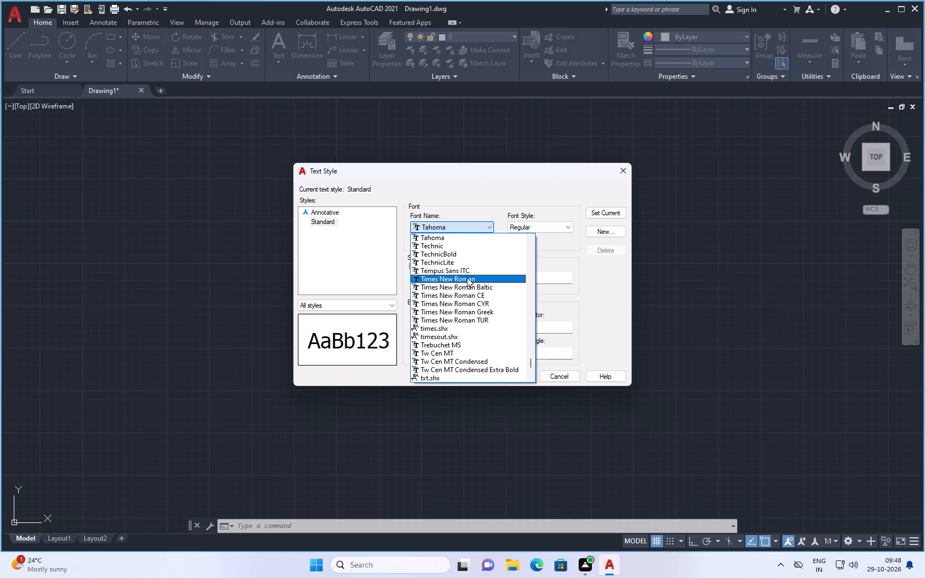
click(325, 219)
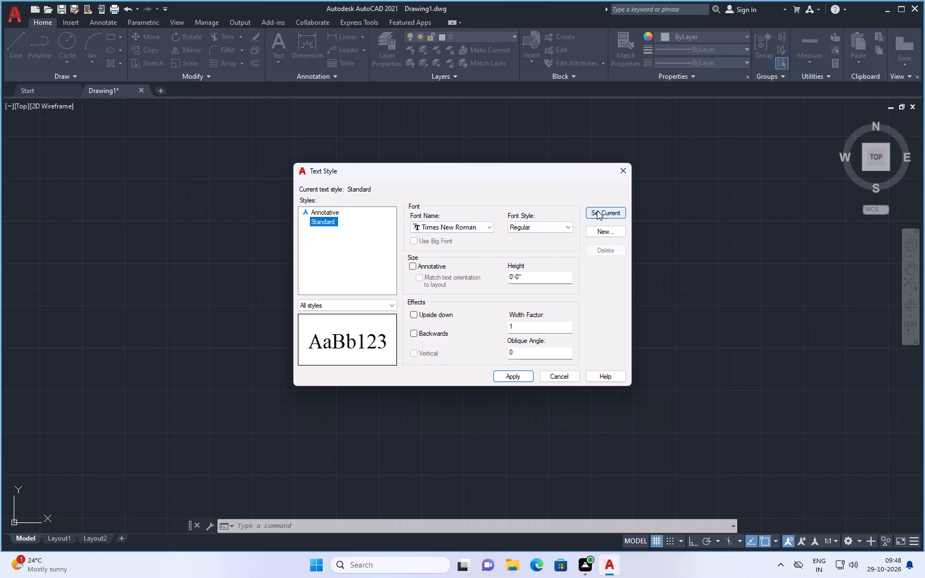
click(597, 210)
click(461, 304)
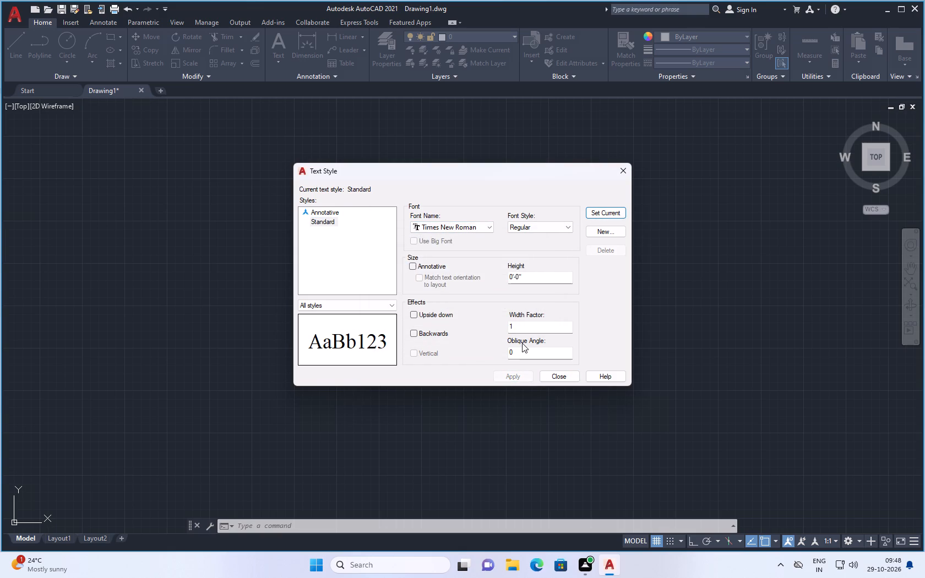
click(560, 376)
Check the file open and save settings in the program Options and apply them.
scroll(437, 348, down, 1)
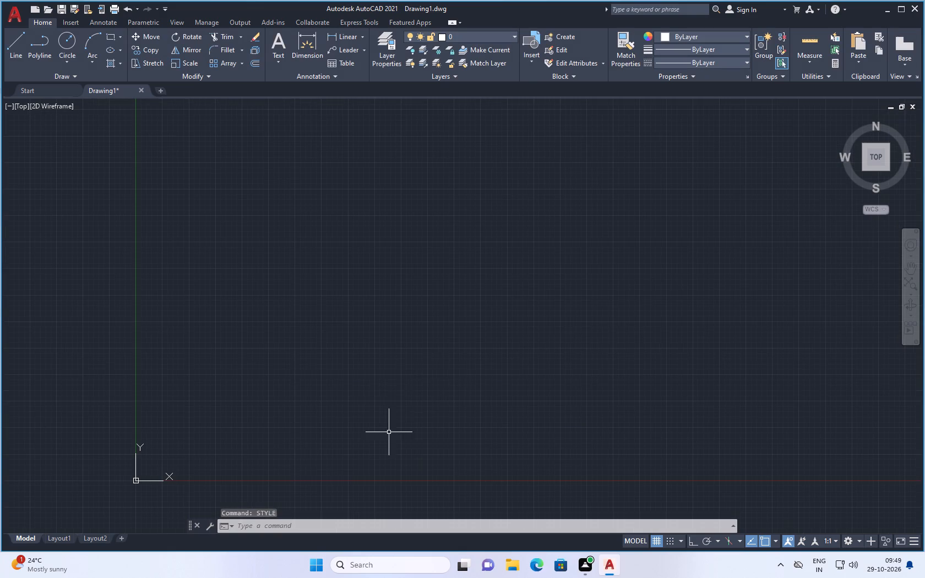
click(330, 524)
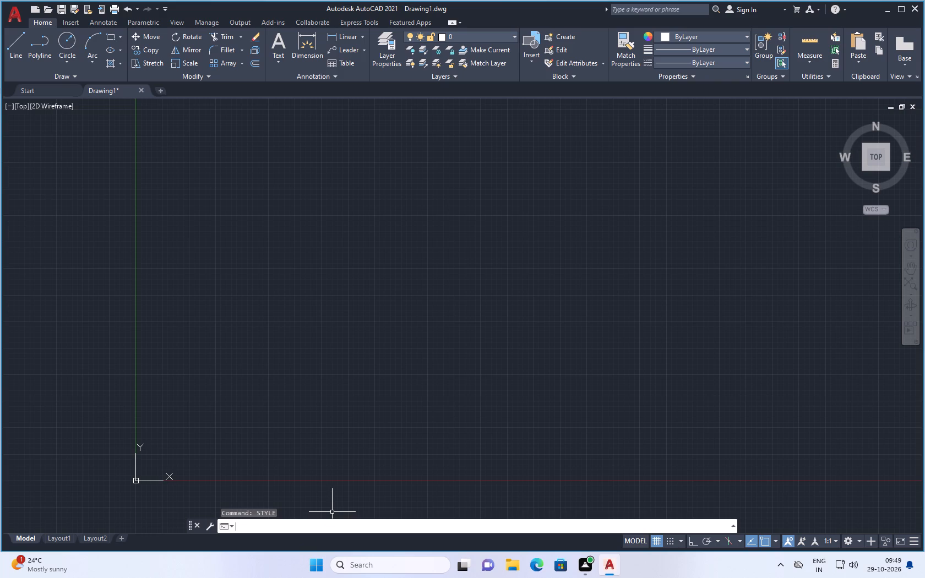
text(op)
key(Return)
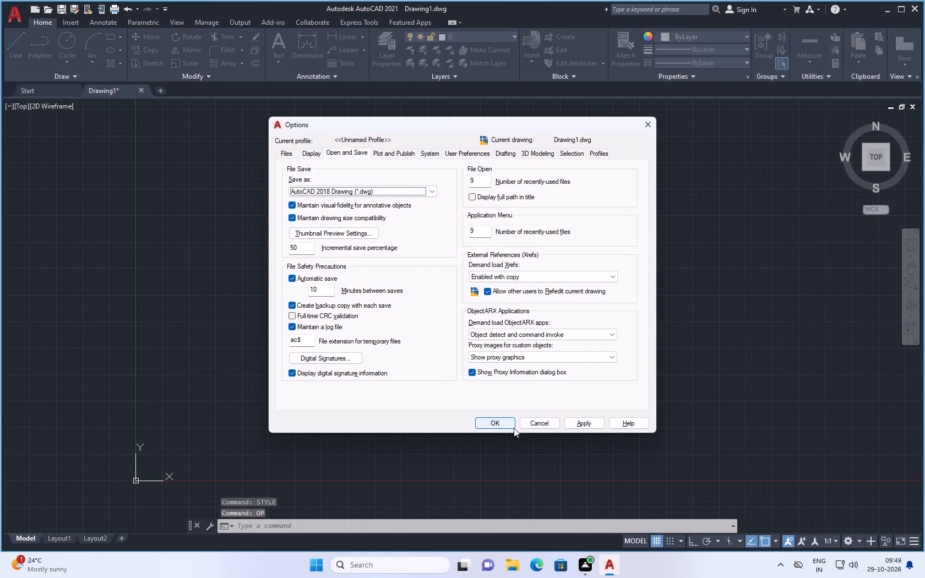
click(585, 424)
click(499, 423)
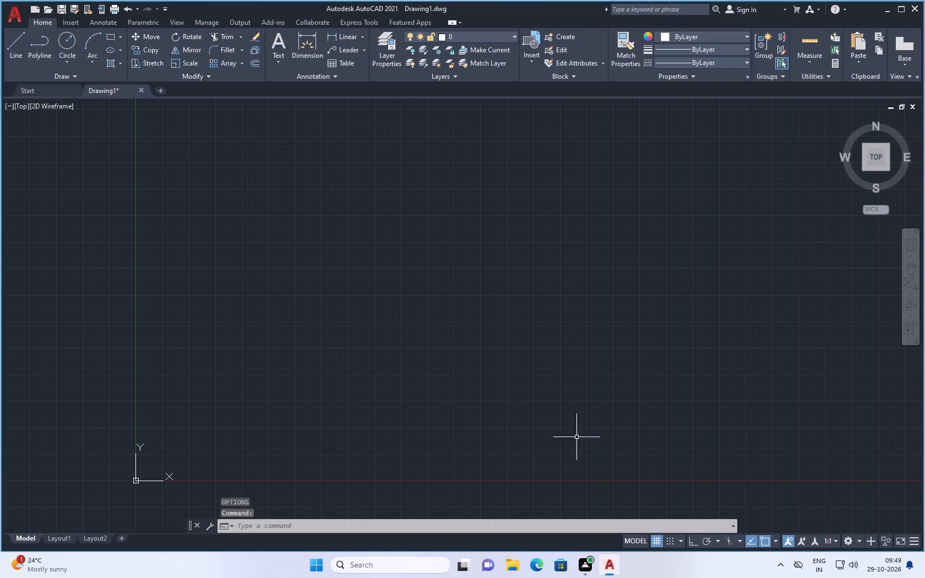
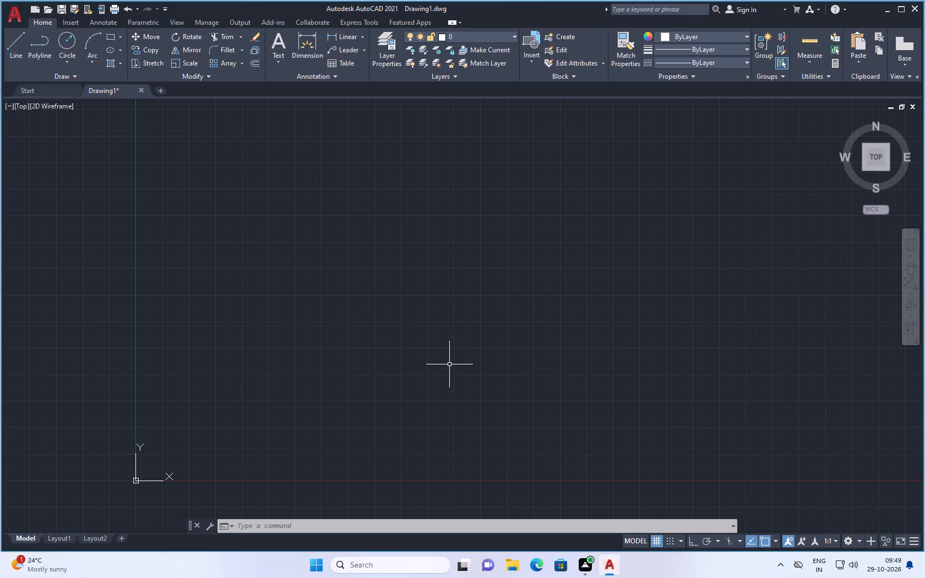
Turn on Ortho mode and draw a horizontal construction line (XLINE) above the origin.
text(xl)
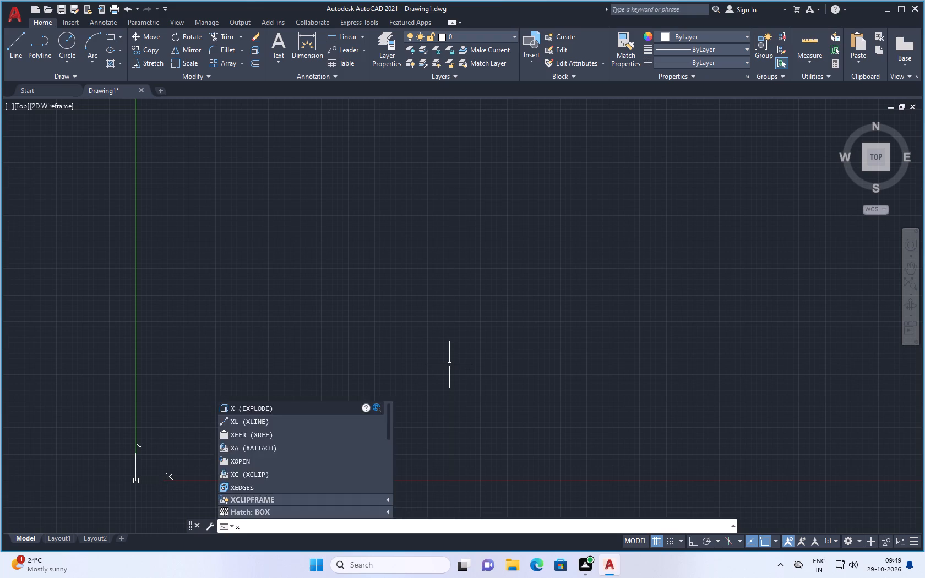
key(Return)
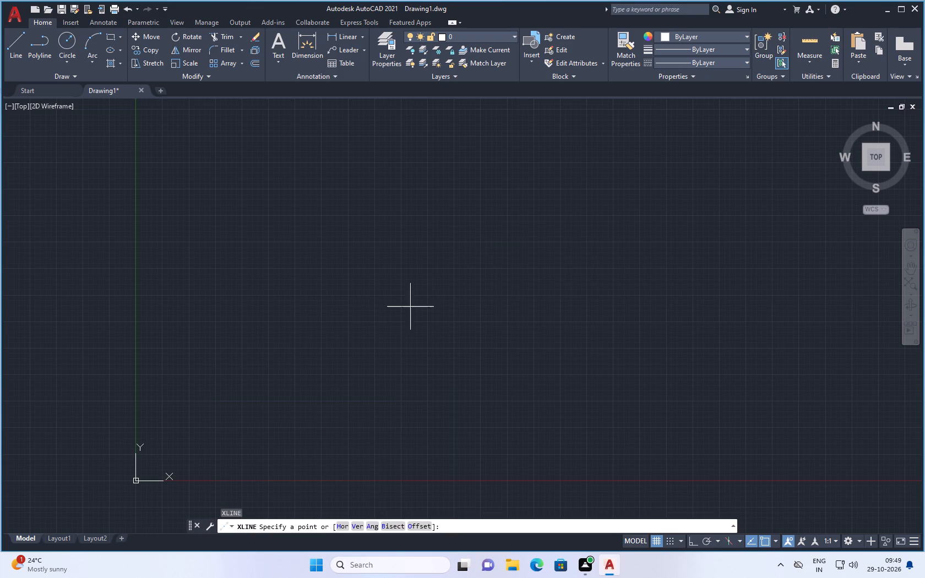
click(692, 542)
drag(277, 293, 290, 294)
click(639, 295)
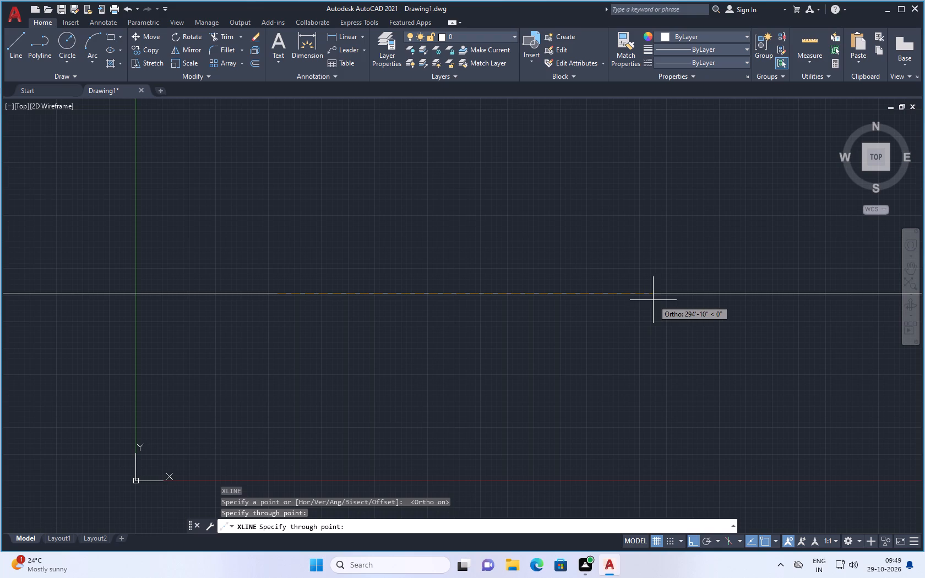
click(653, 300)
key(Escape)
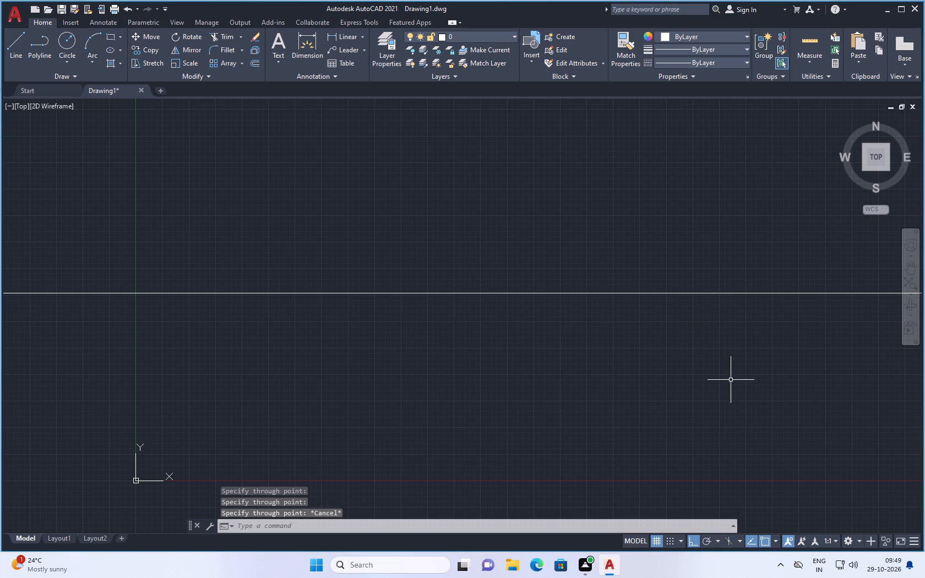
Draw a vertical construction line crossing the horizontal one, to the right of the origin.
key(space)
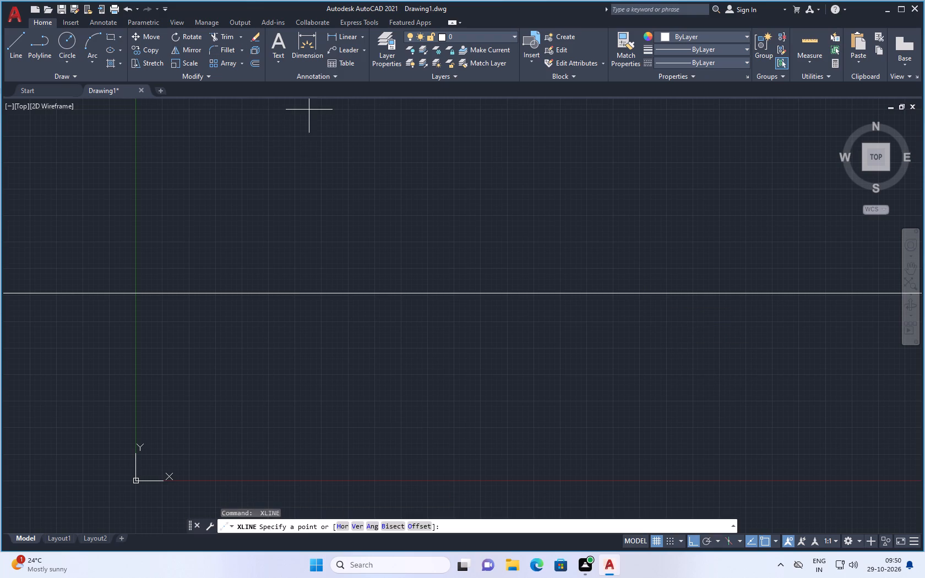
click(266, 116)
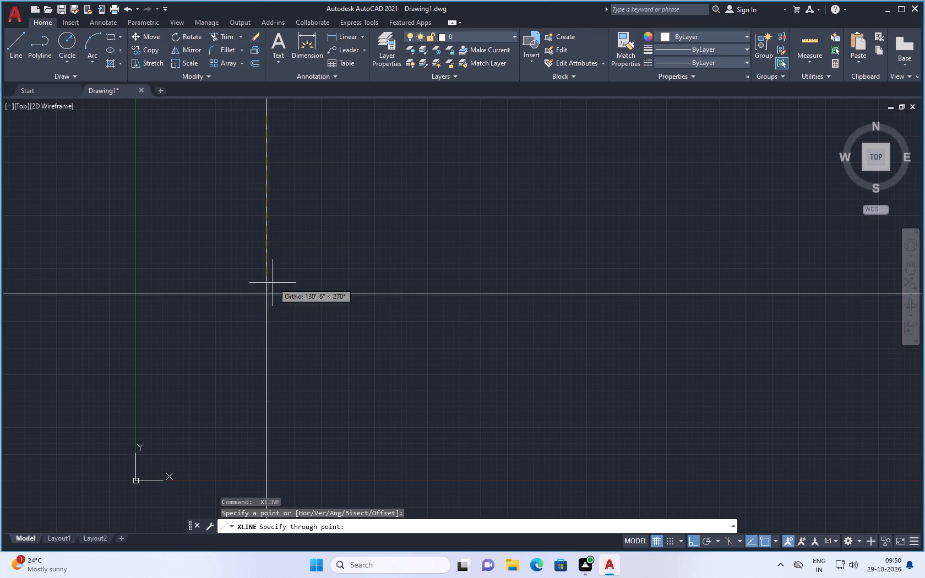
click(275, 345)
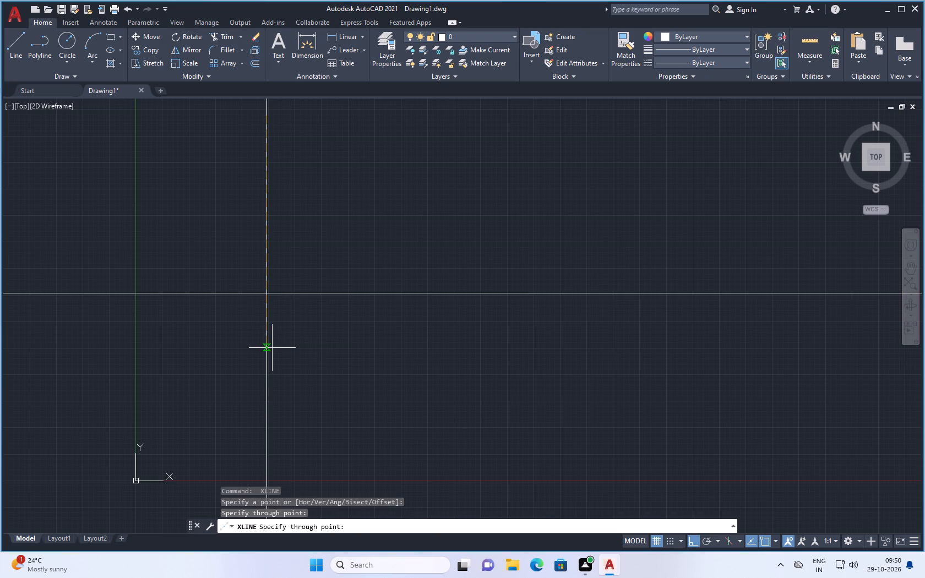
key(Escape)
Trim the vertical line above the intersection and the horizontal line left of it, leaving an upper-left corner.
scroll(459, 274, down, 3)
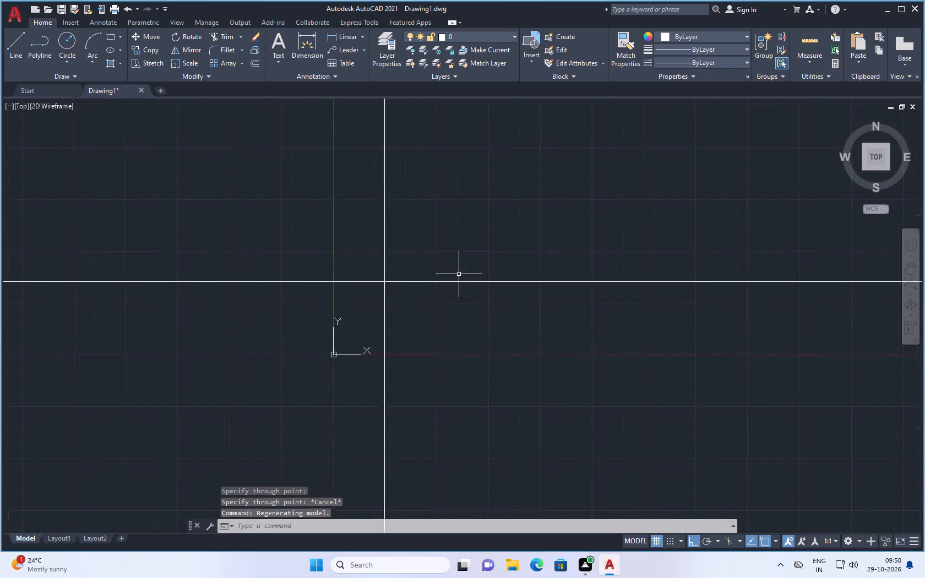
scroll(459, 274, down, 5)
scroll(518, 285, up, 3)
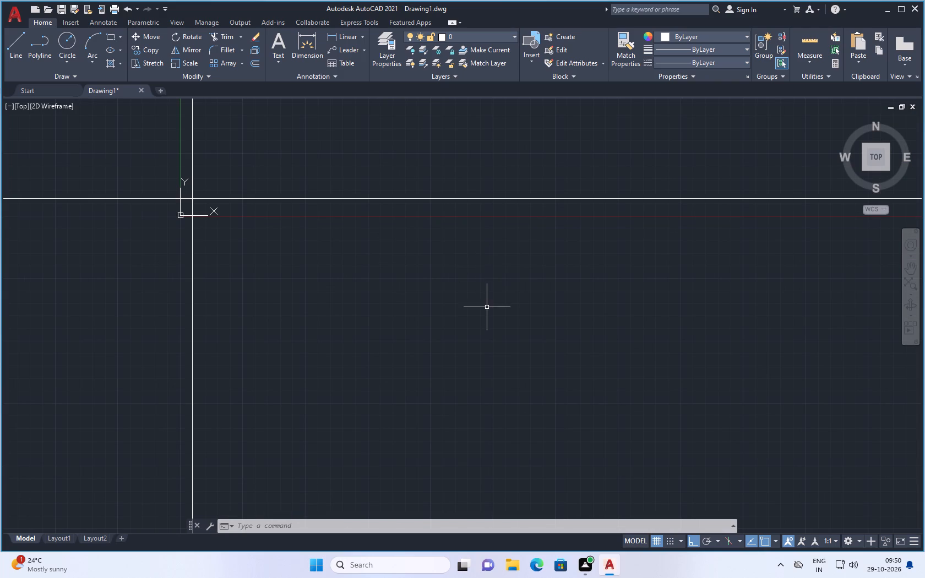
key(Escape)
scroll(405, 266, down, 2)
scroll(303, 243, up, 2)
scroll(374, 217, up, 1)
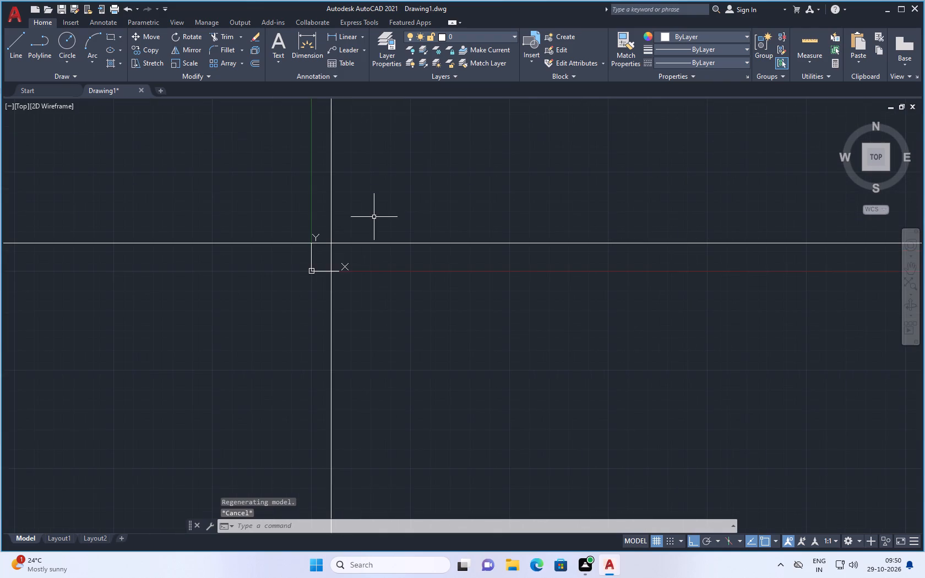
scroll(374, 217, up, 1)
scroll(333, 268, up, 2)
text(tr)
key(Return)
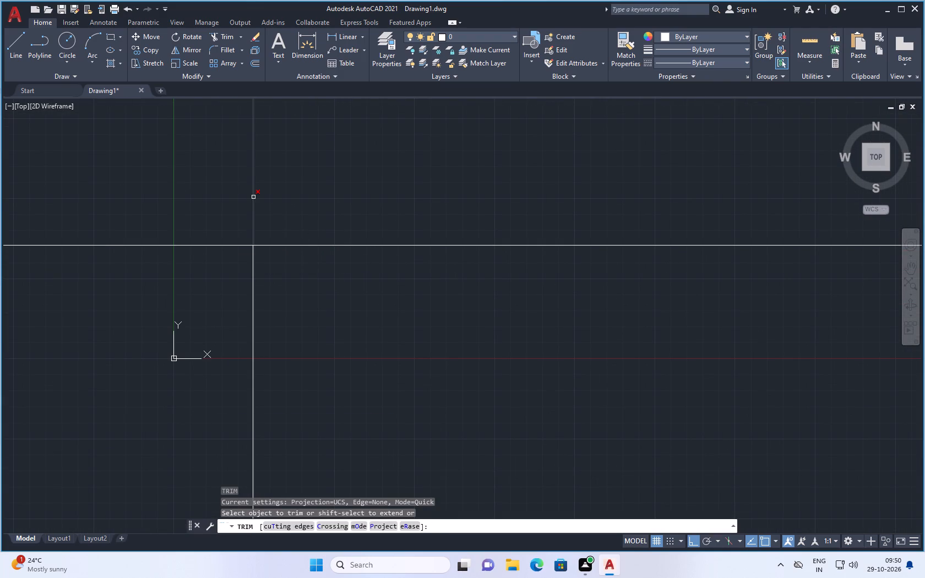
click(253, 197)
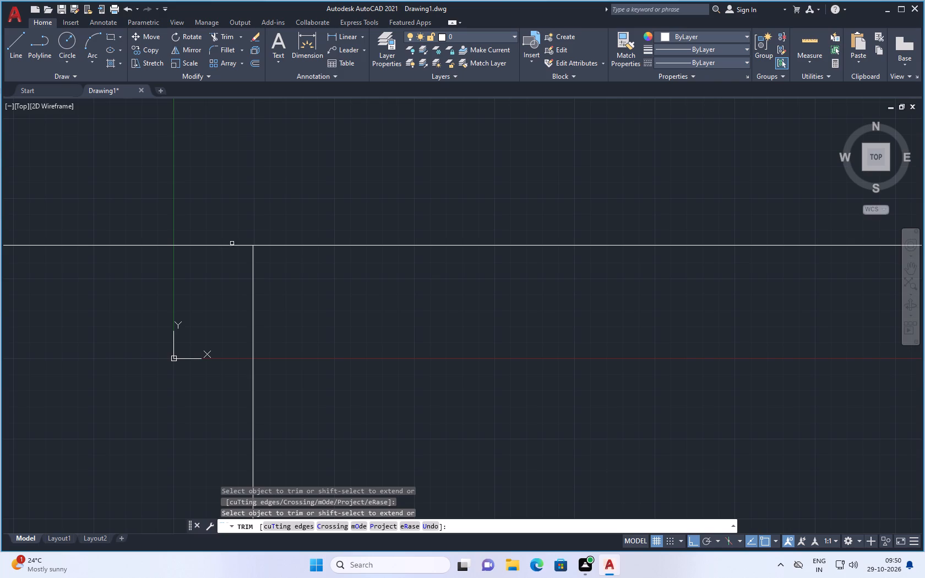
click(232, 244)
click(235, 246)
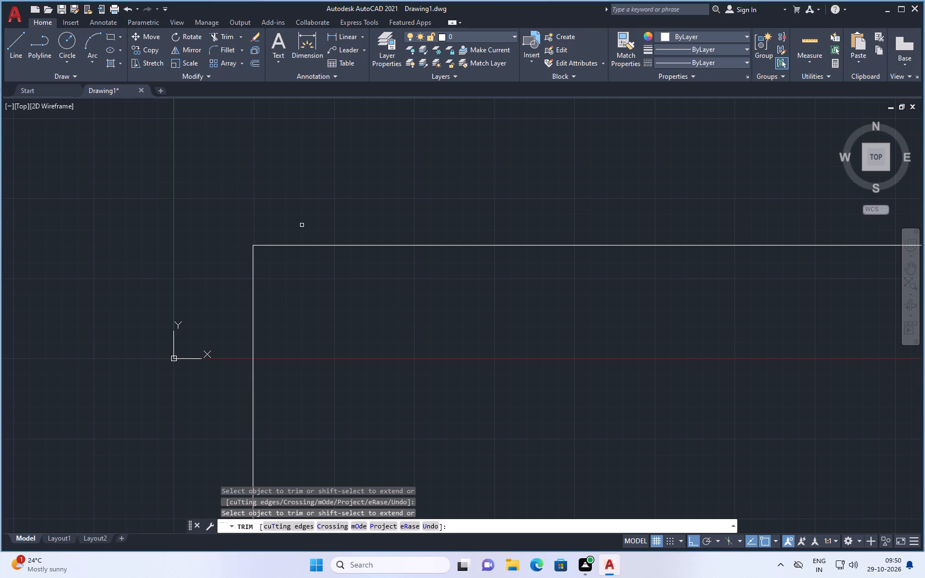
scroll(231, 262, up, 2)
scroll(254, 221, up, 5)
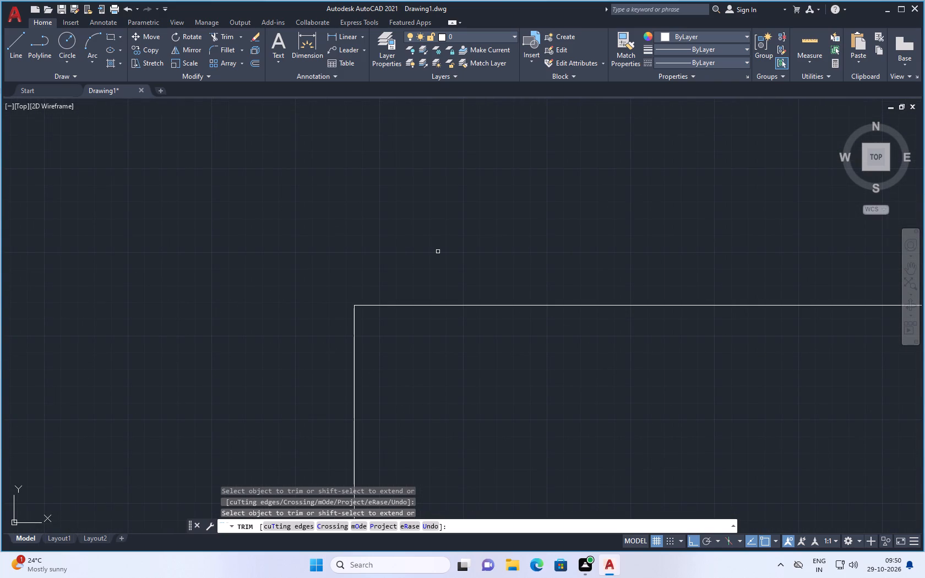
key(Escape)
Offset the corner's vertical line 9" to its right for the wall thickness.
key(o)
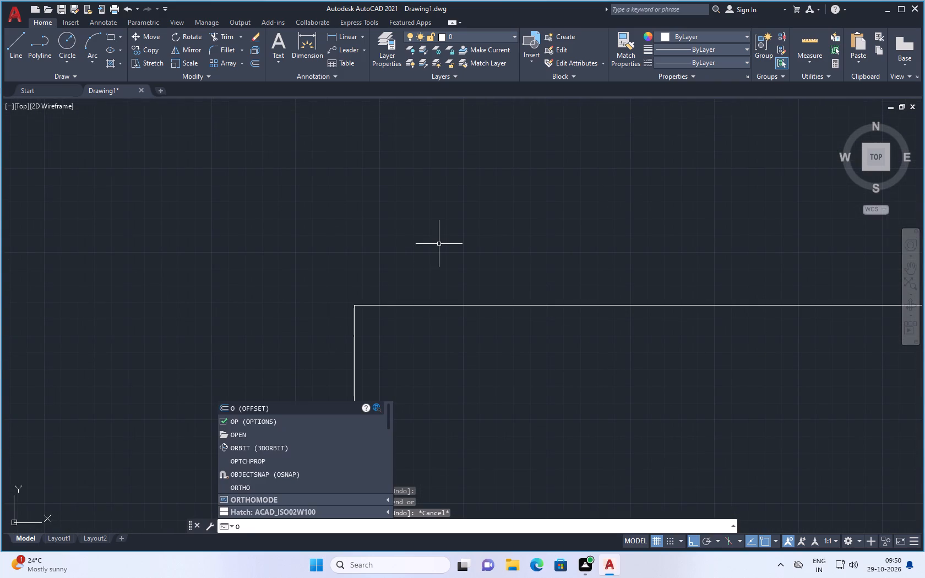
click(279, 407)
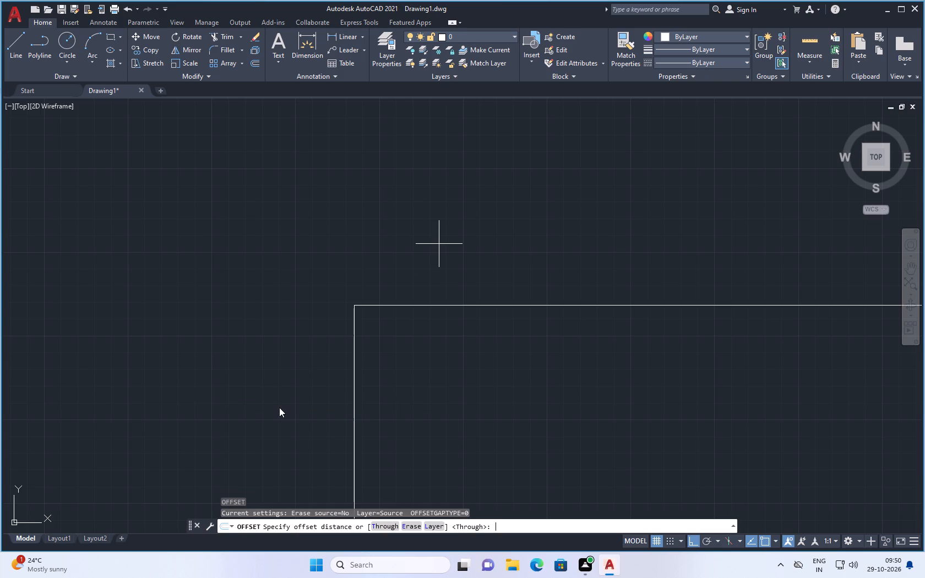
key(9)
key(shift+quotedbl)
key(Return)
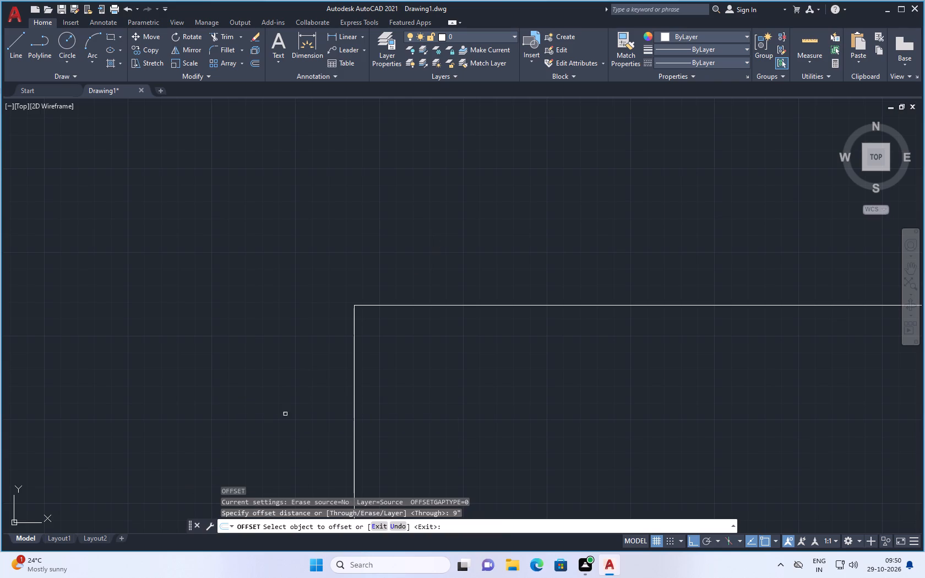
scroll(357, 315, up, 1)
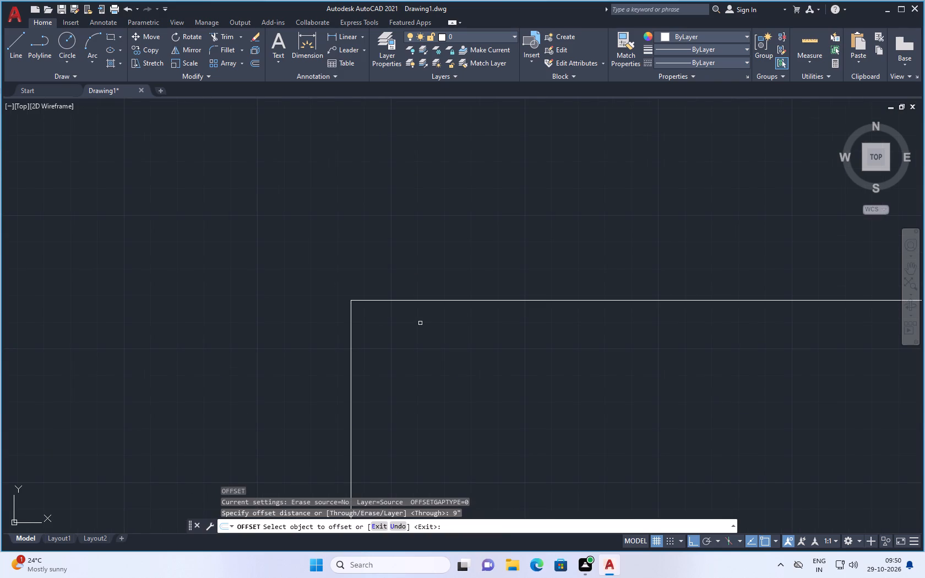
click(351, 317)
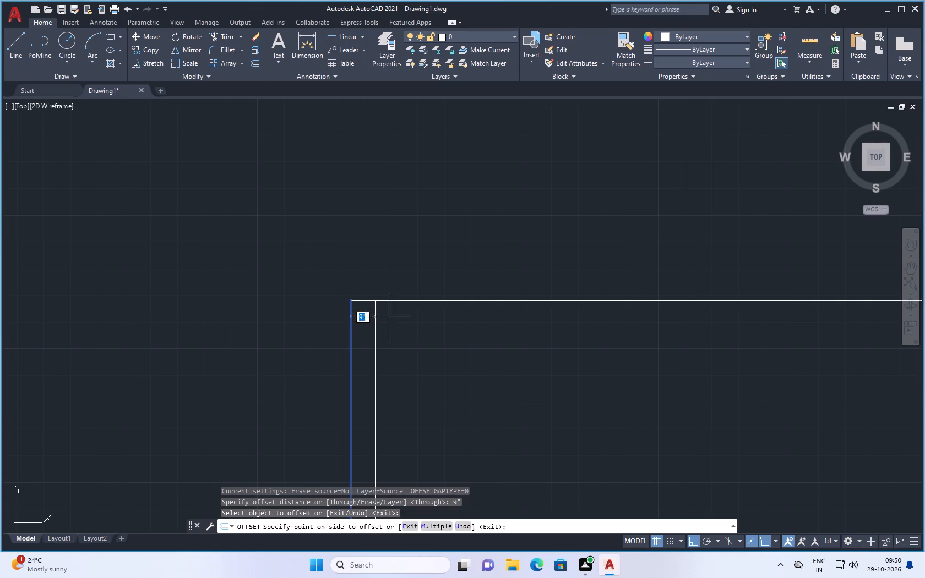
click(406, 320)
key(Escape)
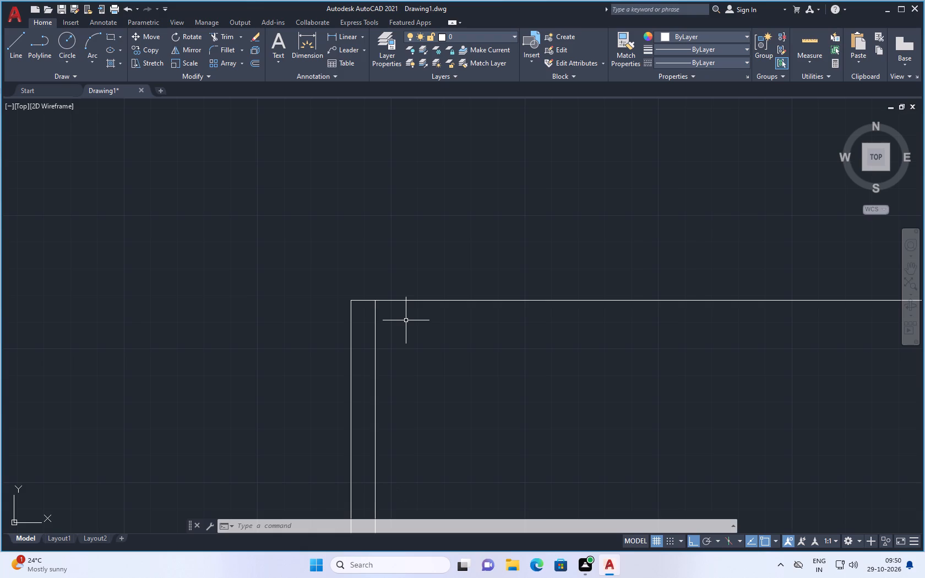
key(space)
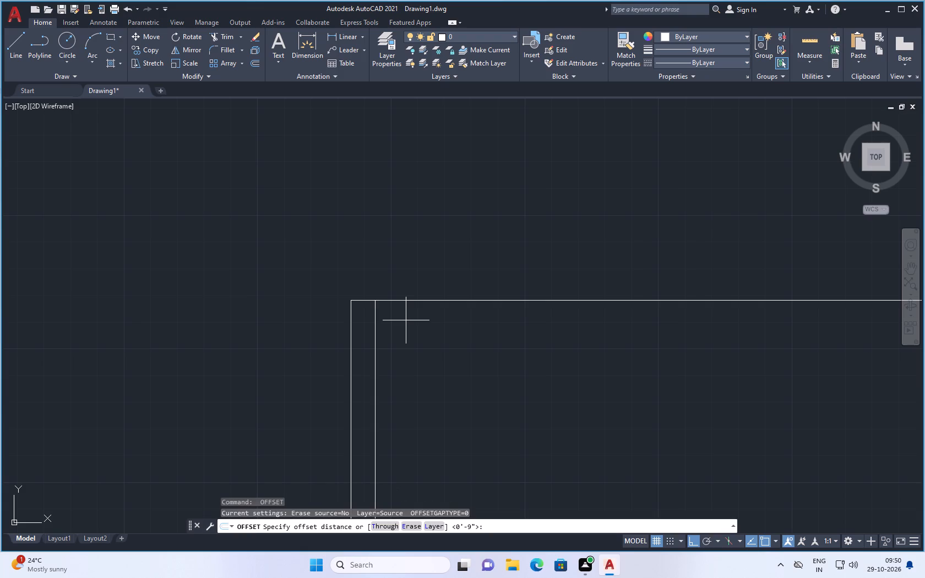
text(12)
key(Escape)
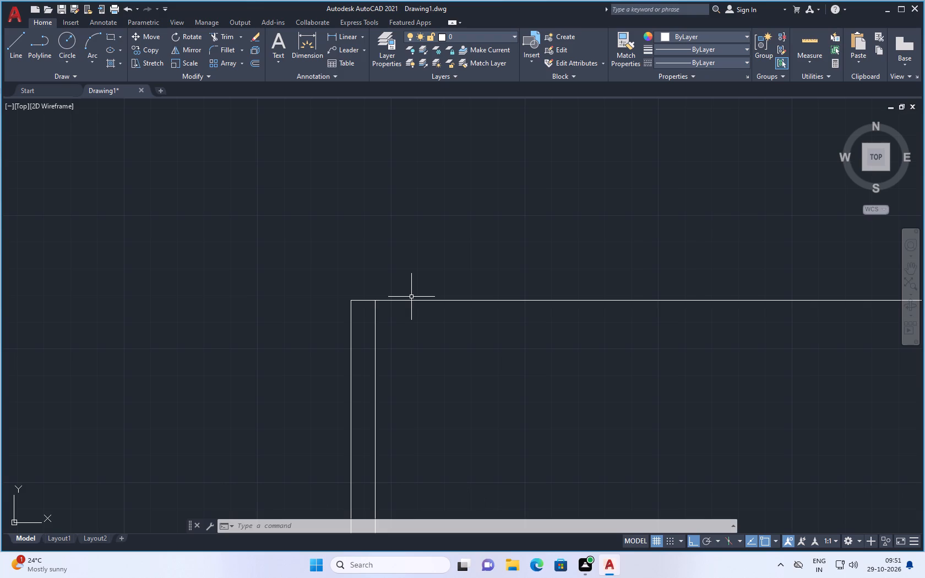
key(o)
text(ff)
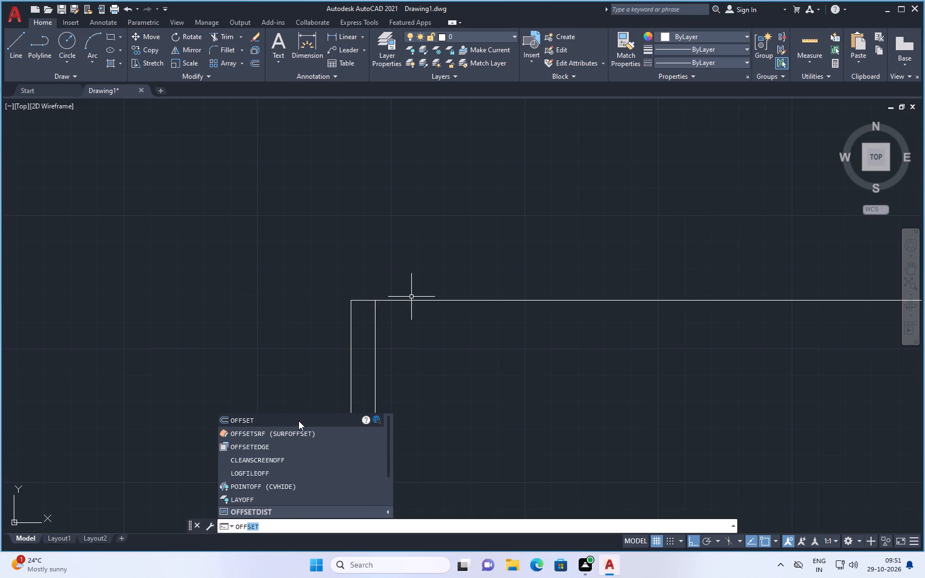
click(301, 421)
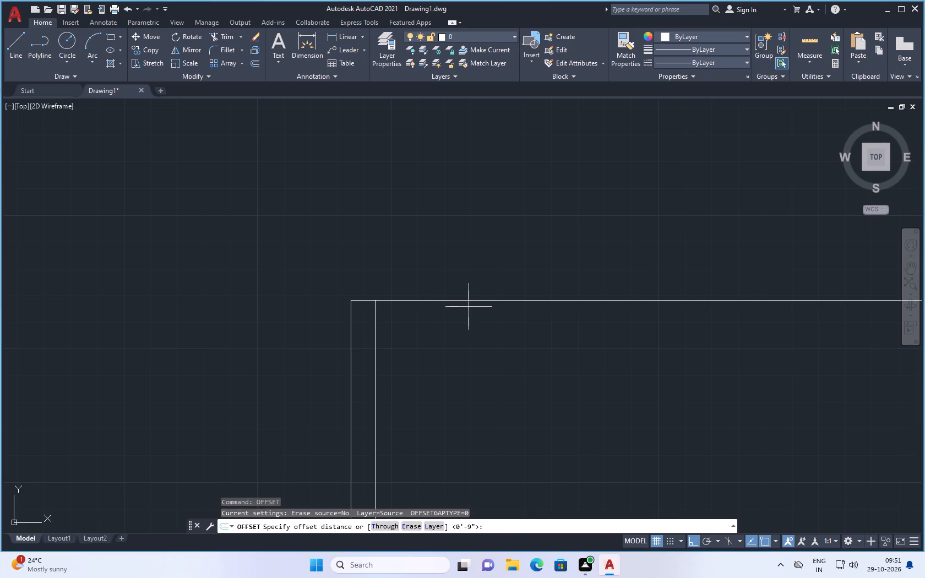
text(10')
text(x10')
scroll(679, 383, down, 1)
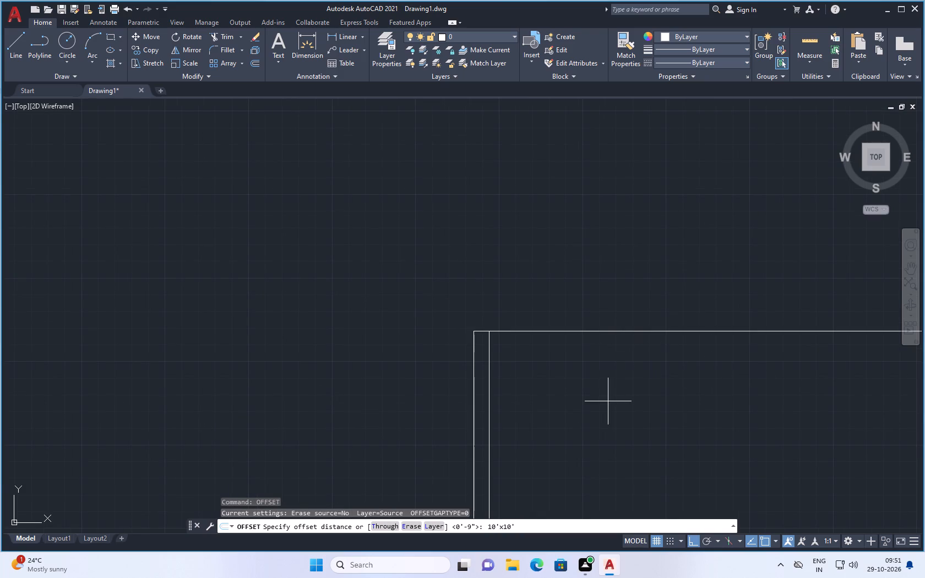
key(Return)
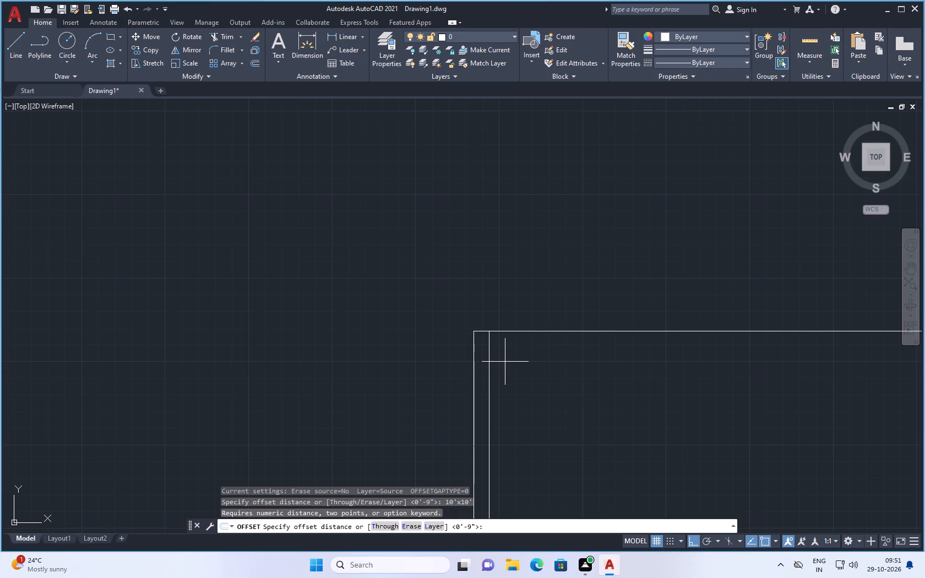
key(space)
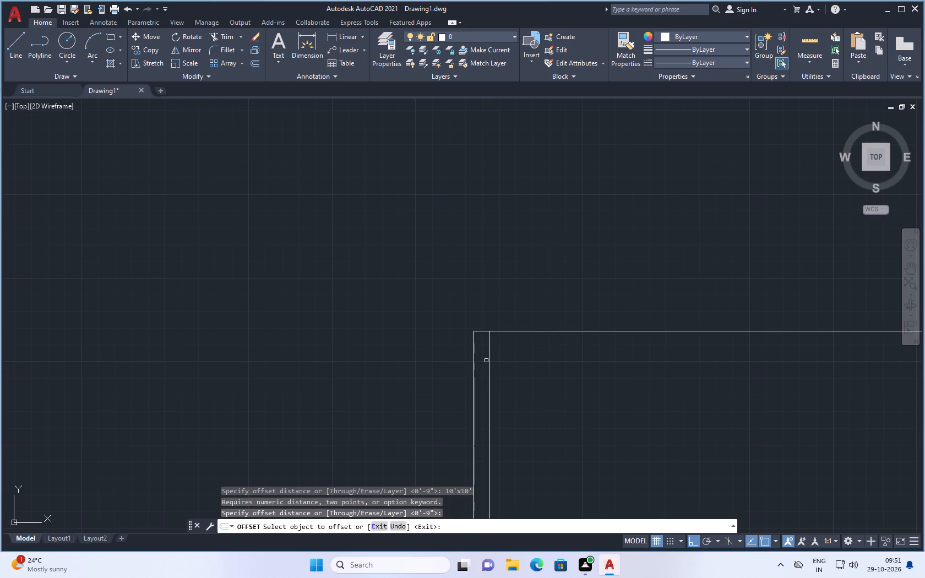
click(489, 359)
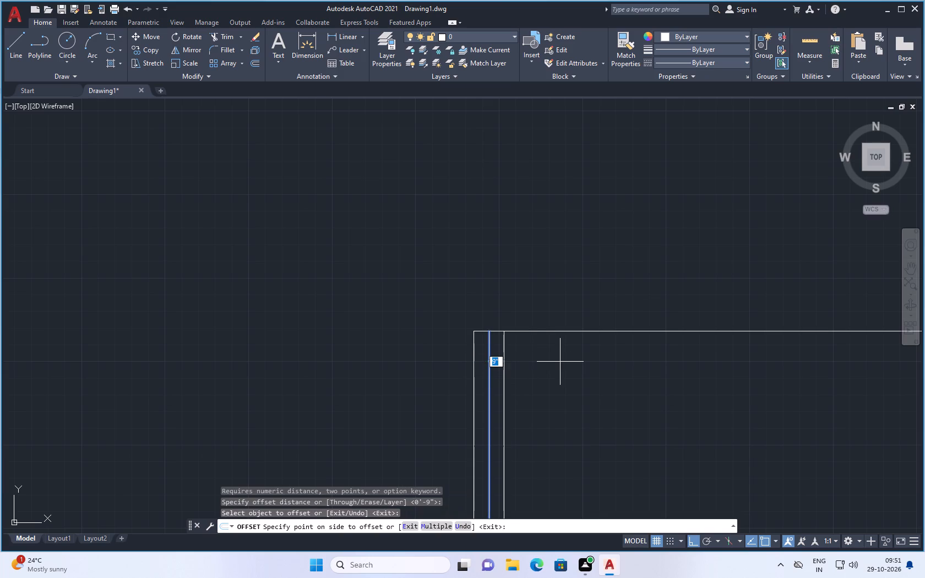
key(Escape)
Offset the inner vertical wall line 10' to its right.
text(off)
key(Return)
text(10')
text(x1)
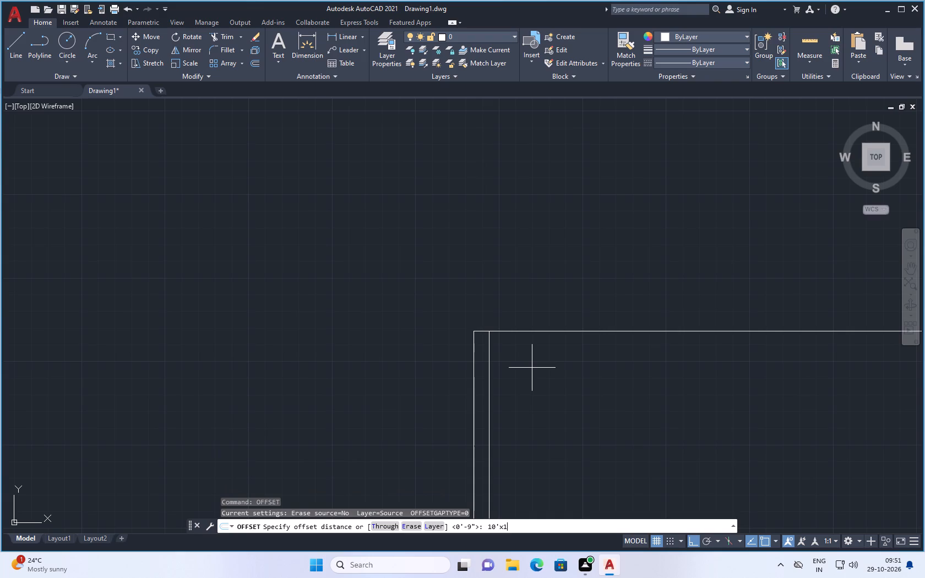
key(BackSpace)
key(BackSpace)
key(Return)
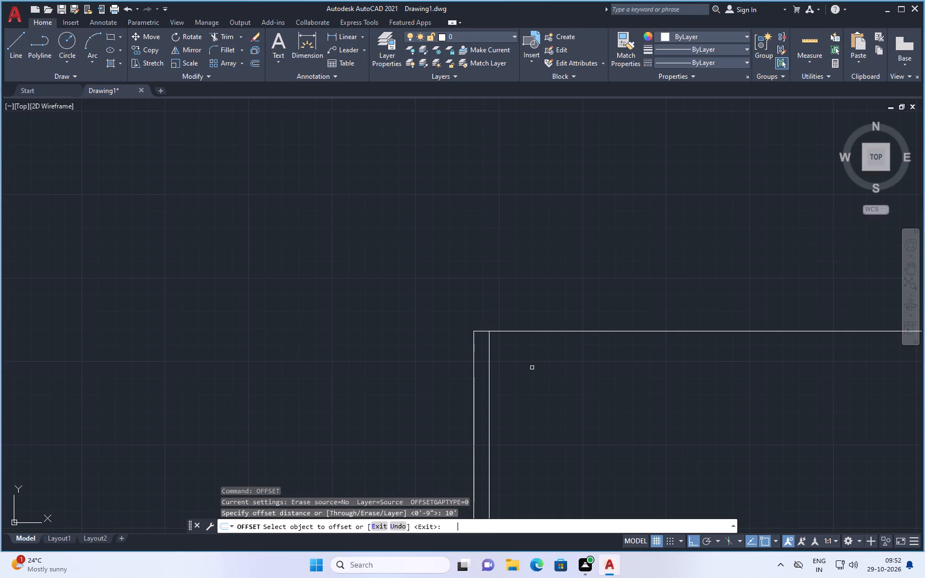
click(490, 360)
click(669, 375)
scroll(512, 341, down, 3)
scroll(536, 359, up, 2)
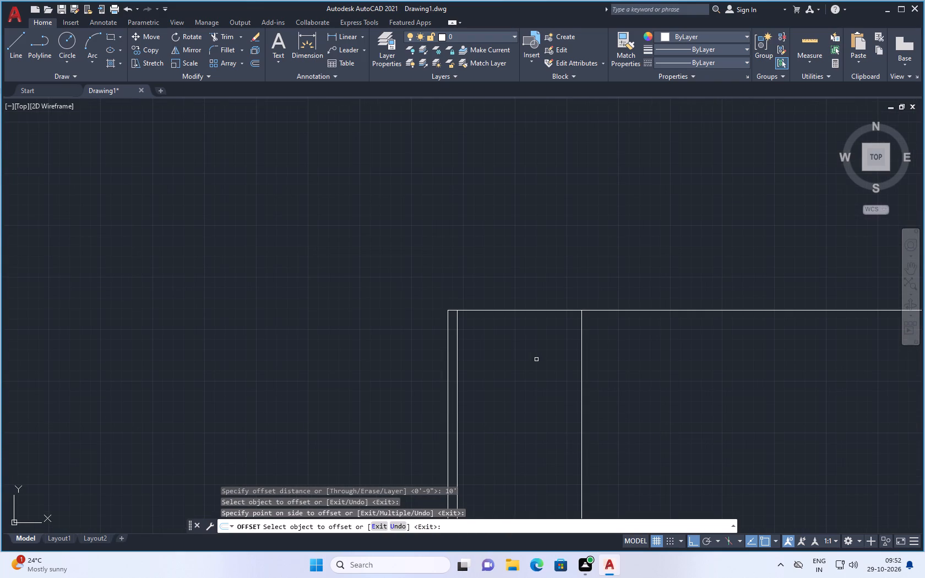
key(Escape)
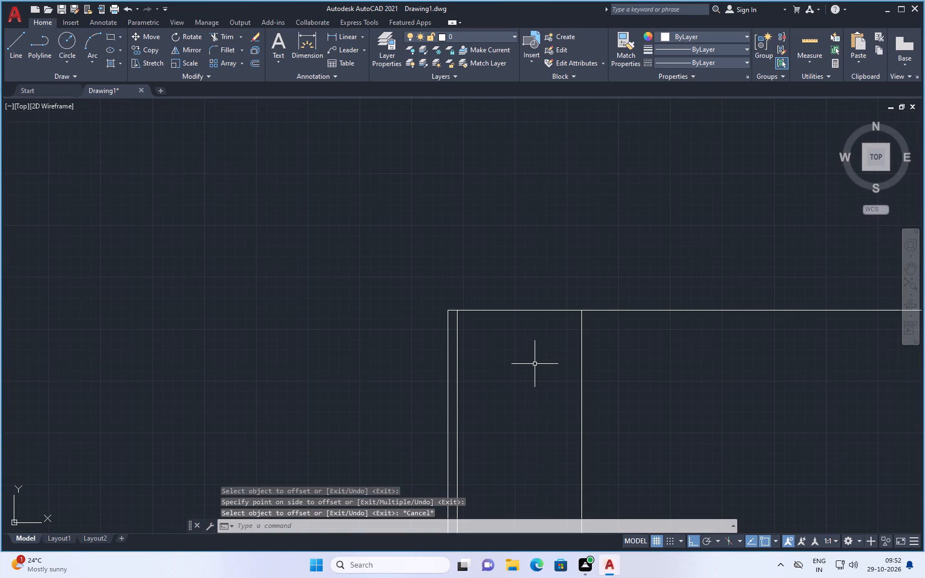
Offset the rightmost vertical line 5" to its right to form the first partition wall.
key(space)
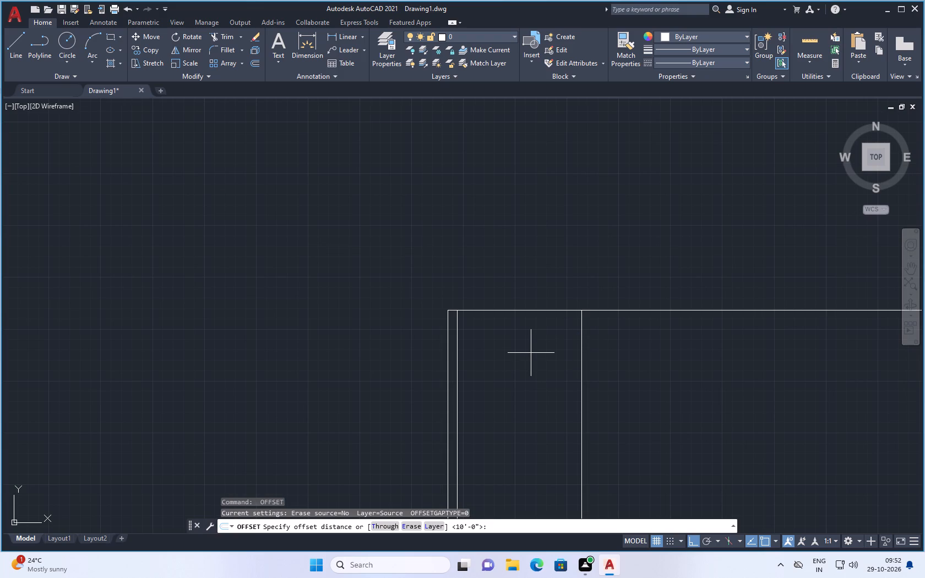
text(5")
key(Return)
scroll(548, 342, up, 1)
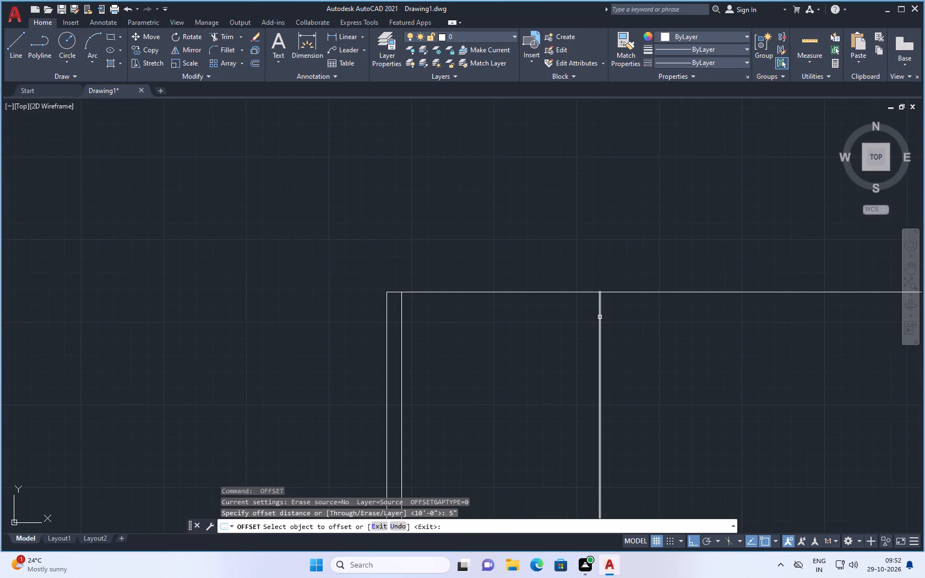
drag(600, 317, 605, 317)
click(651, 330)
key(Escape)
Offset the right face of the 5" partition wall 14'5" to its right for the second room.
scroll(532, 339, down, 3)
scroll(589, 335, up, 2)
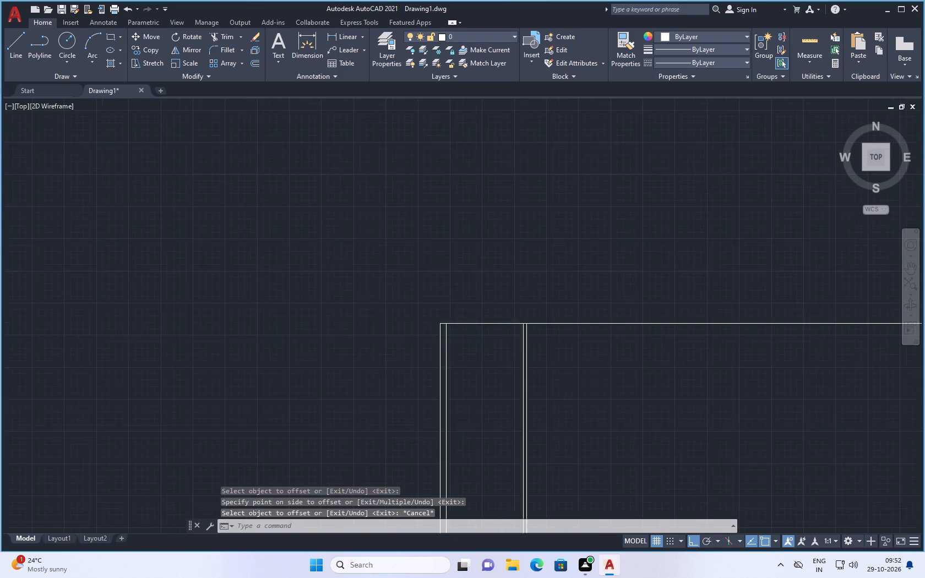
scroll(514, 311, up, 2)
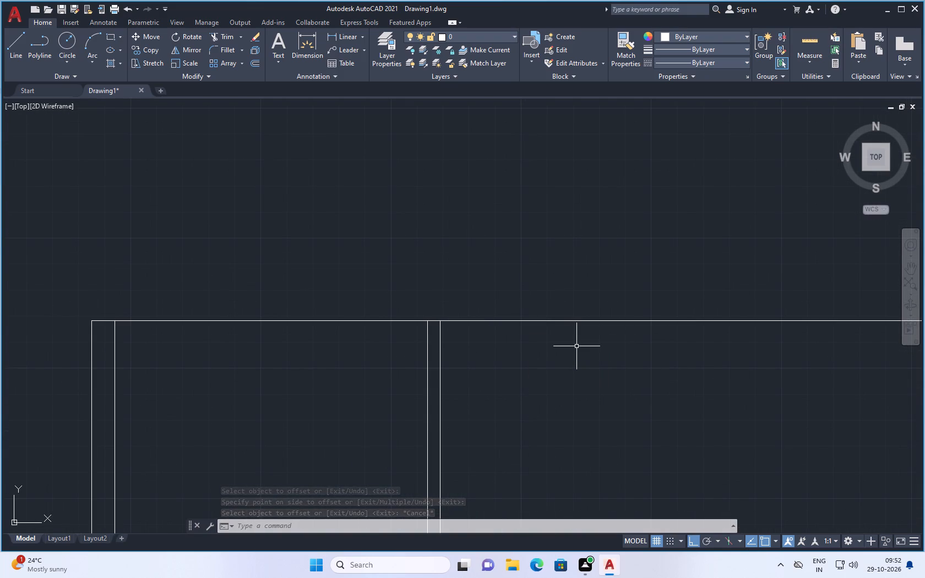
key(space)
text(14'5)
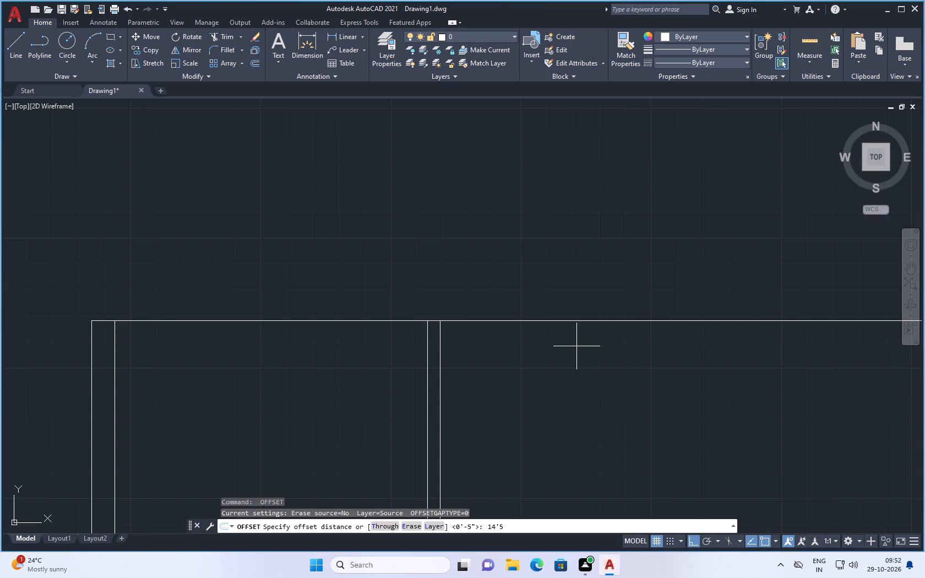
key(shift+quotedbl)
key(Return)
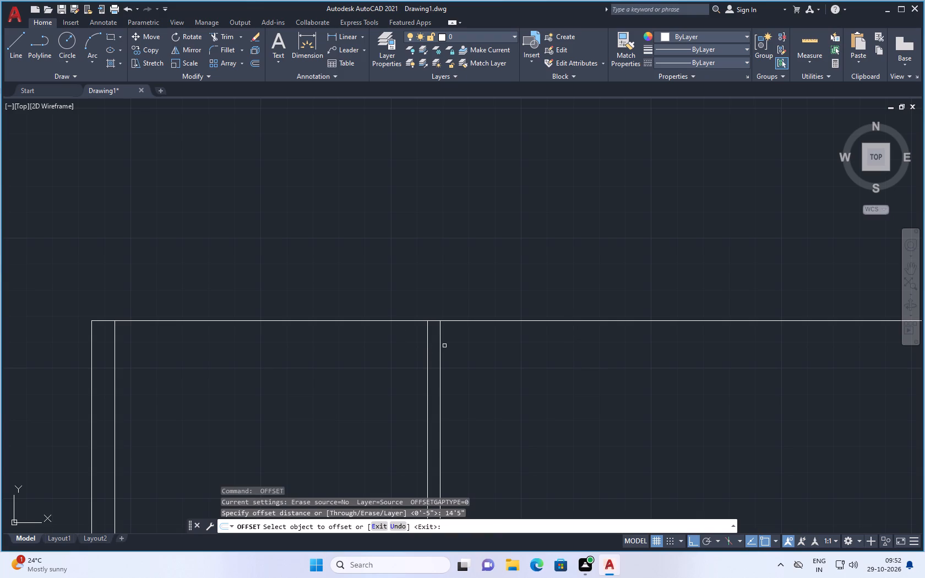
click(440, 352)
click(526, 355)
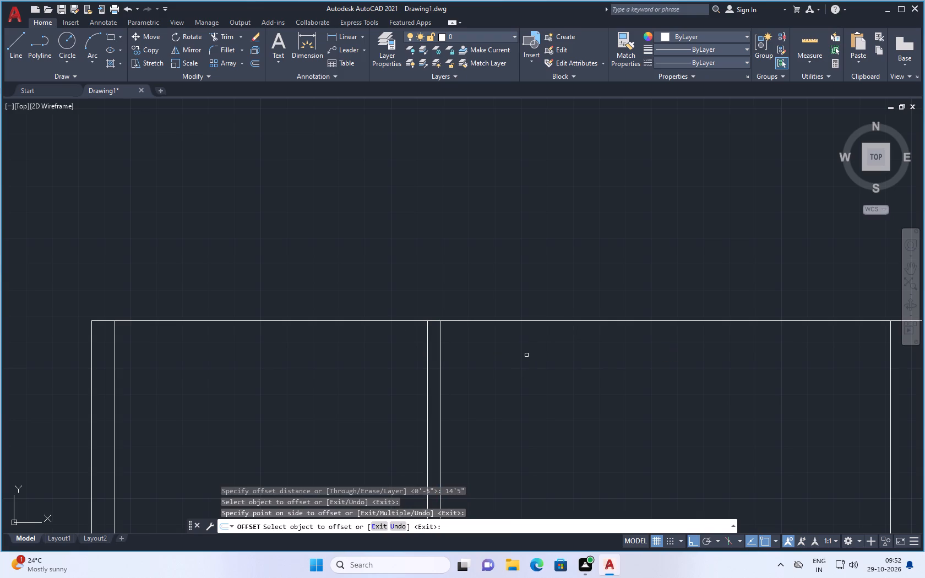
scroll(530, 355, down, 5)
scroll(554, 357, up, 3)
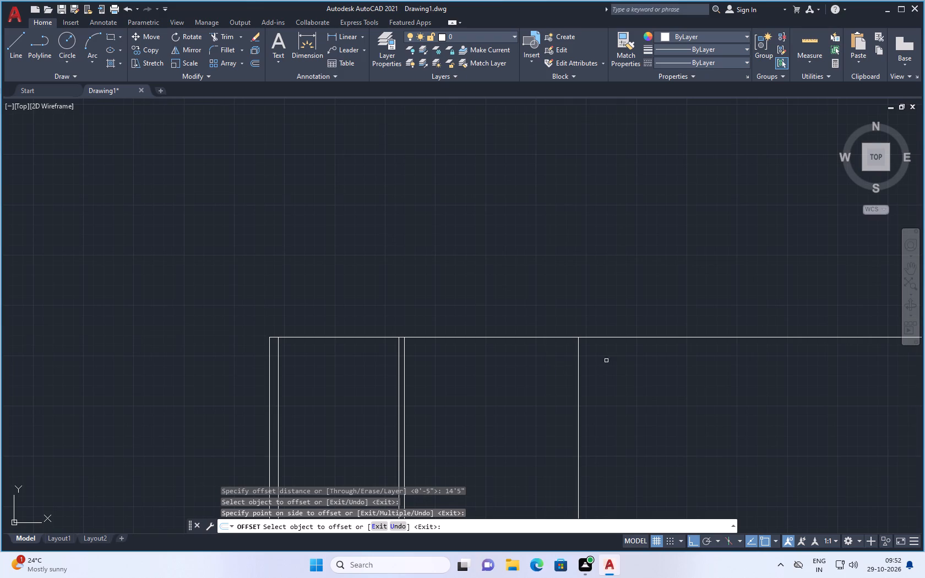
key(space)
Offset the second room's far vertical line 5" to its right to form another partition wall.
key(space)
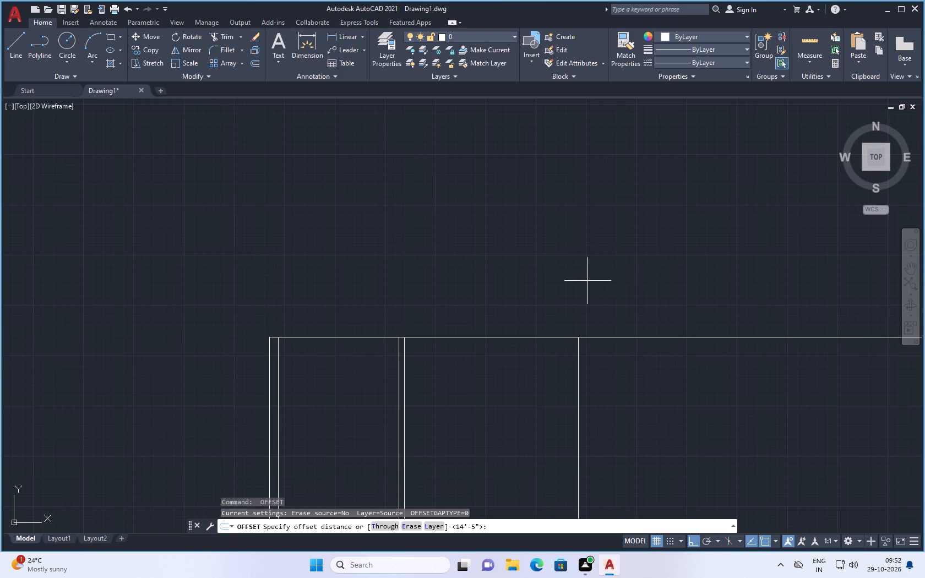
text(5")
key(Return)
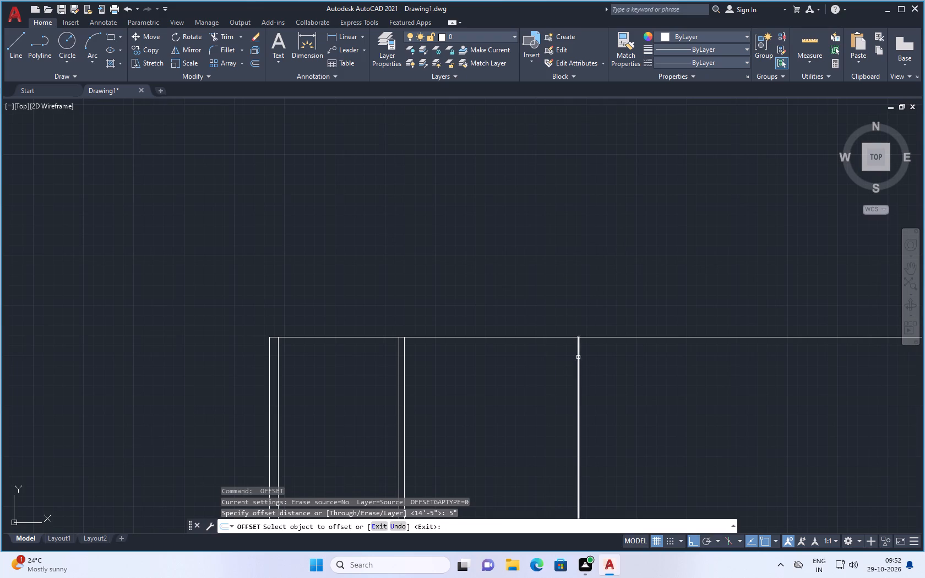
click(578, 356)
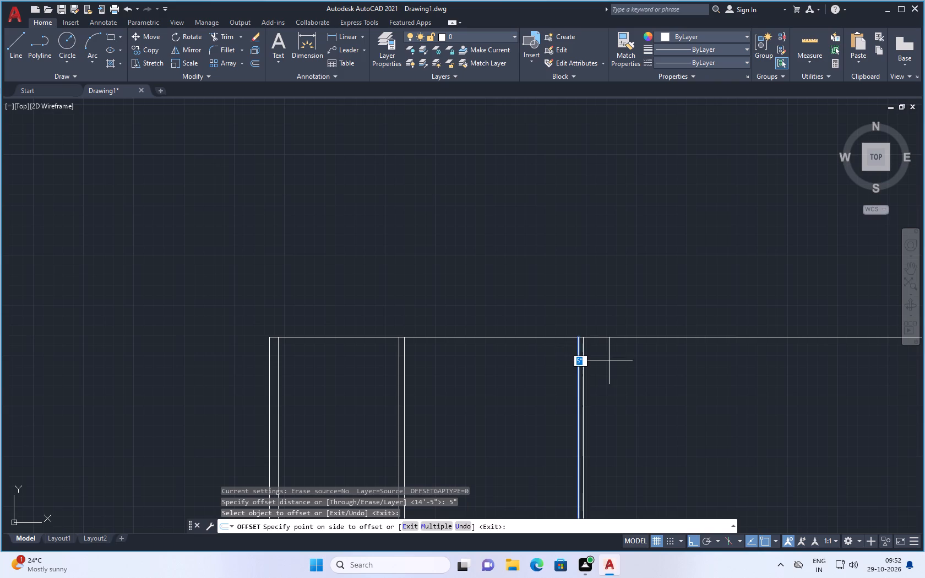
click(609, 361)
key(Escape)
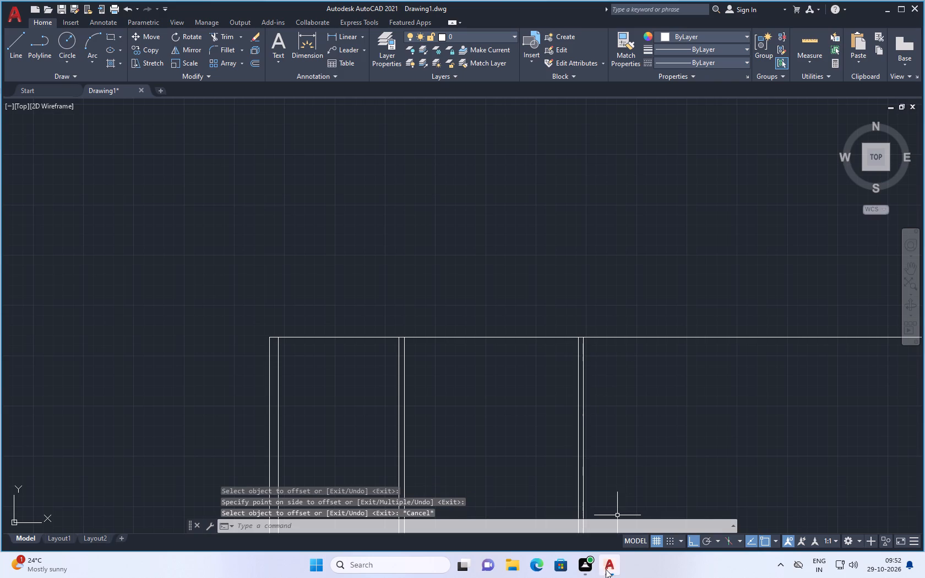
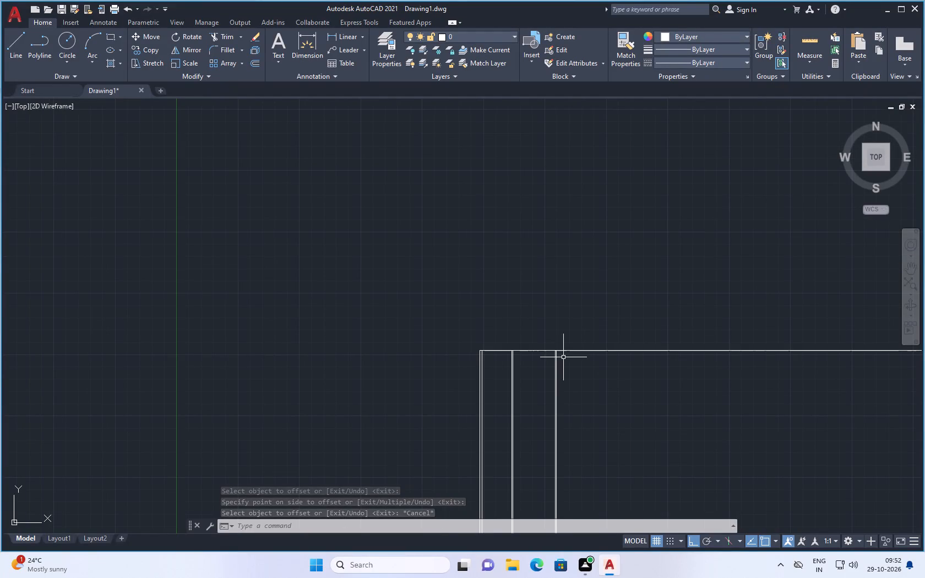
Offset the top horizontal wall line 9" downward to form the upper outer wall.
scroll(567, 364, down, 1)
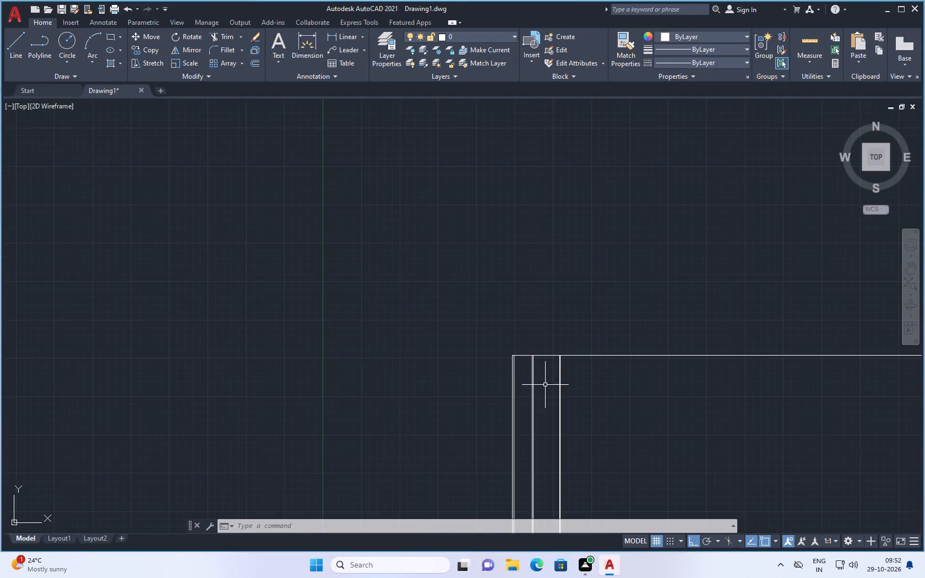
scroll(545, 385, up, 2)
scroll(559, 336, up, 2)
key(space)
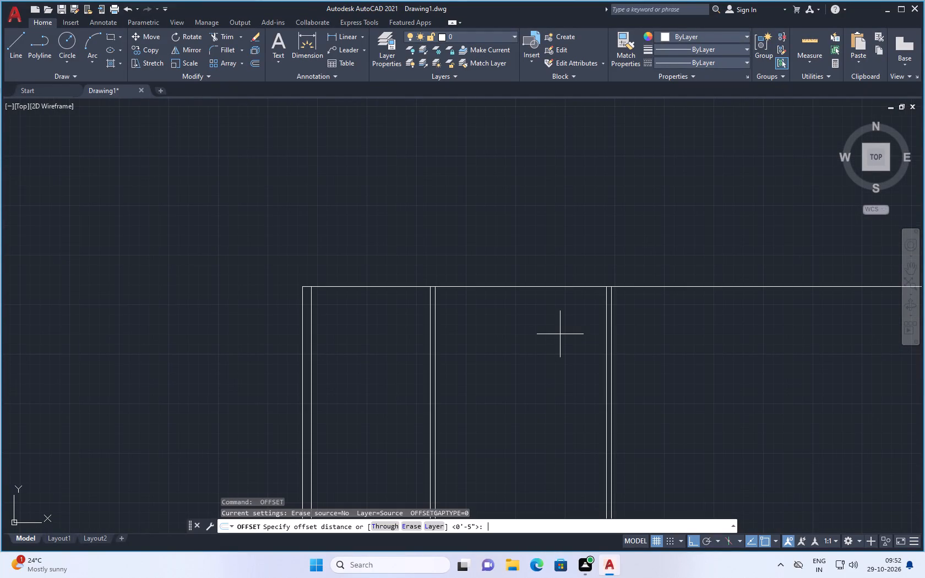
key(9)
key(shift+quotedbl)
key(Return)
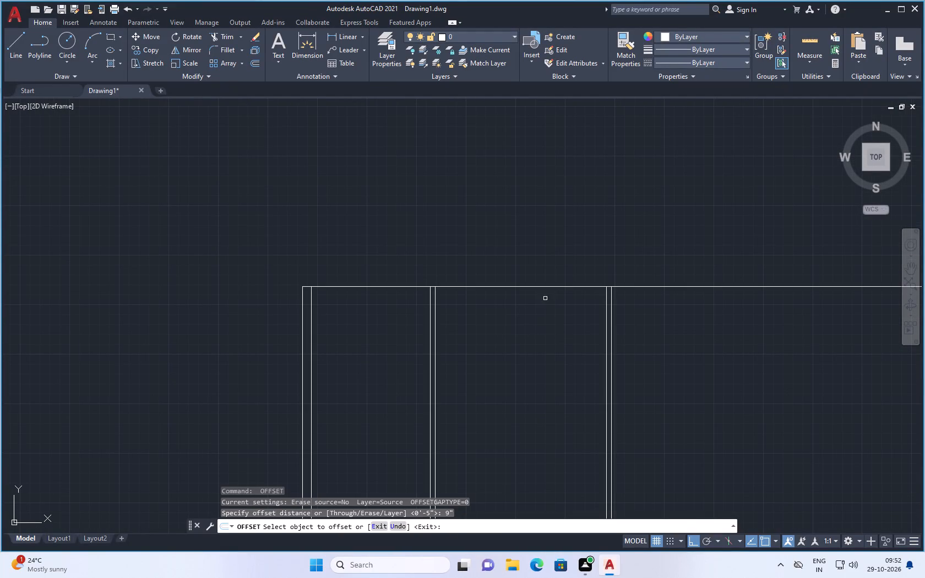
click(558, 287)
click(558, 320)
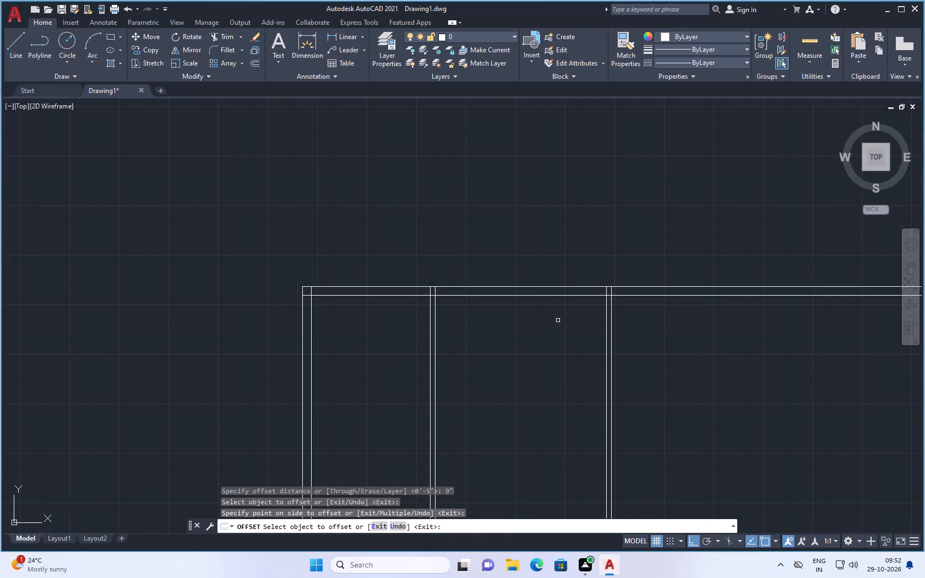
key(Escape)
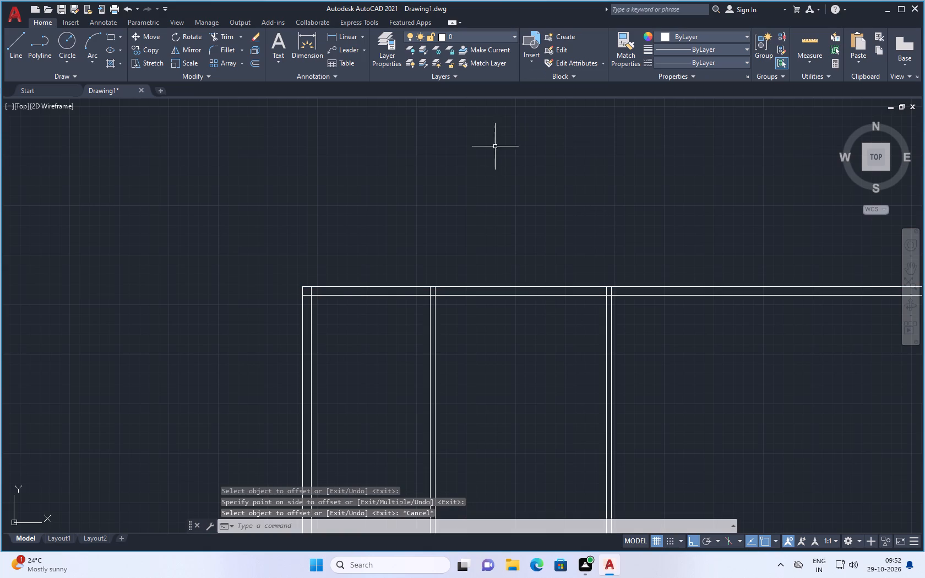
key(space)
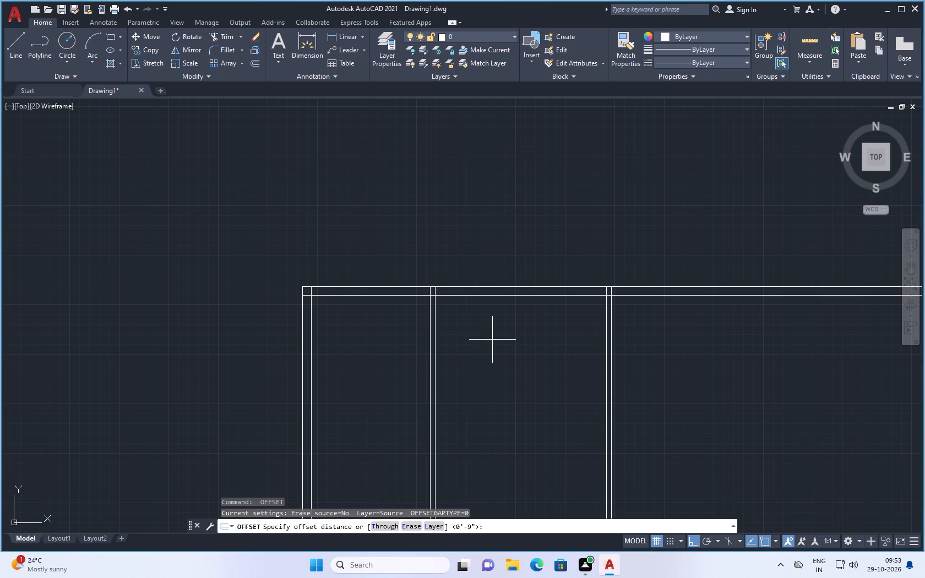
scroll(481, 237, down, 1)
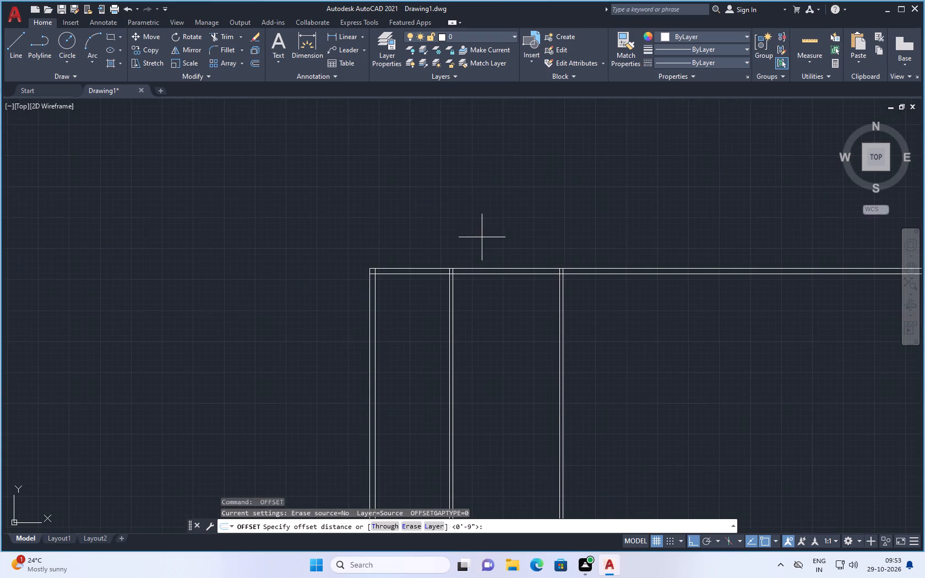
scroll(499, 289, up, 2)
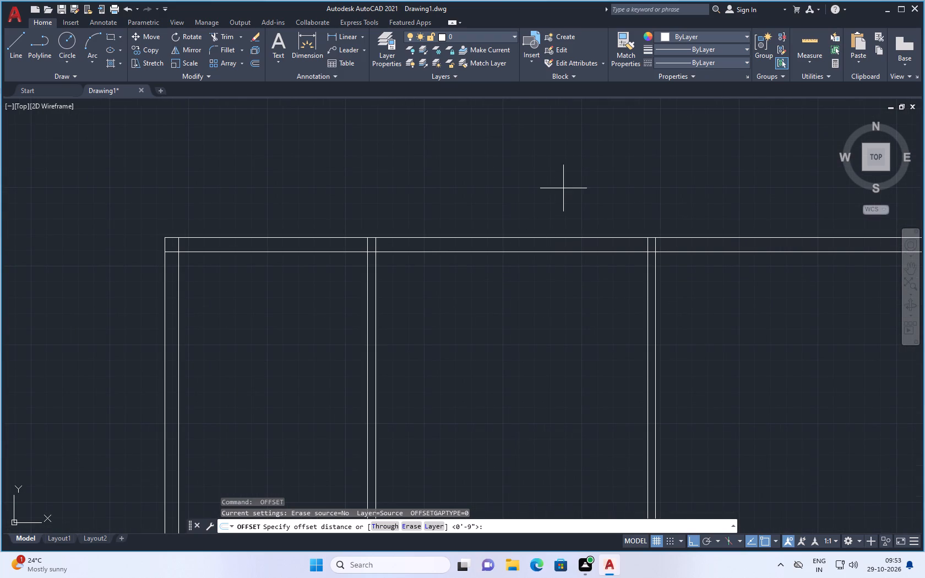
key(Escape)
Offset the inner line of the top wall 15'9" downward to set the depth of the rooms.
key(o)
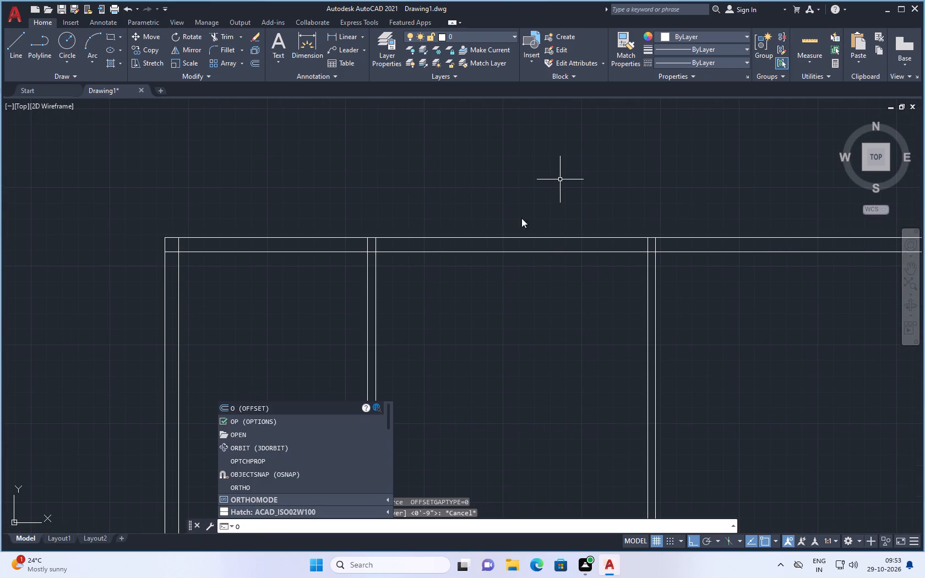
click(317, 407)
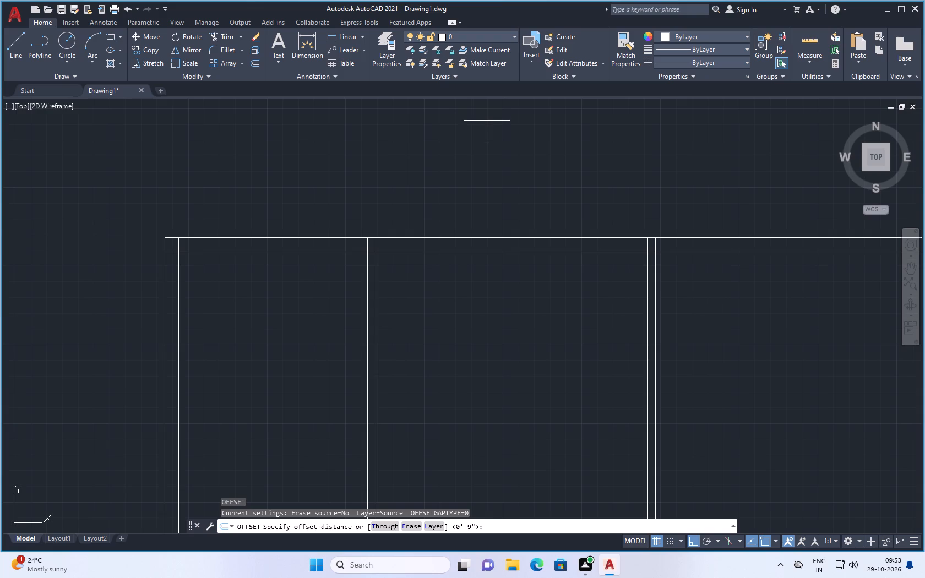
key(1)
key(5)
key(apostrophe)
key(9)
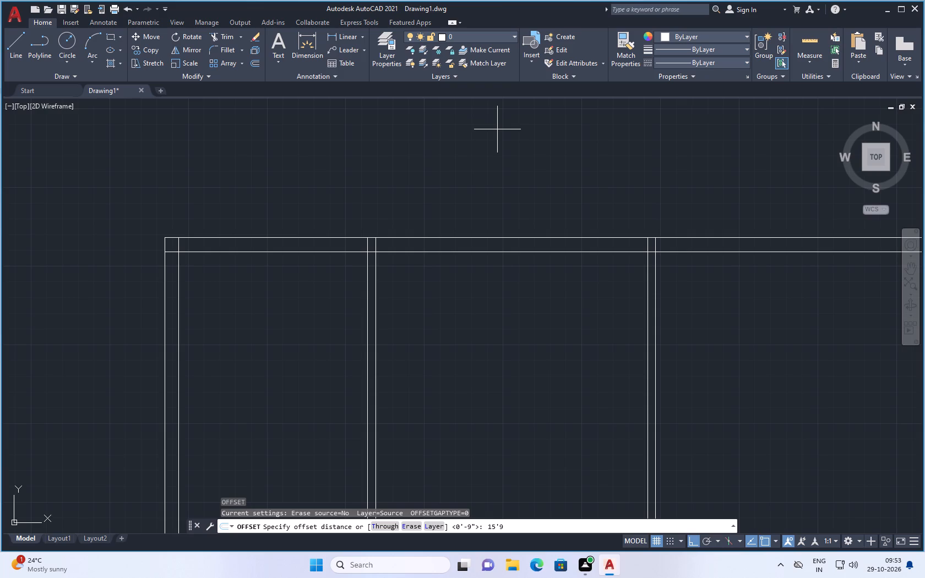
key(shift+quotedbl)
key(Return)
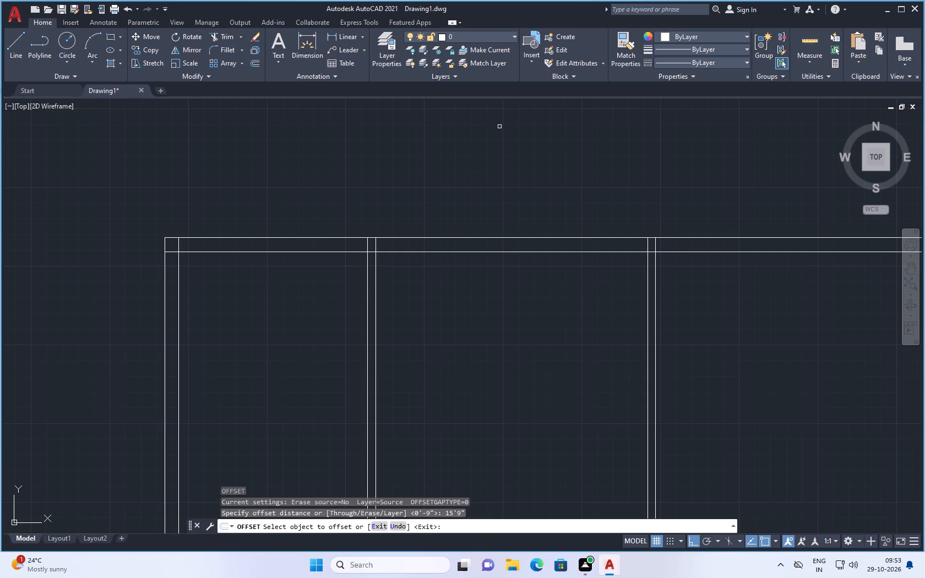
click(500, 253)
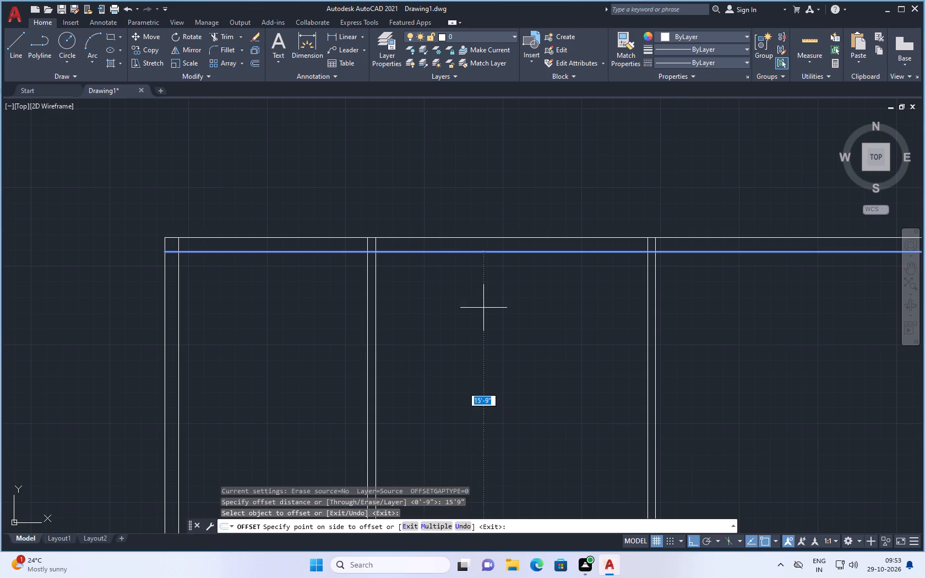
click(483, 308)
scroll(488, 289, down, 4)
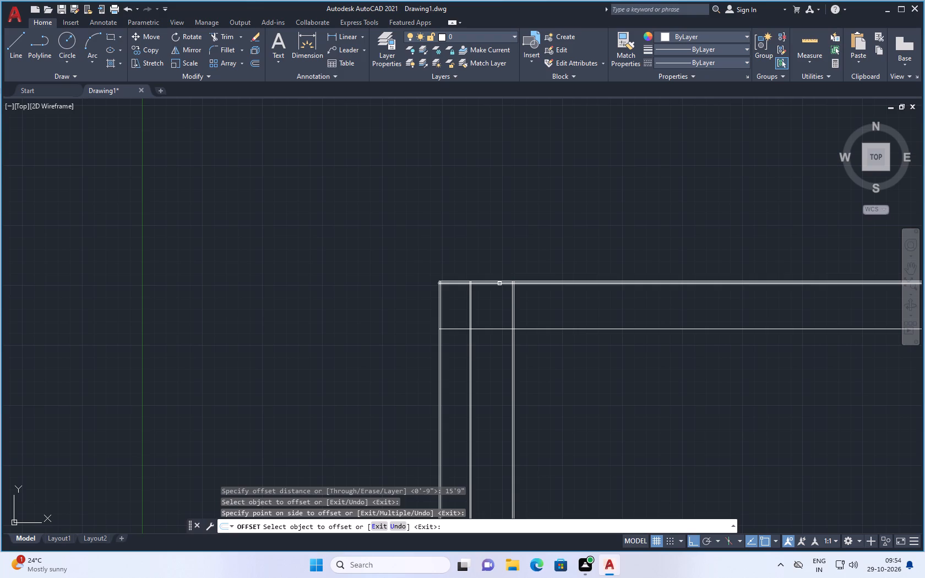
key(Escape)
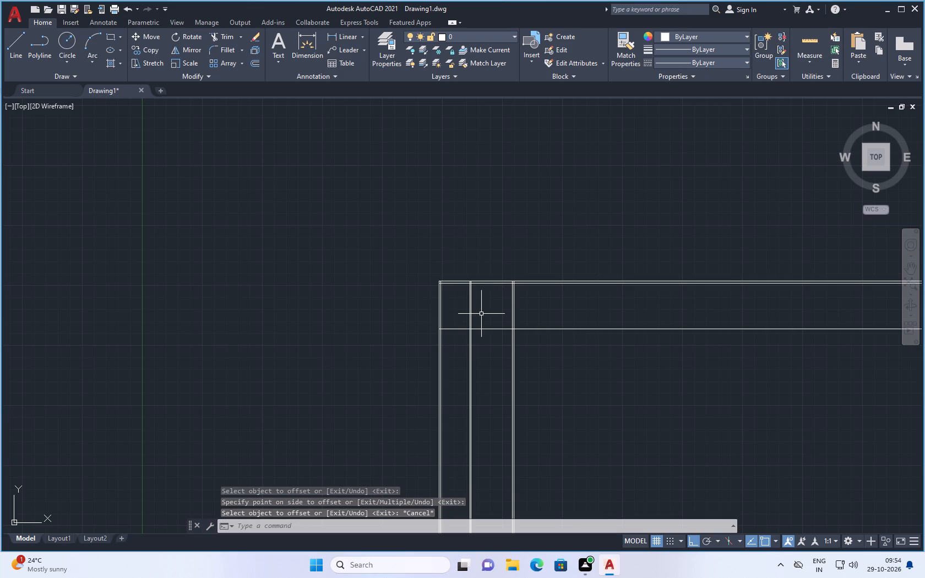
Offset the rooms' lower horizontal line 9" downward to form the bottom wall.
key(space)
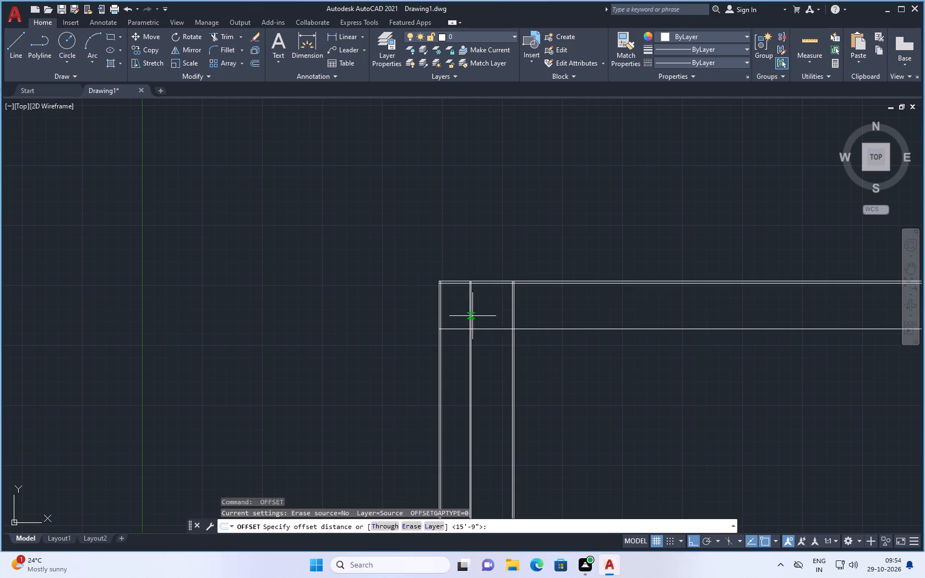
scroll(469, 312, up, 2)
key(9)
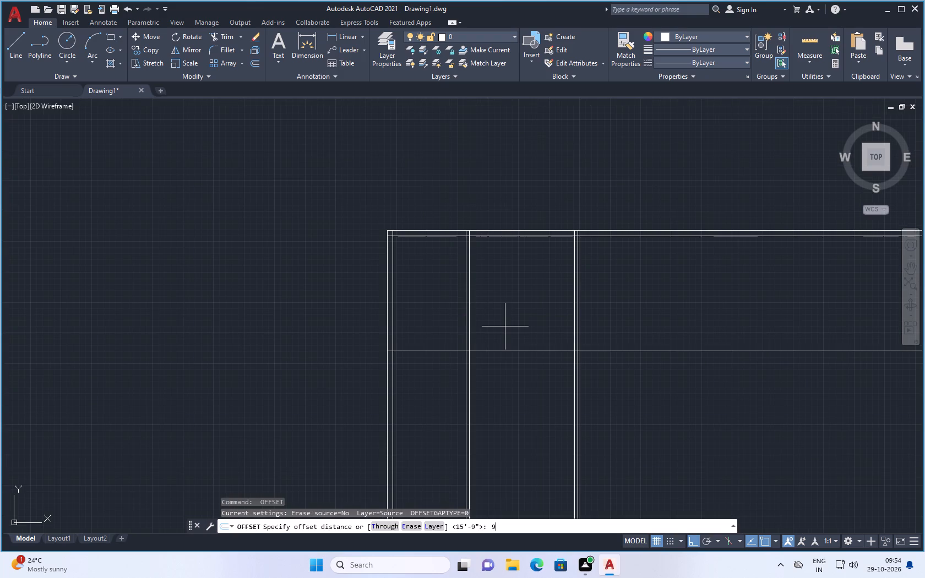
key(shift+quotedbl)
key(Return)
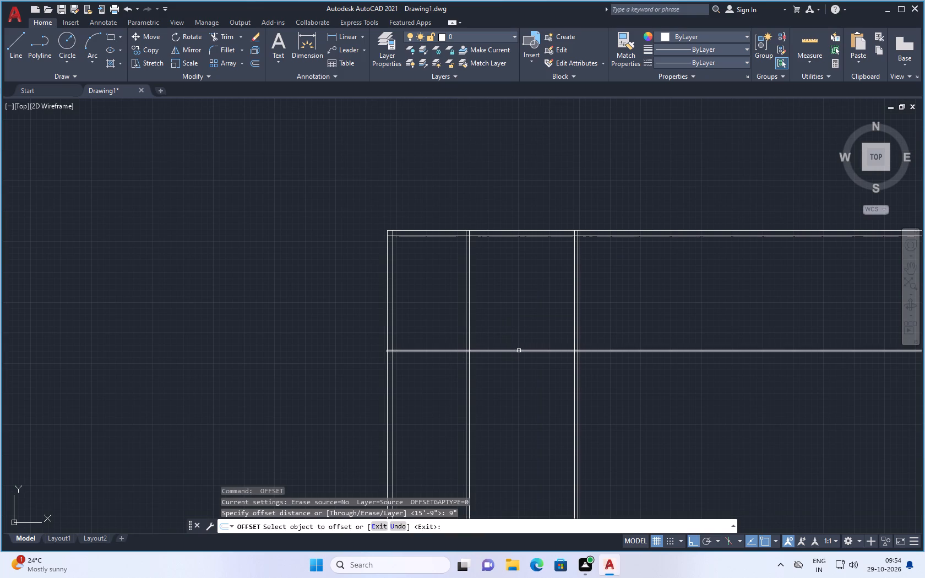
click(519, 352)
click(514, 386)
key(Escape)
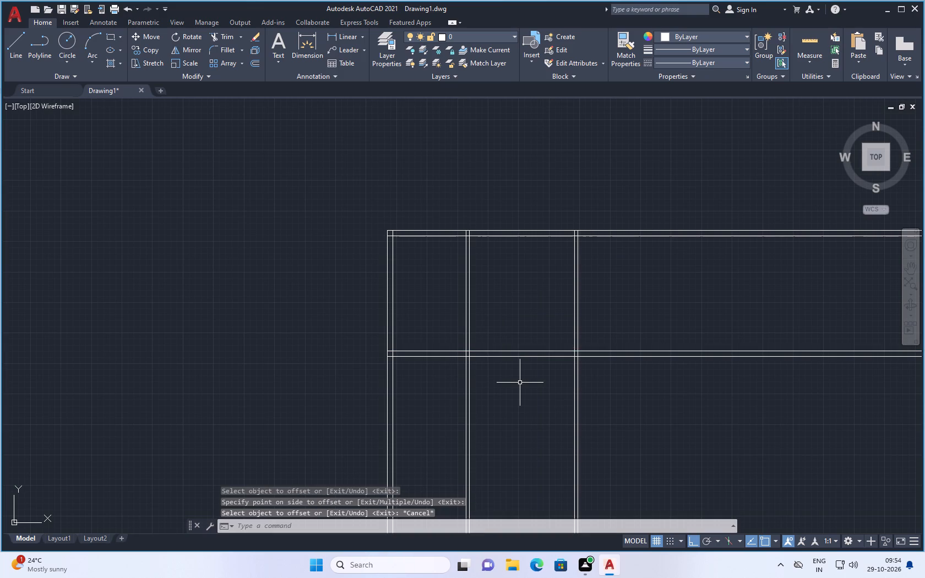
Trim the four horizontal wall lines where they extend right of the second room's far wall.
scroll(547, 309, down, 2)
scroll(561, 323, up, 2)
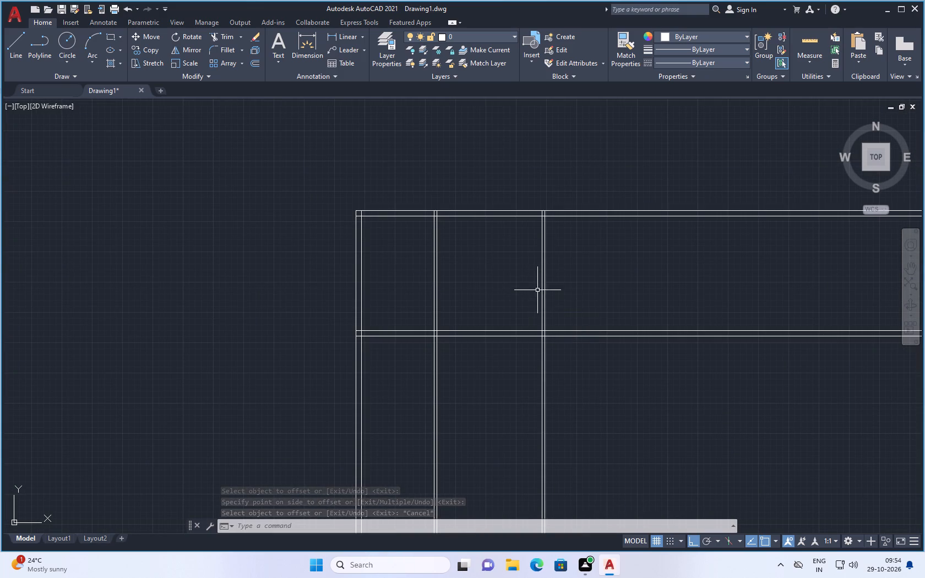
key(t)
key(r)
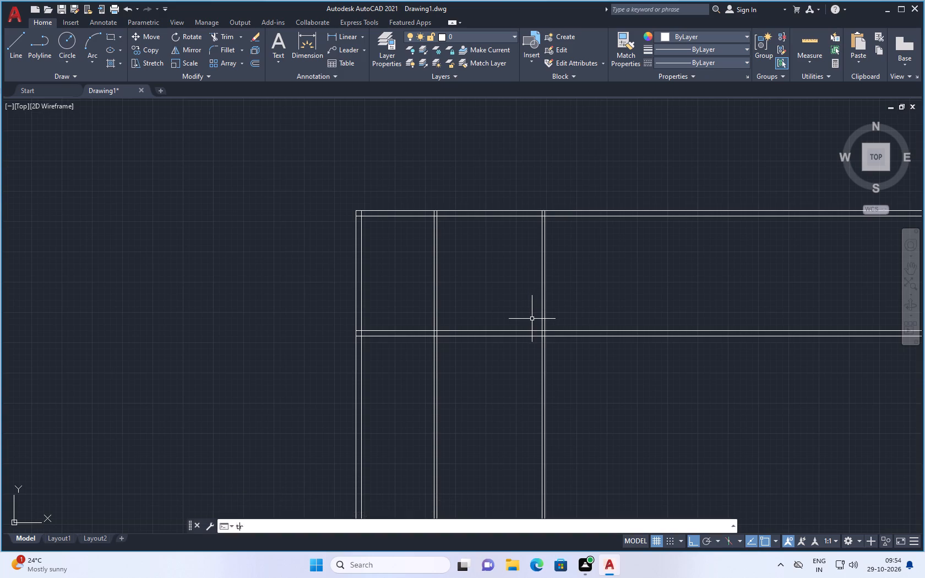
key(Return)
click(586, 216)
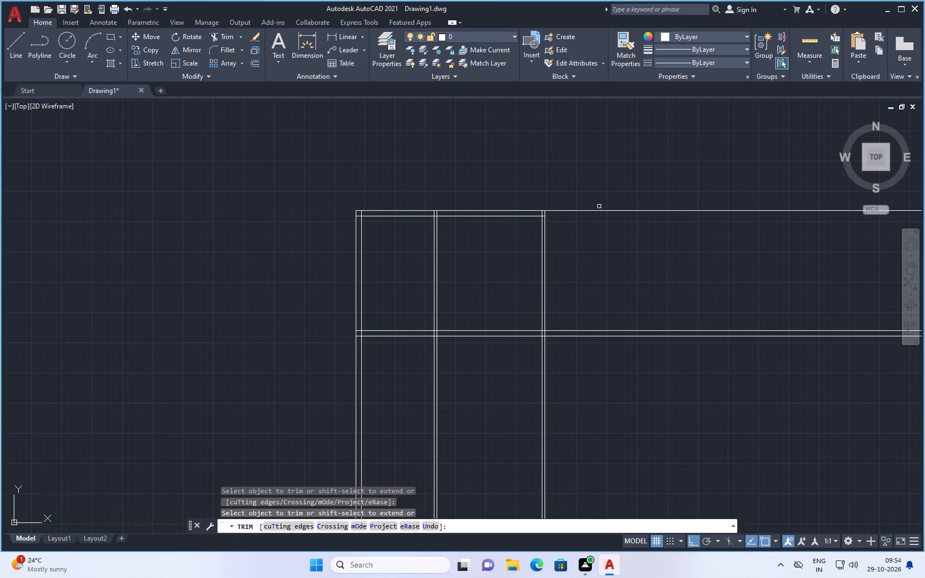
click(598, 206)
click(602, 211)
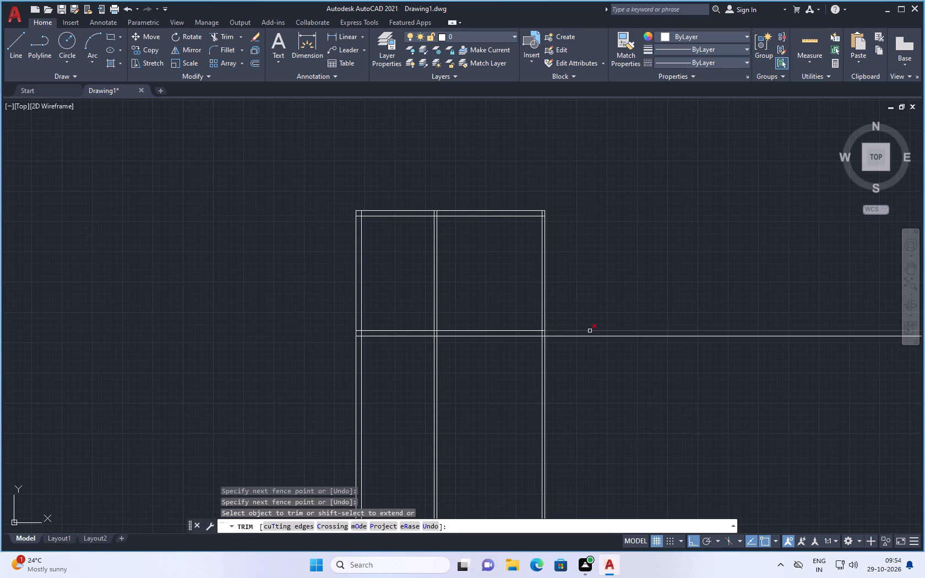
click(590, 331)
click(590, 336)
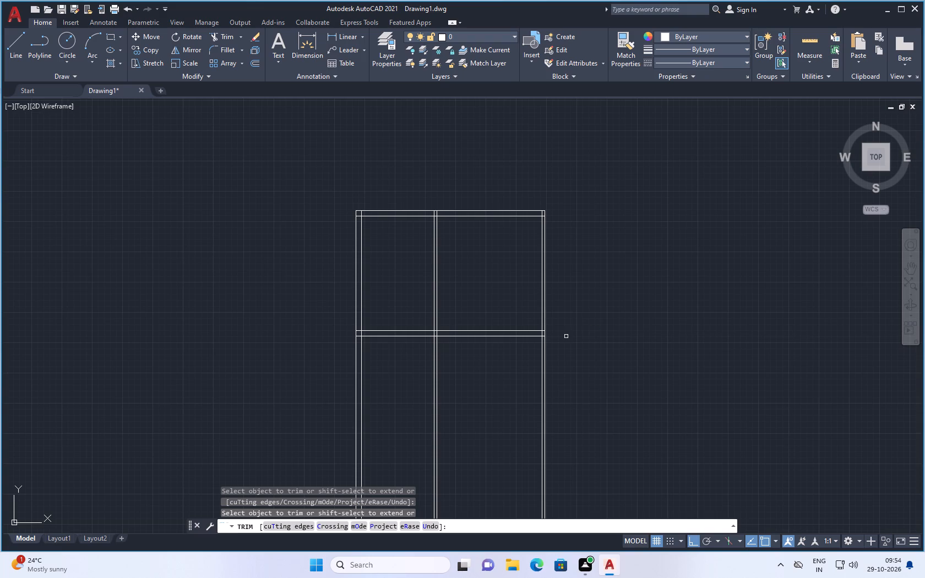
Trim the lines of the second room's far wall and the middle partition below the bottom wall.
click(545, 346)
click(541, 351)
click(435, 359)
click(437, 357)
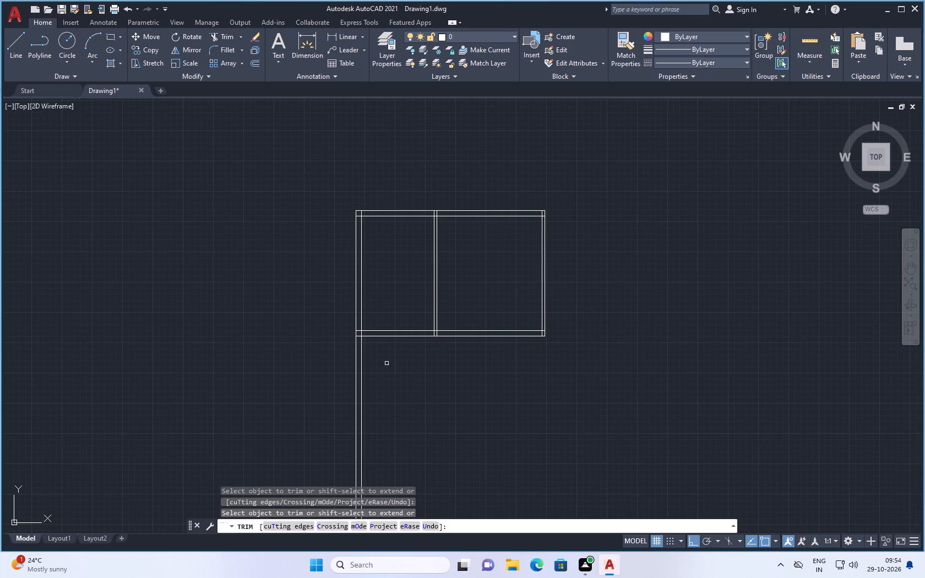
key(Escape)
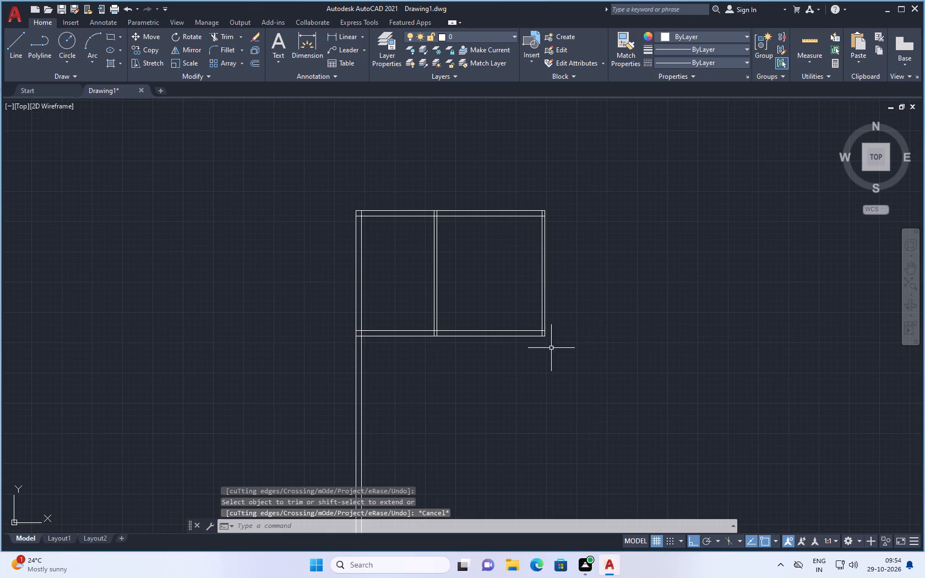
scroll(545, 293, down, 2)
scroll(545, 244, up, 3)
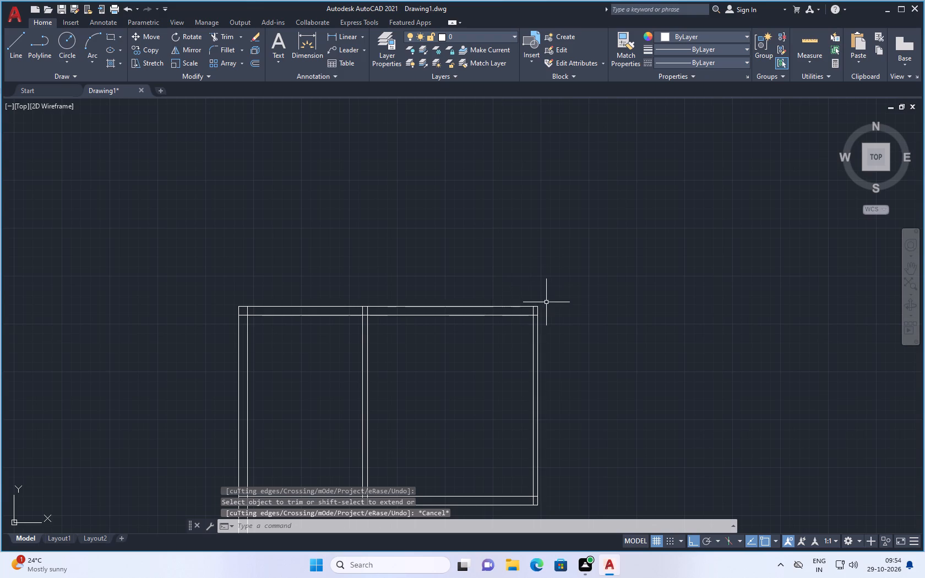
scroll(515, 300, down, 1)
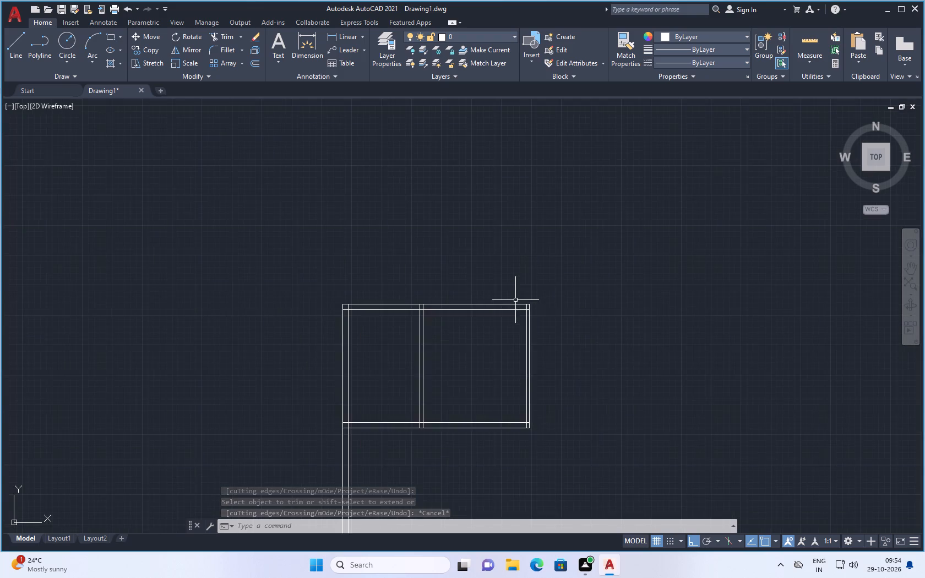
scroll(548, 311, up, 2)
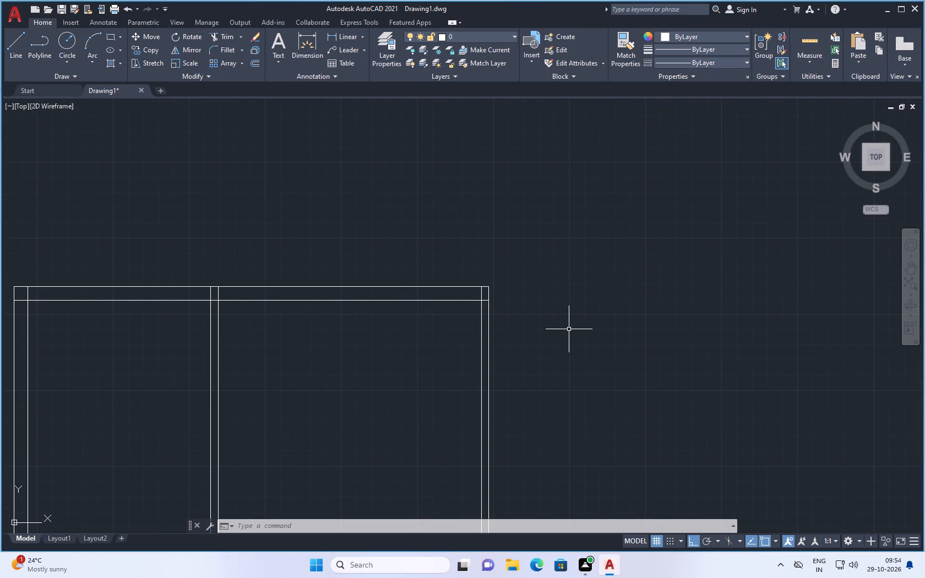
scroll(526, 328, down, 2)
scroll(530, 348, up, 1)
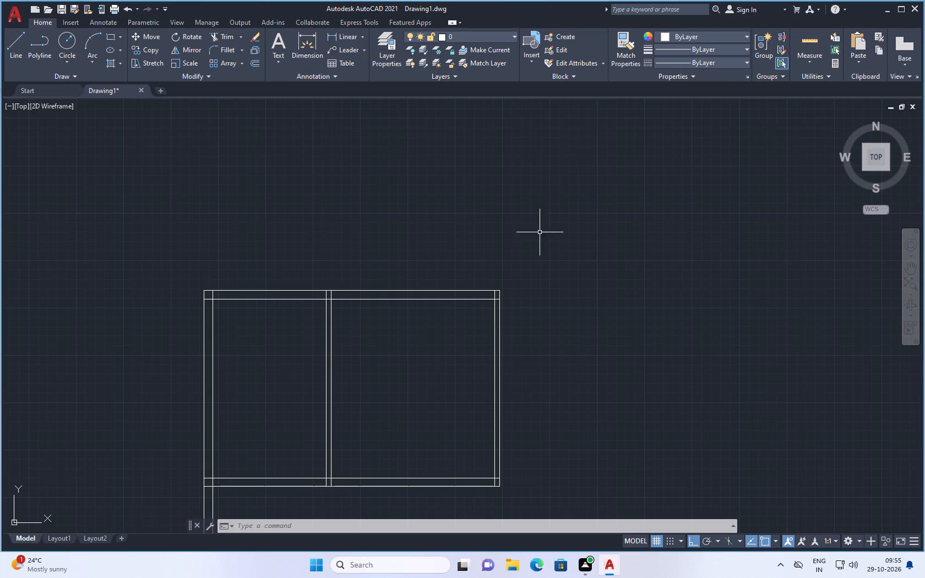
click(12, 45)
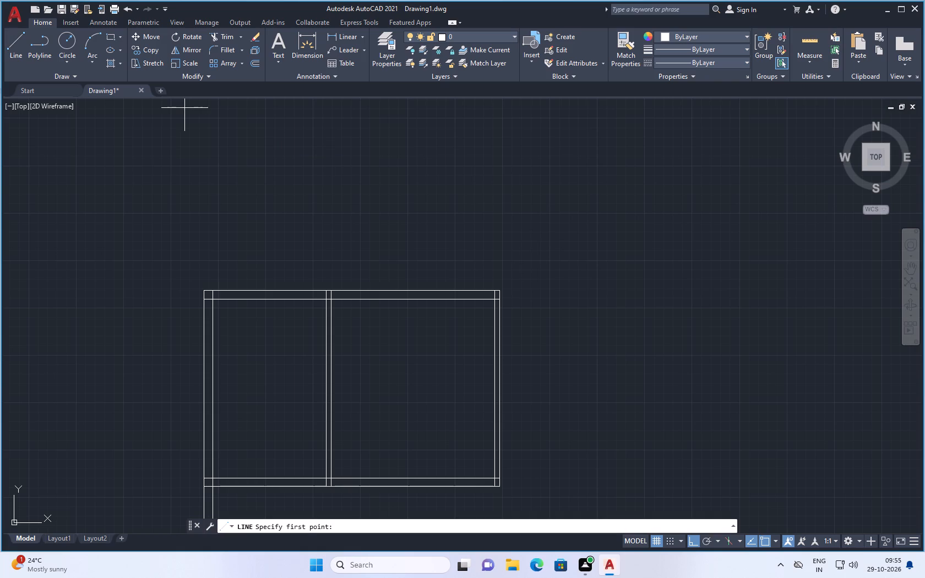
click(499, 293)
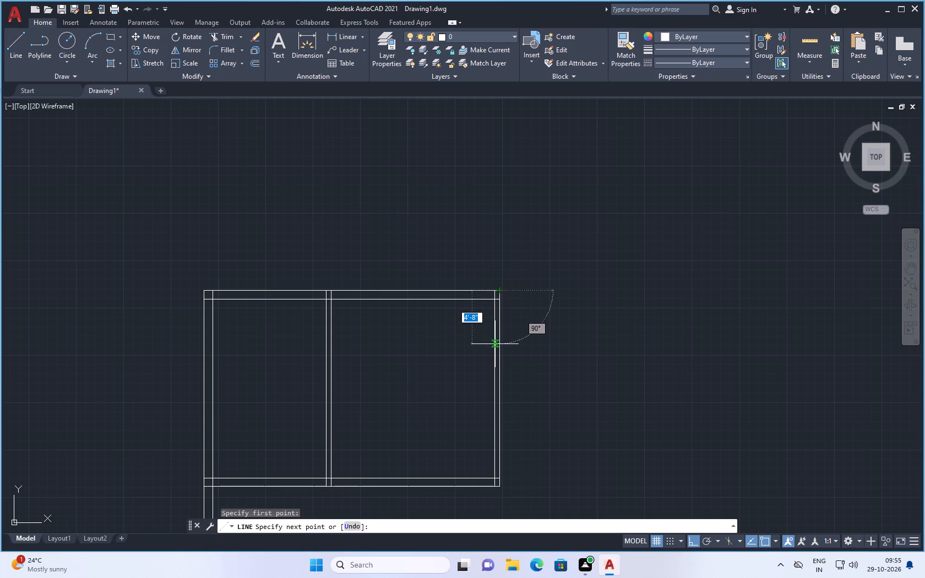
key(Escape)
Draw a 3'6" line down the outer face of the second room's far wall, starting at the top wall's inner line.
key(space)
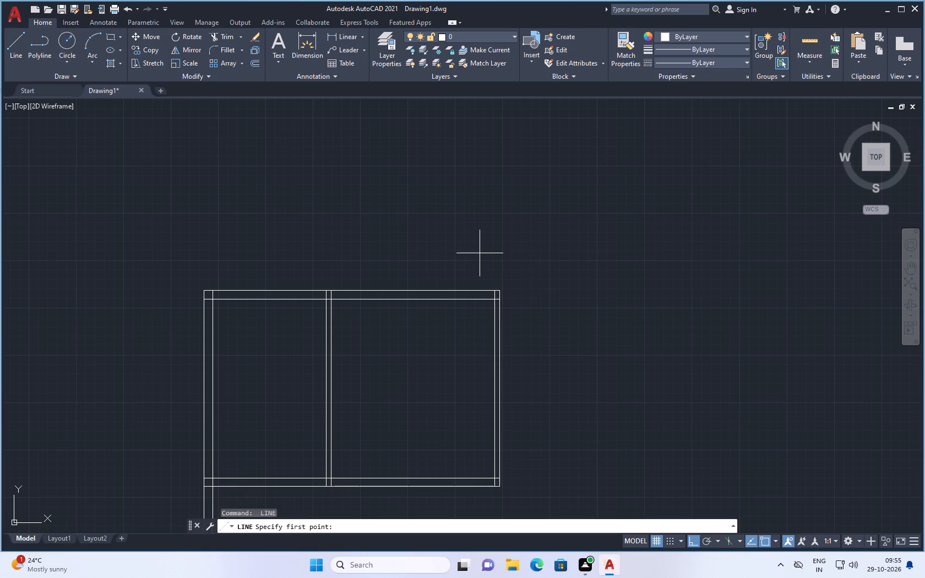
scroll(494, 319, up, 2)
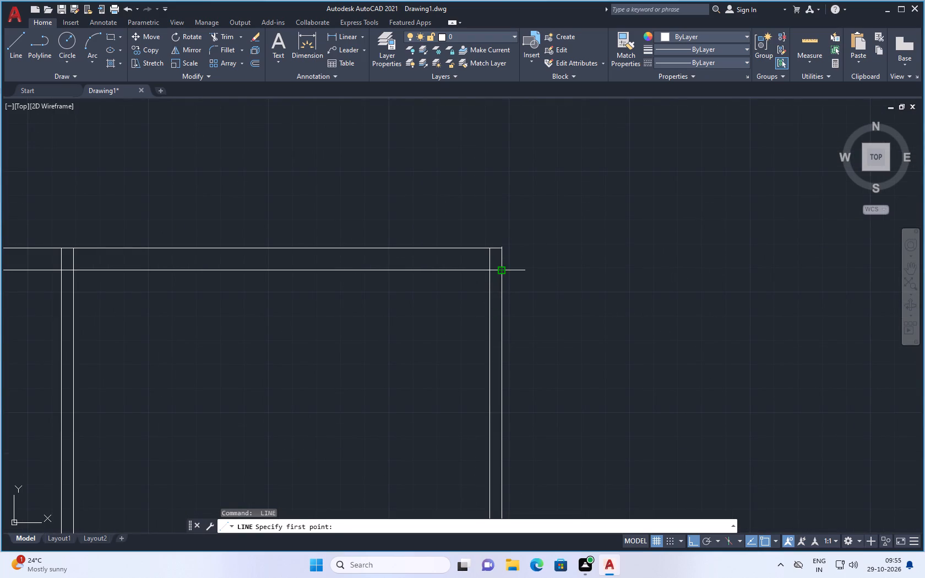
click(501, 270)
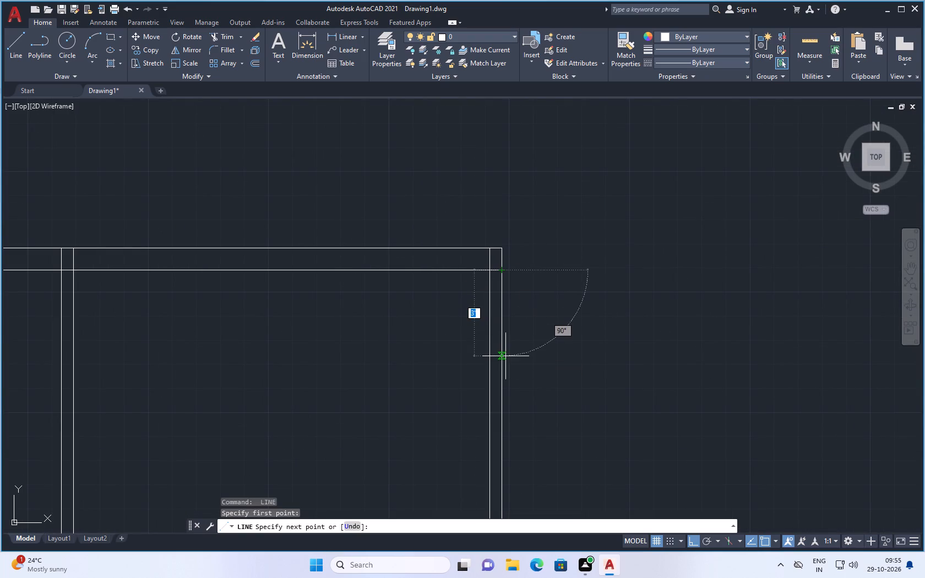
text(3'8)
key(BackSpace)
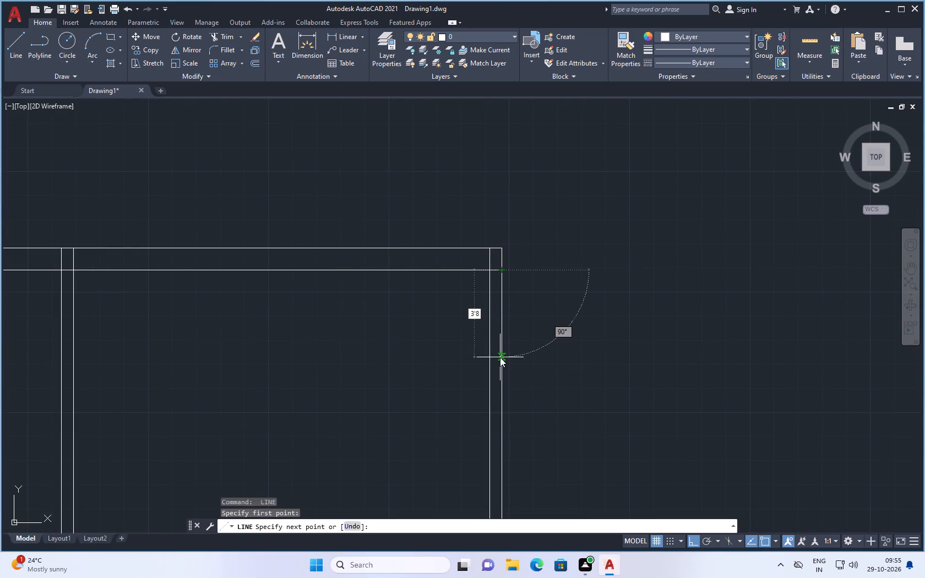
key(6)
key(shift+quotedbl)
key(Return)
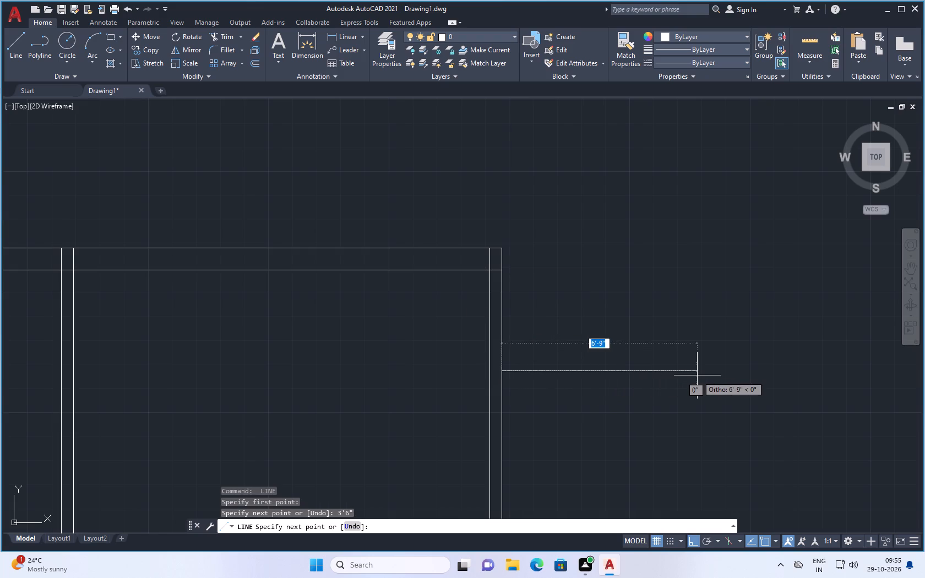
Continue the line 10' right, 10' up, 10' left and down to the second room's top outer corner, outlining a 10' square room.
key(1)
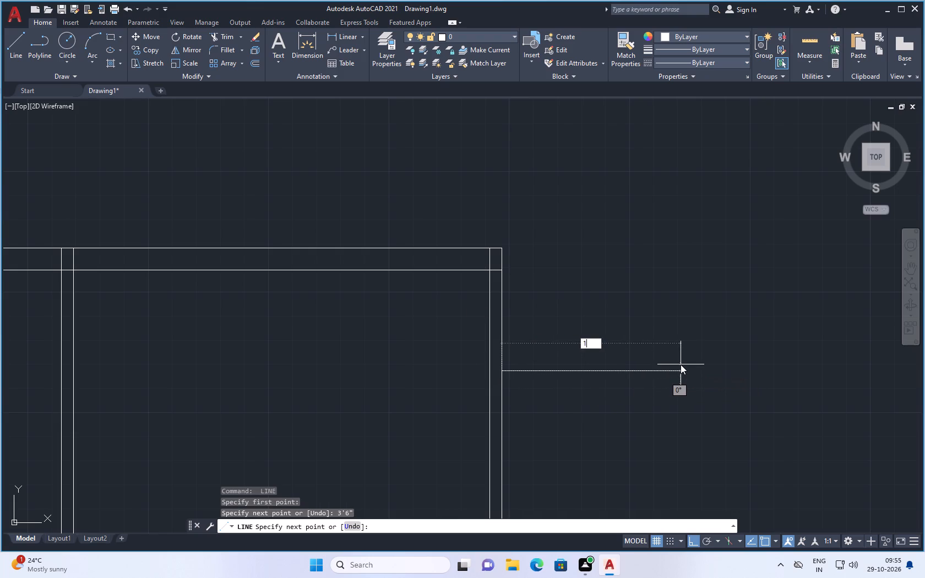
key(0)
key(apostrophe)
key(Return)
scroll(752, 218, down, 2)
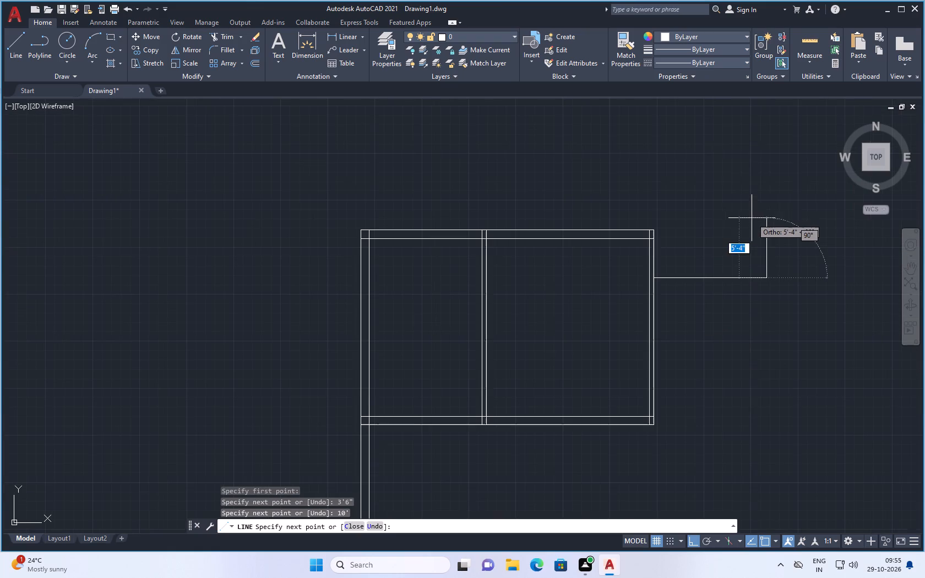
text(10)
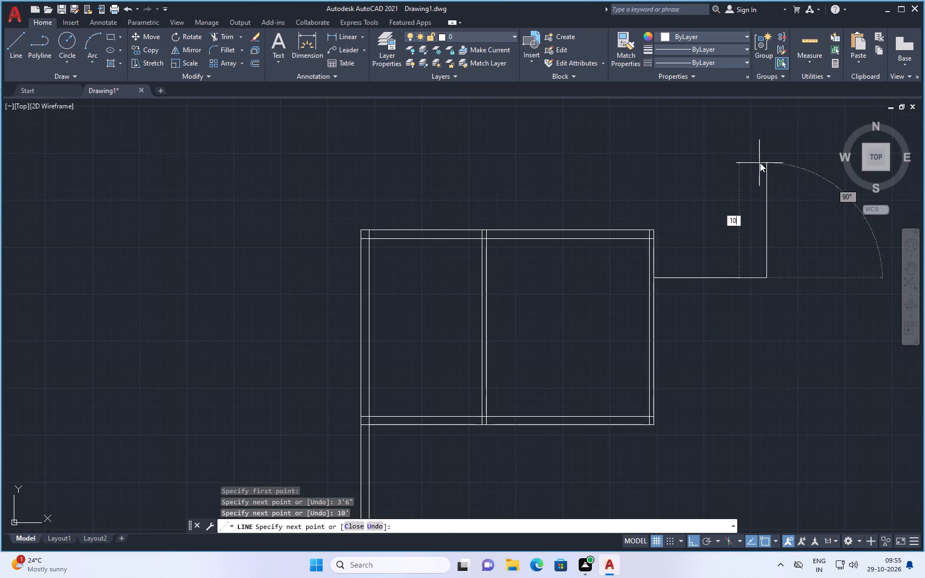
key(apostrophe)
key(Return)
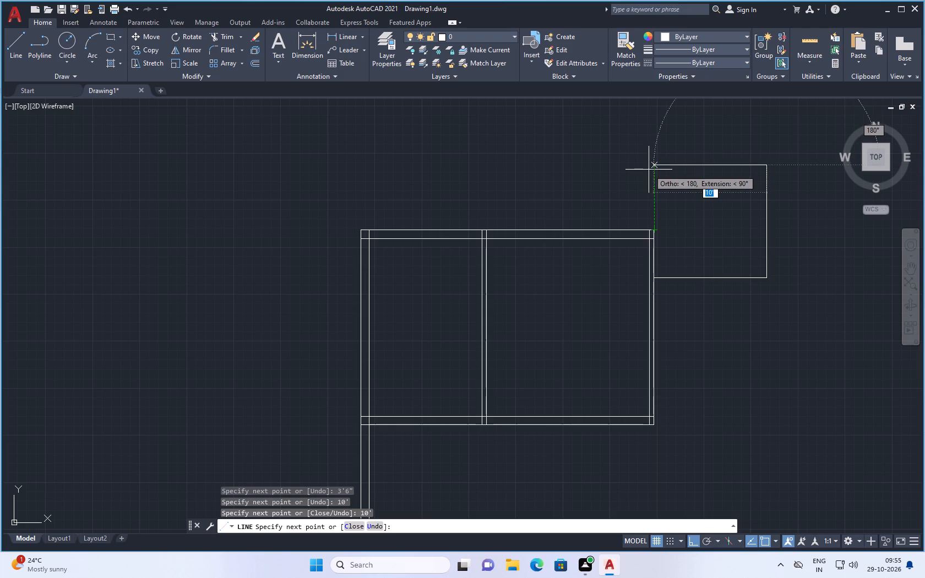
click(654, 167)
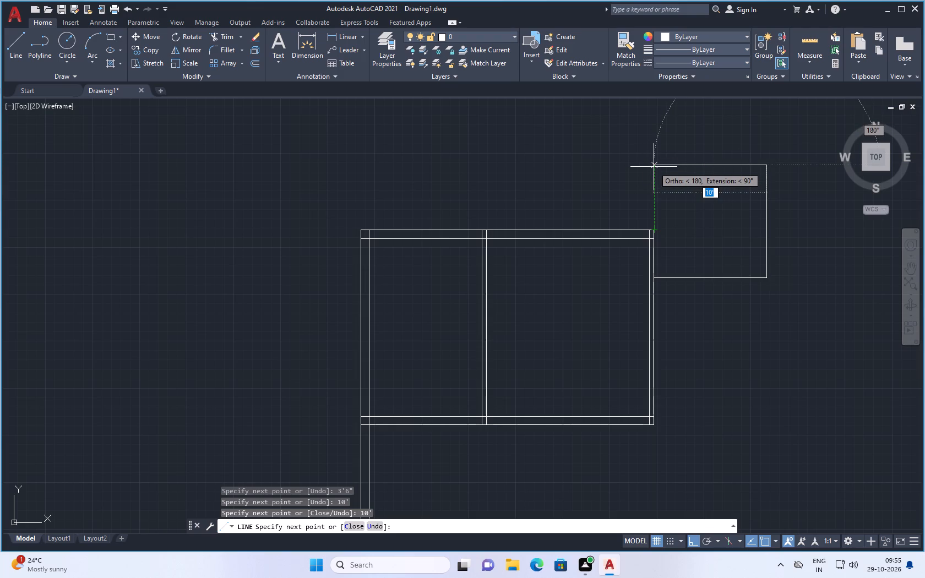
click(655, 230)
key(Escape)
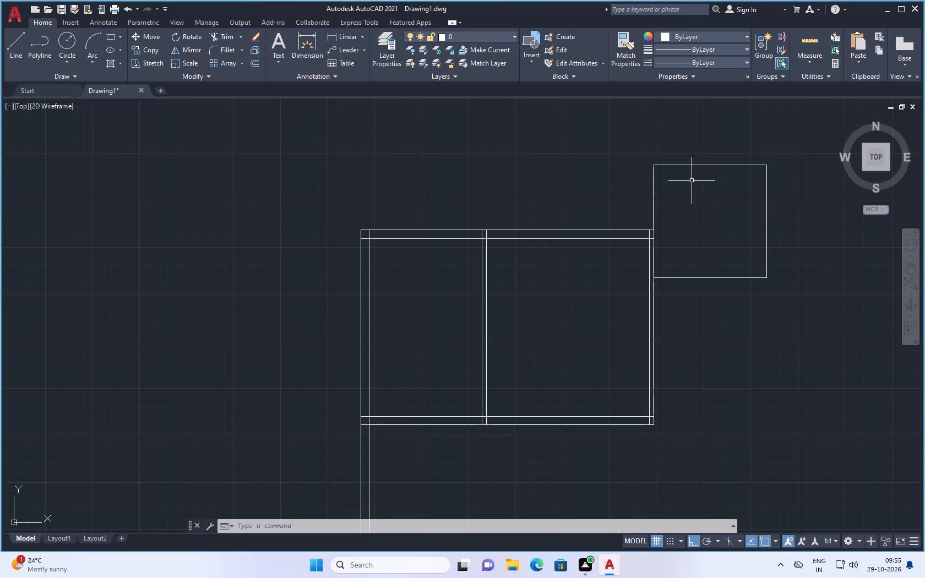
Offset the top and right lines of the 10' square room 9" outward to form its walls.
key(o)
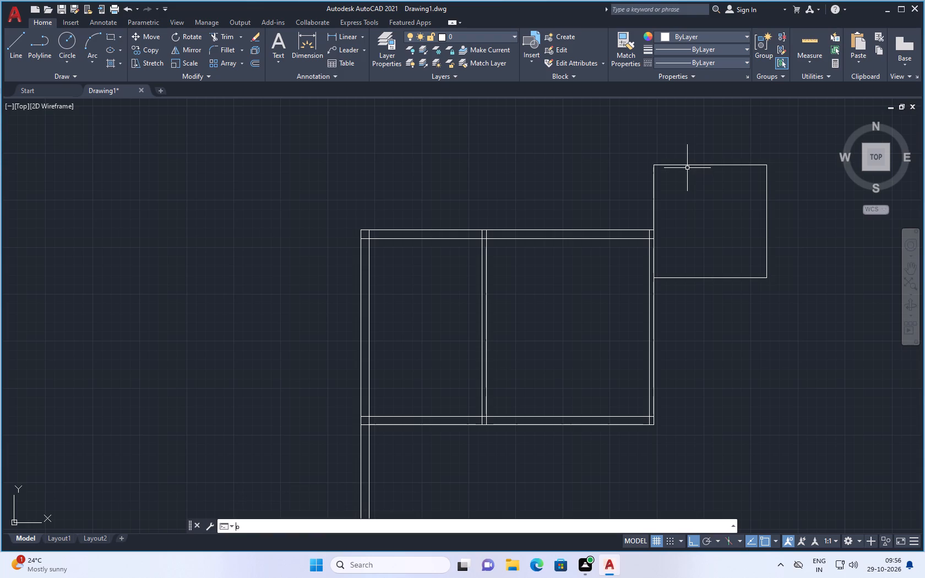
click(325, 406)
key(9)
key(shift+quotedbl)
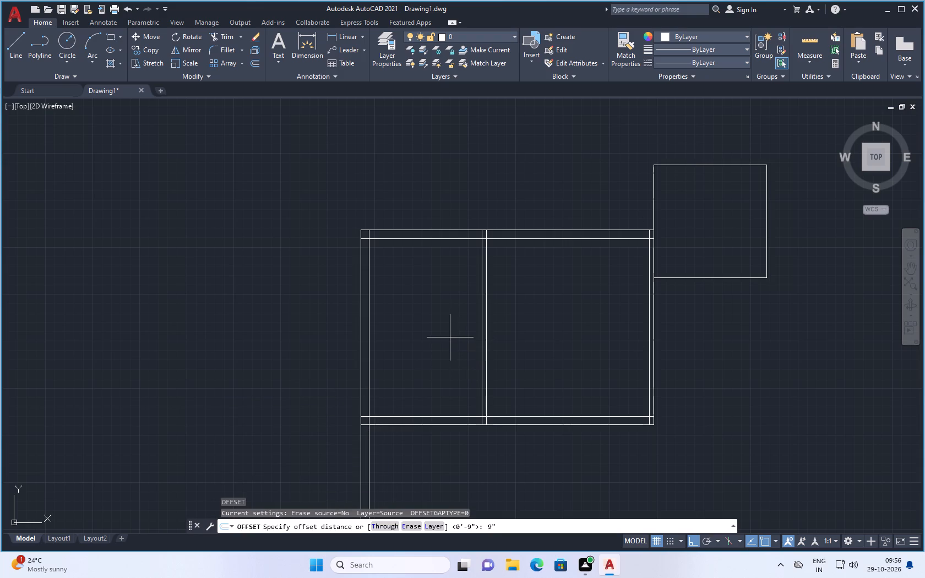
key(Return)
scroll(725, 133, up, 2)
scroll(712, 162, down, 3)
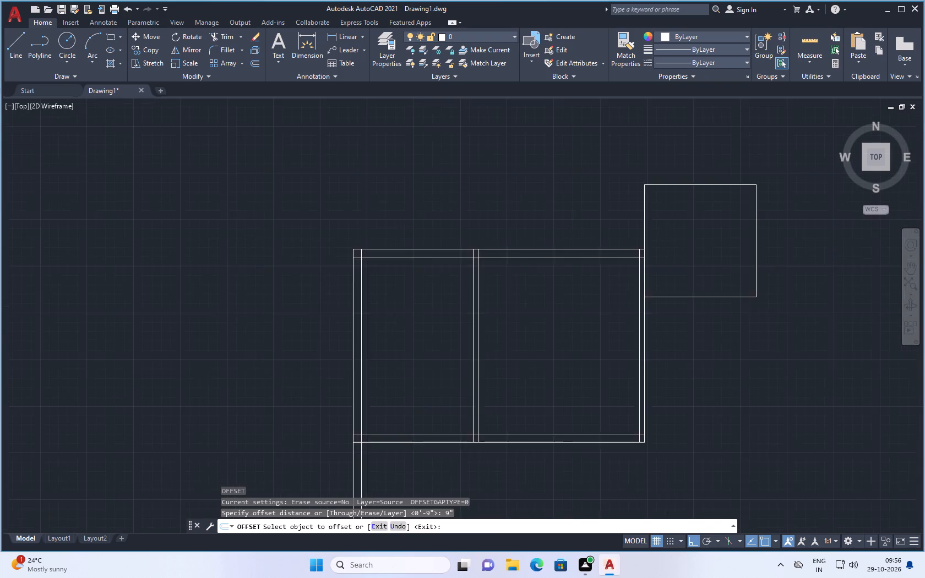
scroll(753, 163, up, 2)
click(639, 203)
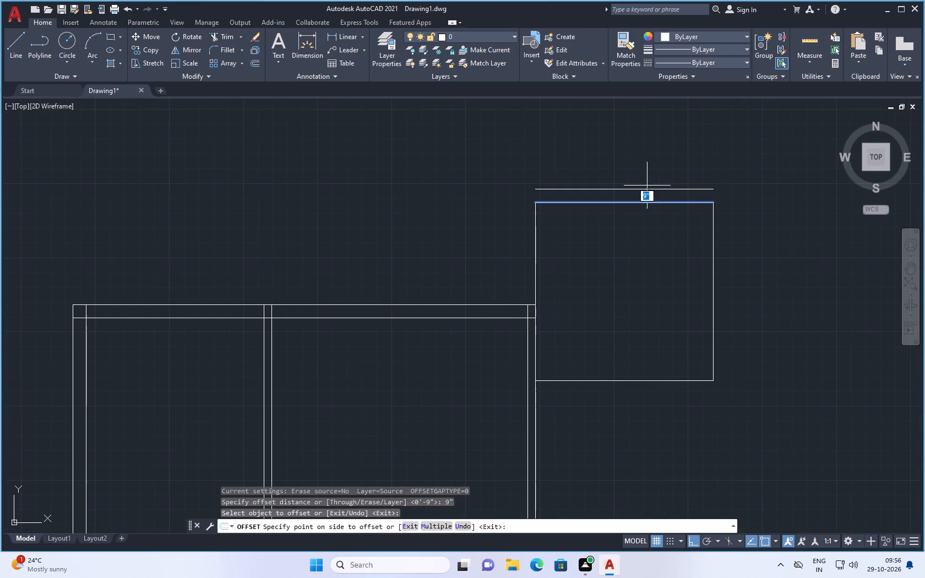
click(649, 172)
drag(714, 261, 719, 259)
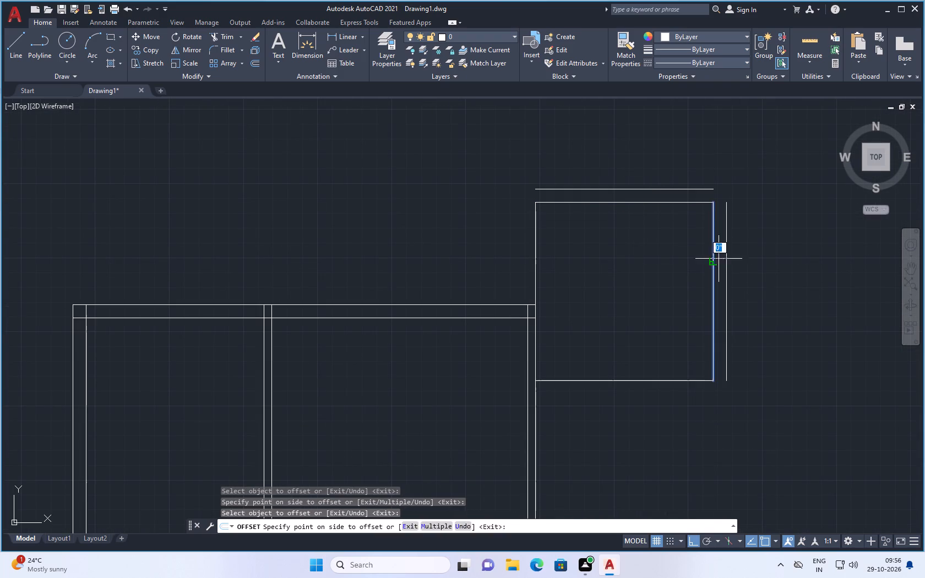
drag(719, 259, 725, 258)
click(749, 253)
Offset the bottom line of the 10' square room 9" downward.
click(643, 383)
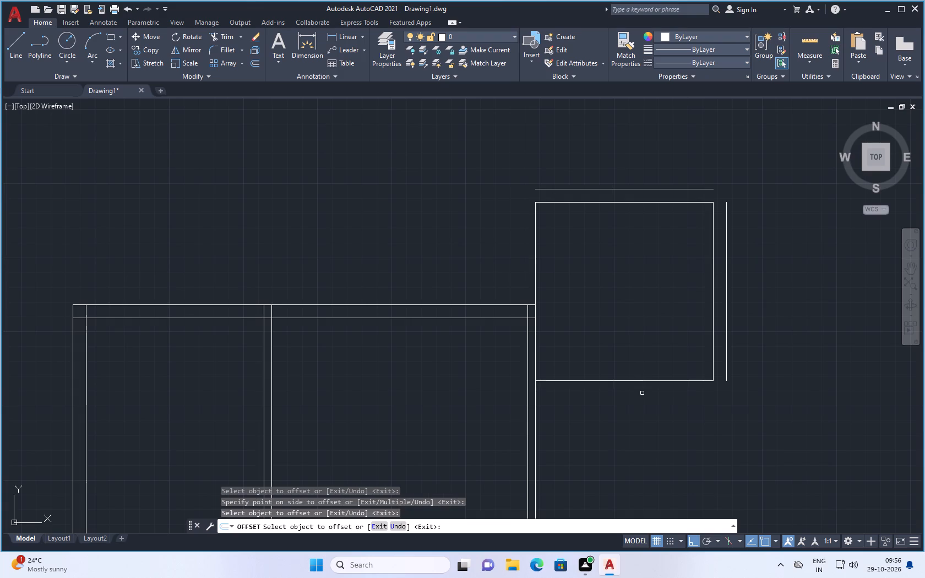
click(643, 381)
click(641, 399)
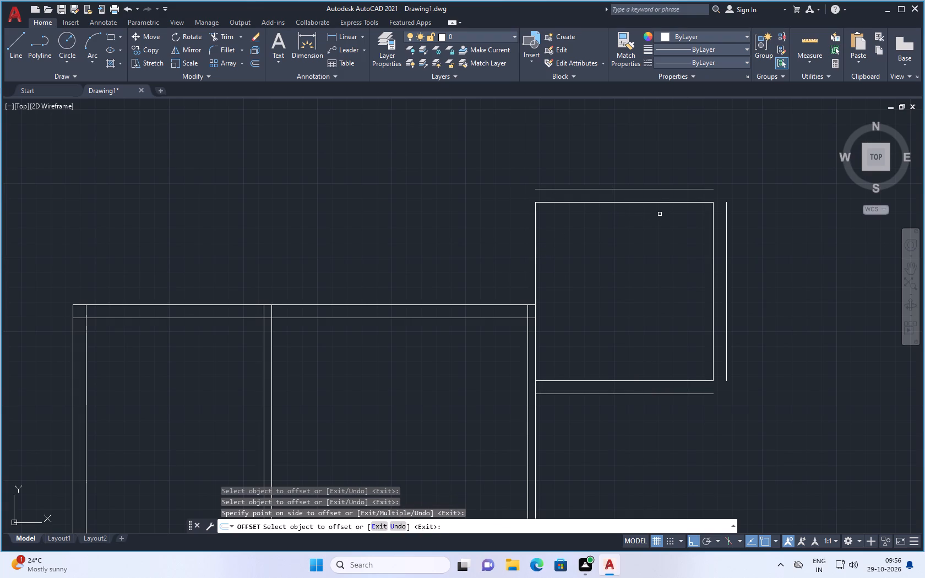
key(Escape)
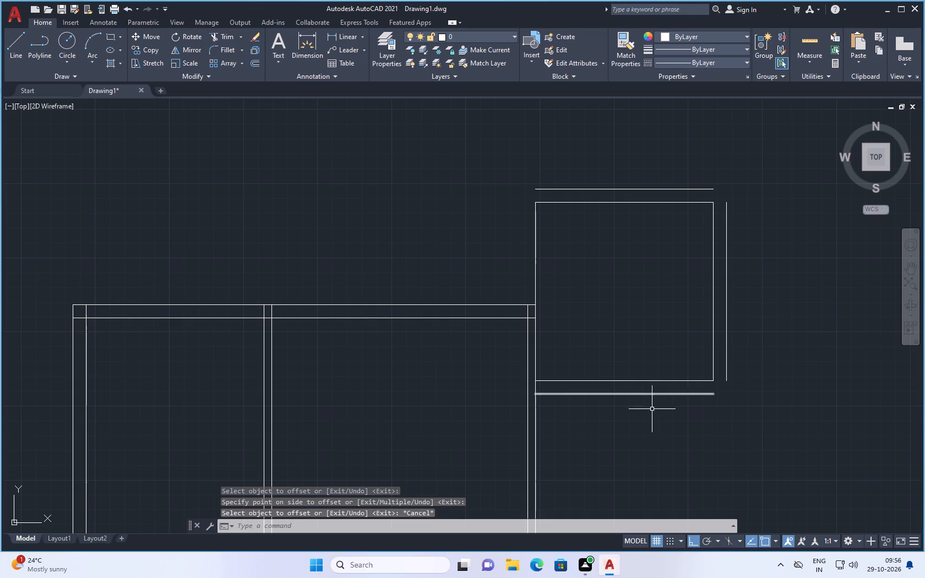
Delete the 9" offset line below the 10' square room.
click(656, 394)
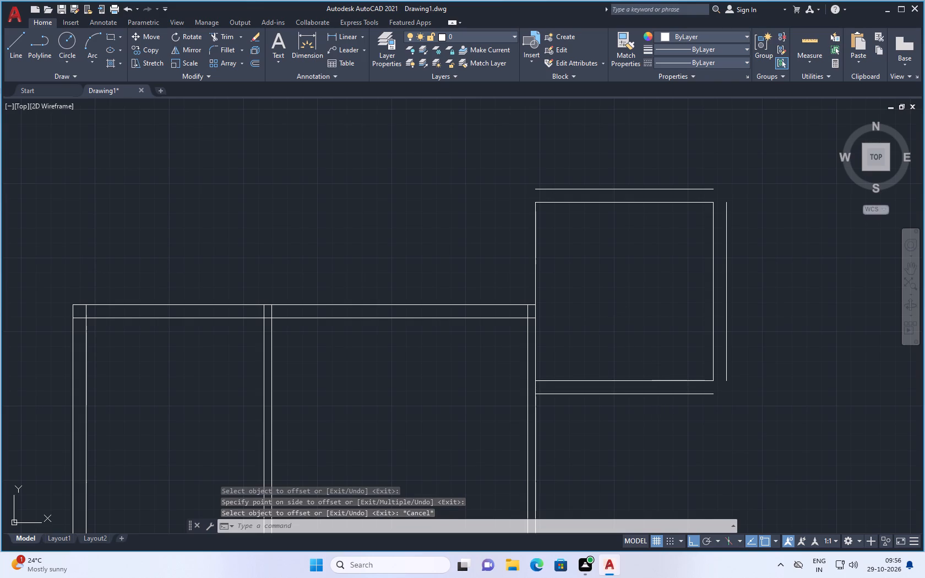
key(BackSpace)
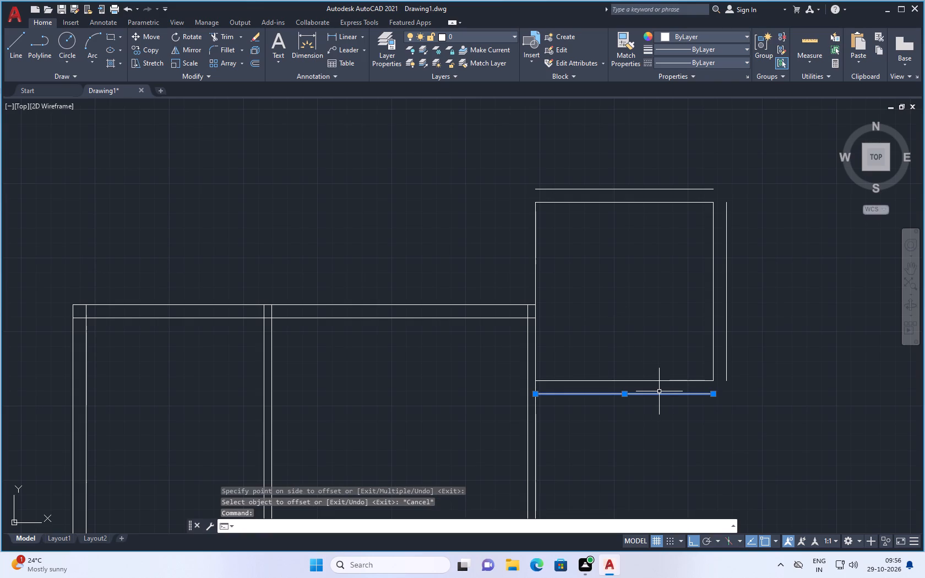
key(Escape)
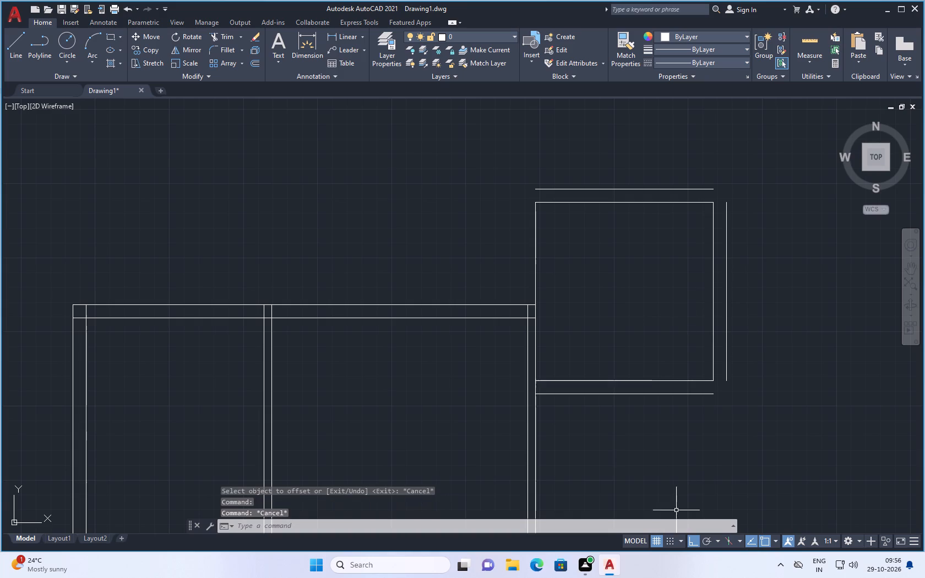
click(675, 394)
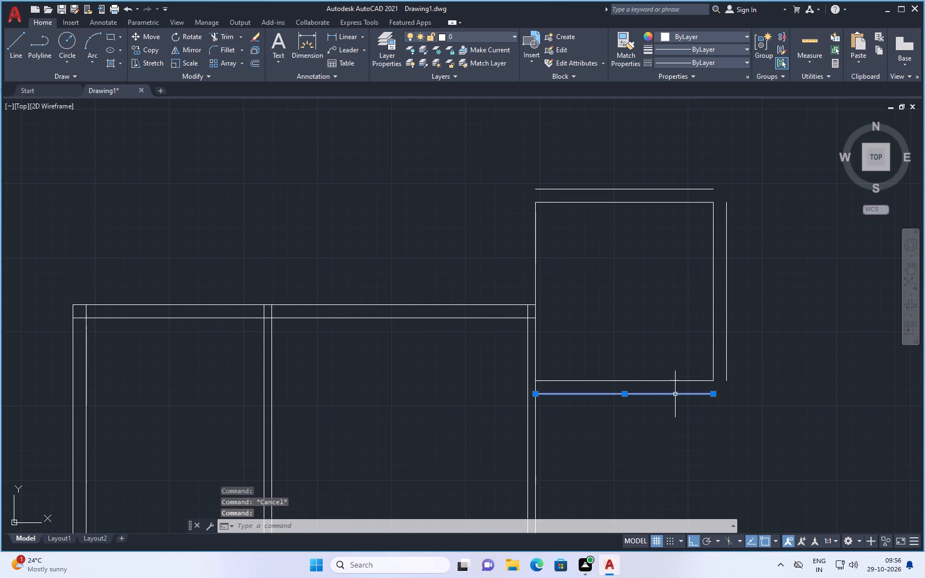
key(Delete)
Save the drawing in the HARIKA folder on the Desktop under the file name "29-10-26 office building".
key(ctrl+s)
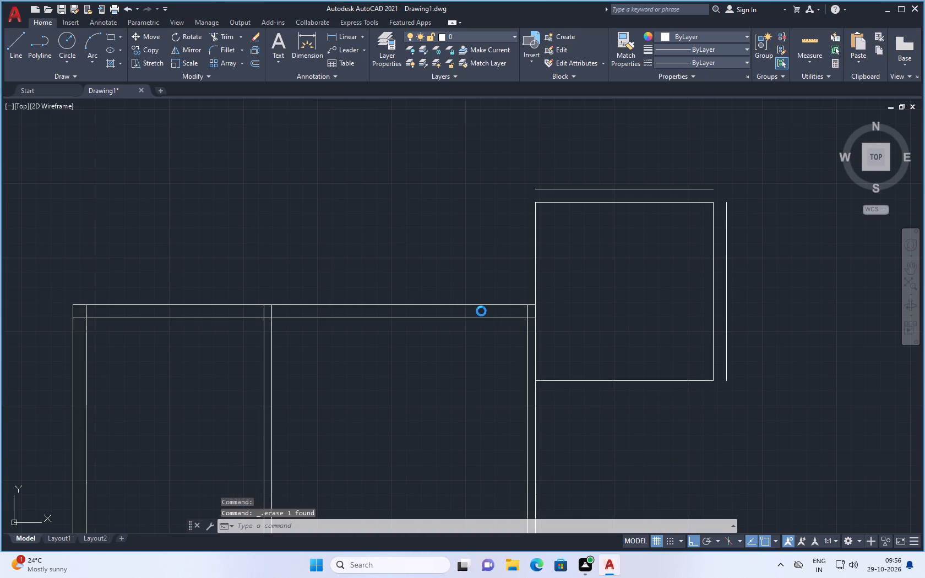
double_click(322, 274)
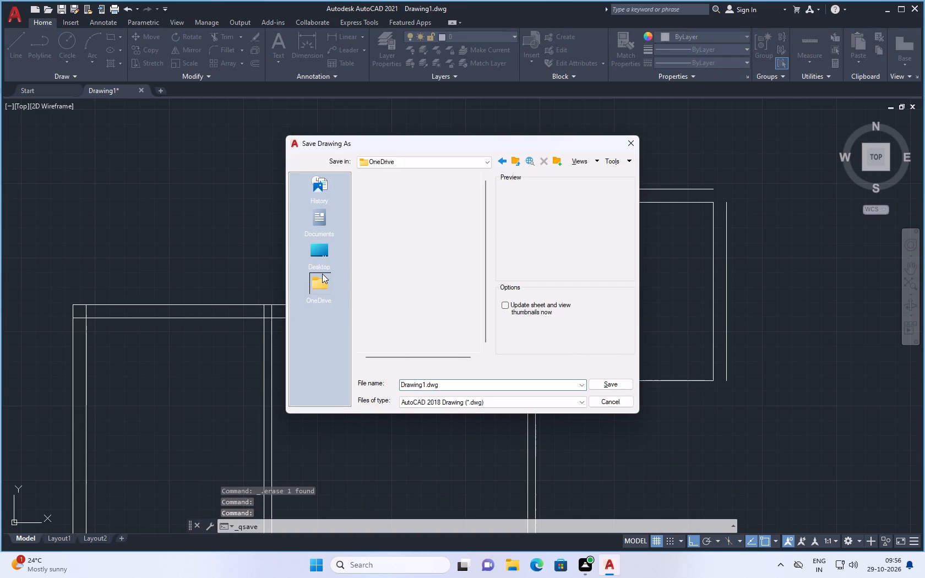
double_click(320, 254)
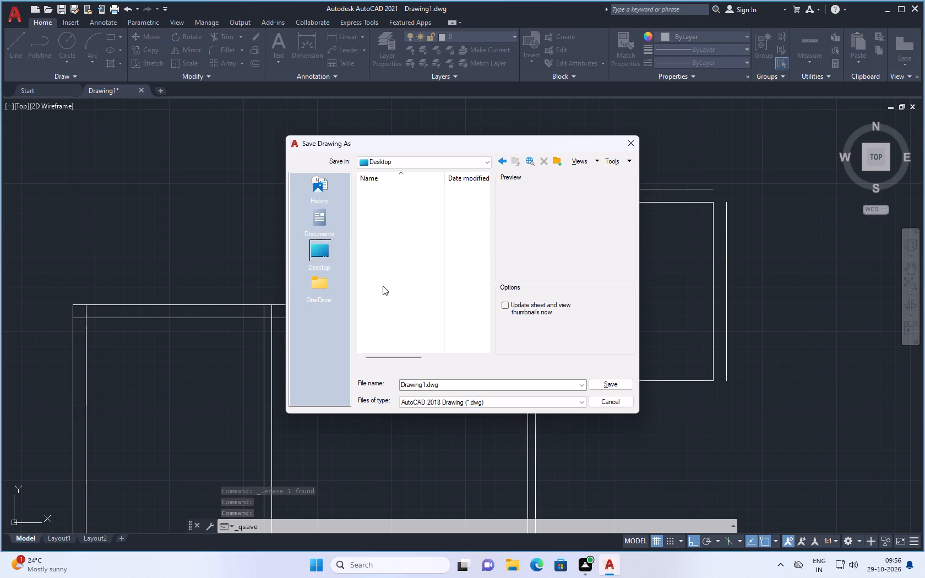
double_click(392, 312)
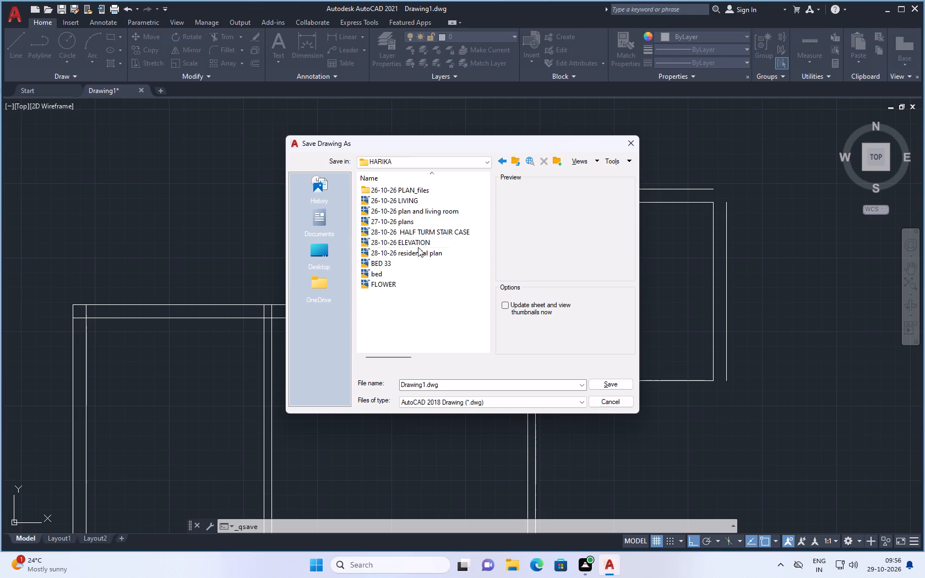
click(463, 385)
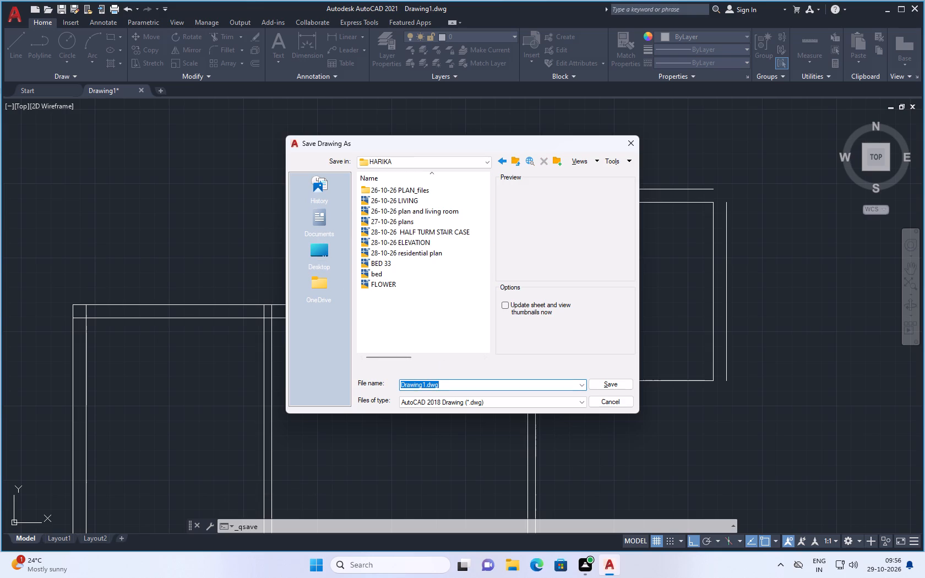
key(BackSpace)
key(BackSpace)
key(BackSpace)
key(BackSpace)
key(BackSpace)
key(BackSpace)
key(BackSpace)
key(BackSpace)
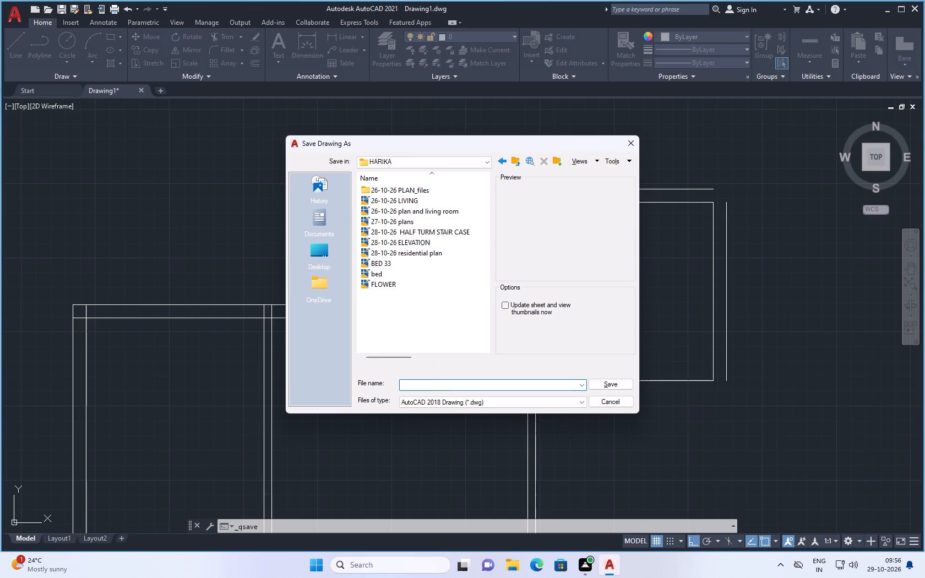
text(offi)
key(BackSpace)
key(BackSpace)
key(BackSpace)
key(BackSpace)
key(BackSpace)
key(BackSpace)
key(BackSpace)
key(BackSpace)
key(BackSpace)
key(BackSpace)
text(29)
key(minus)
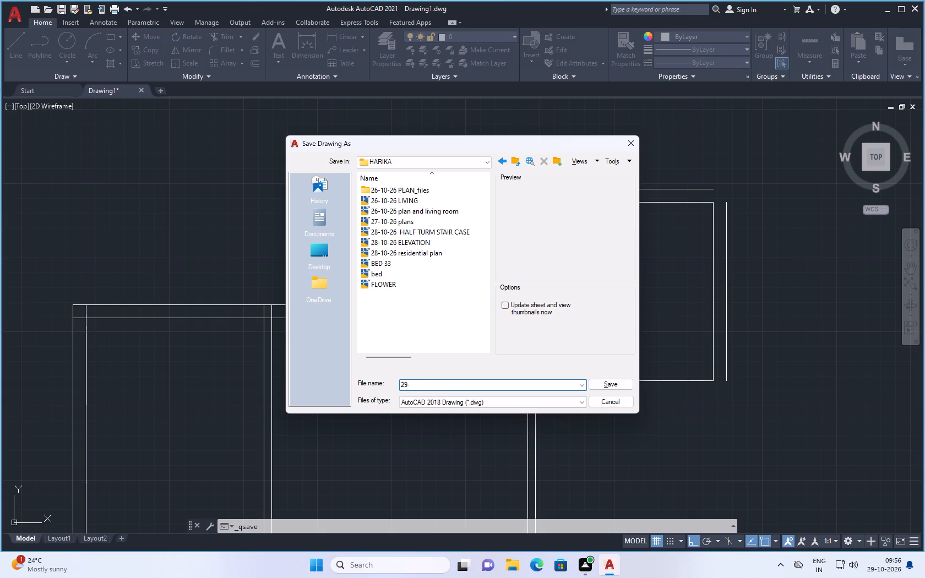
key(1)
text(0-26)
key(space)
text(offic)
text(e)
key(space)
key(b)
key(u)
text(ilding)
click(617, 382)
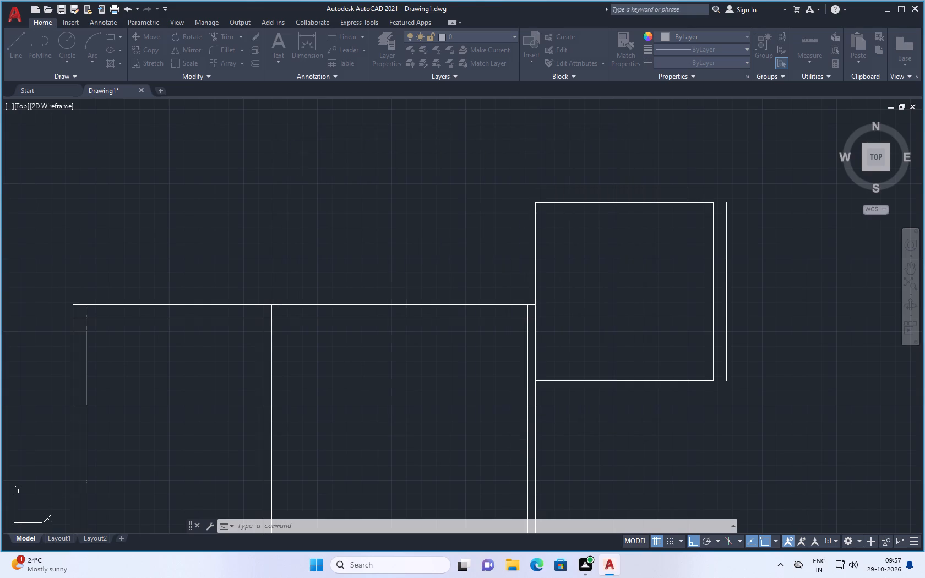
key(ctrl+s)
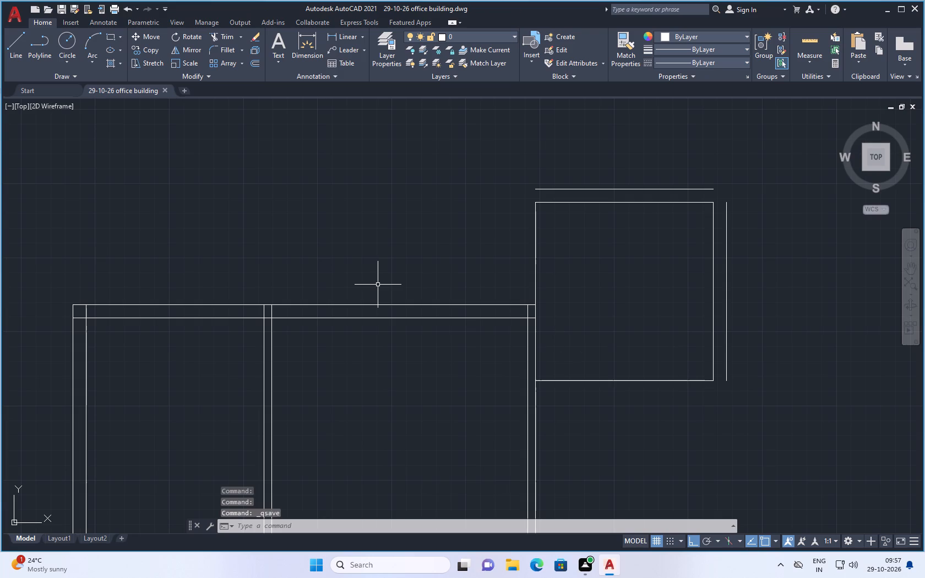
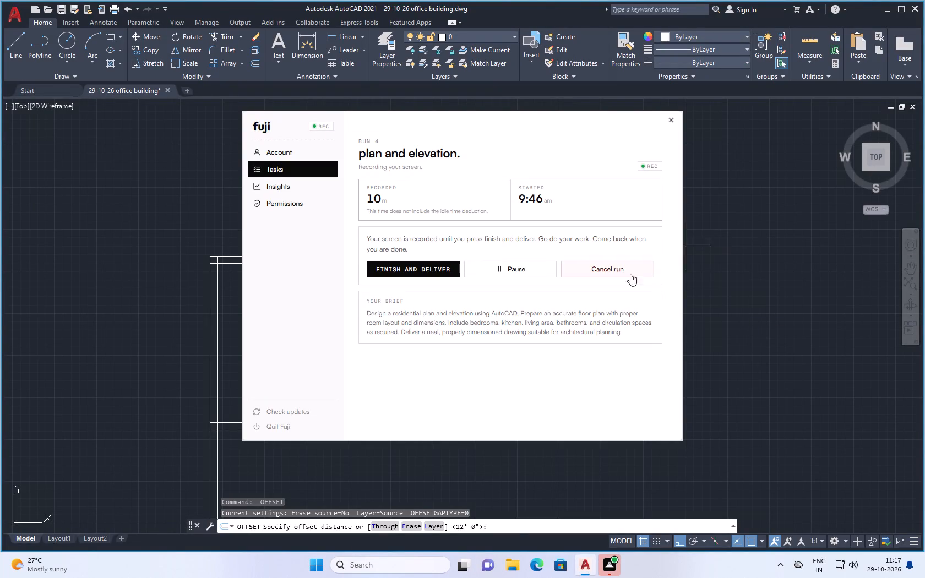
Delete the four vertical lines forming the right wall of the 10' square room and its continuation below the room.
click(809, 328)
key(Escape)
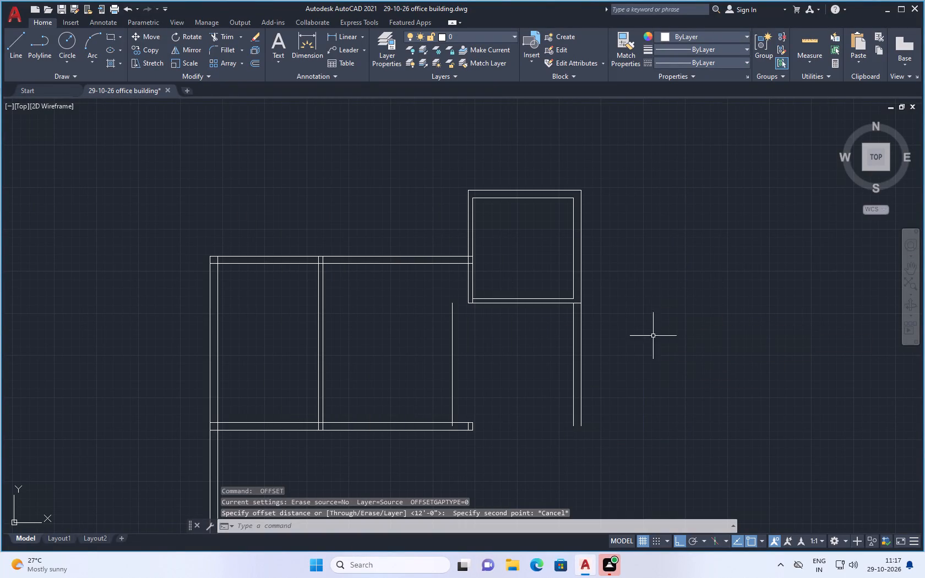
drag(657, 314, 635, 326)
click(522, 417)
click(614, 241)
click(525, 285)
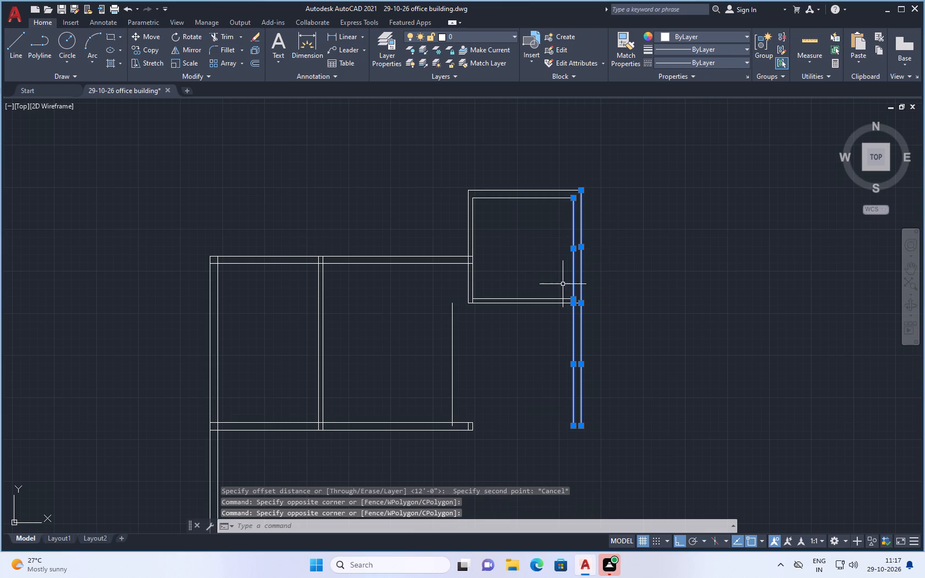
key(Delete)
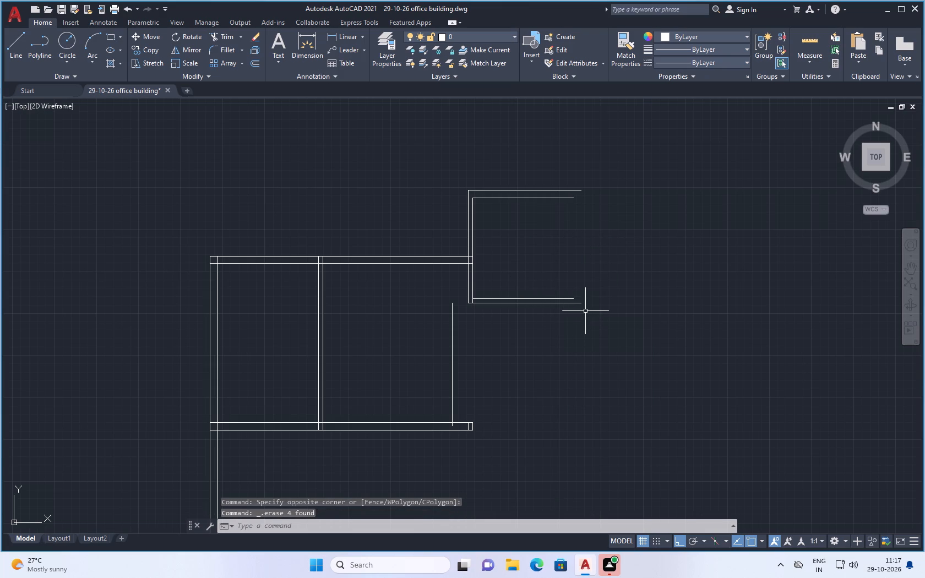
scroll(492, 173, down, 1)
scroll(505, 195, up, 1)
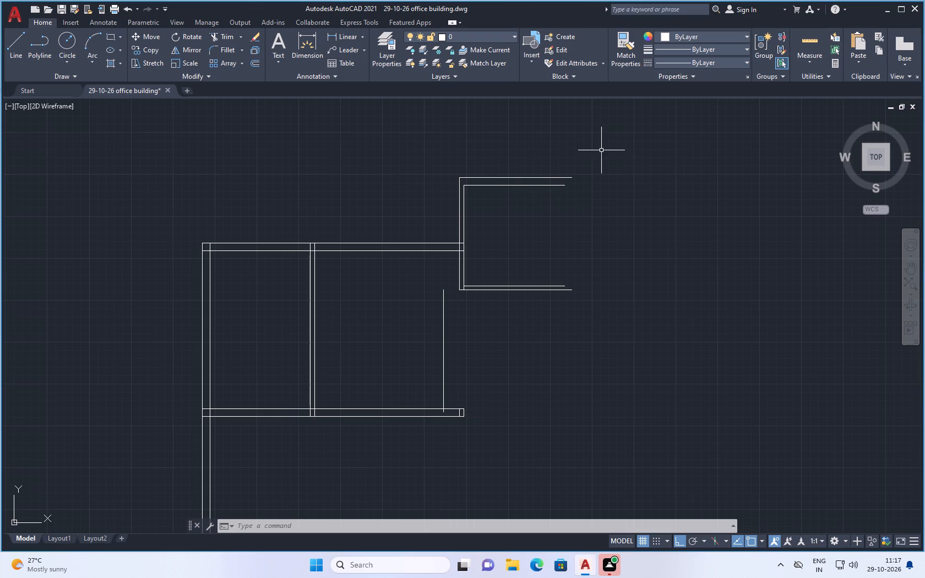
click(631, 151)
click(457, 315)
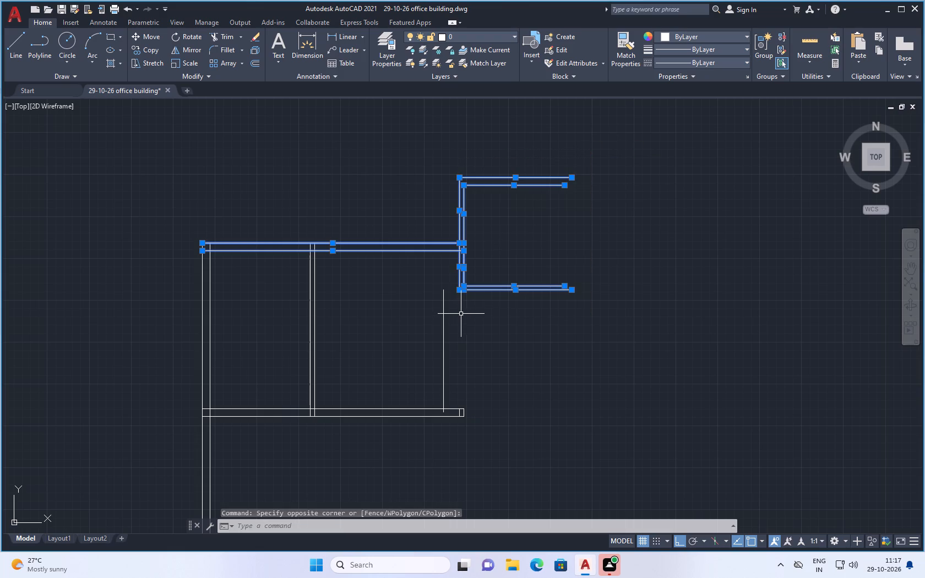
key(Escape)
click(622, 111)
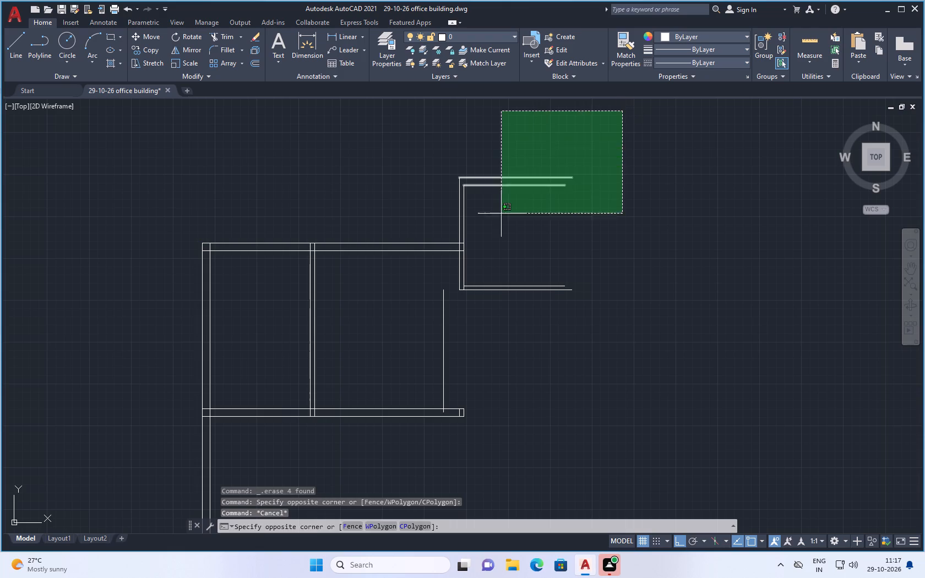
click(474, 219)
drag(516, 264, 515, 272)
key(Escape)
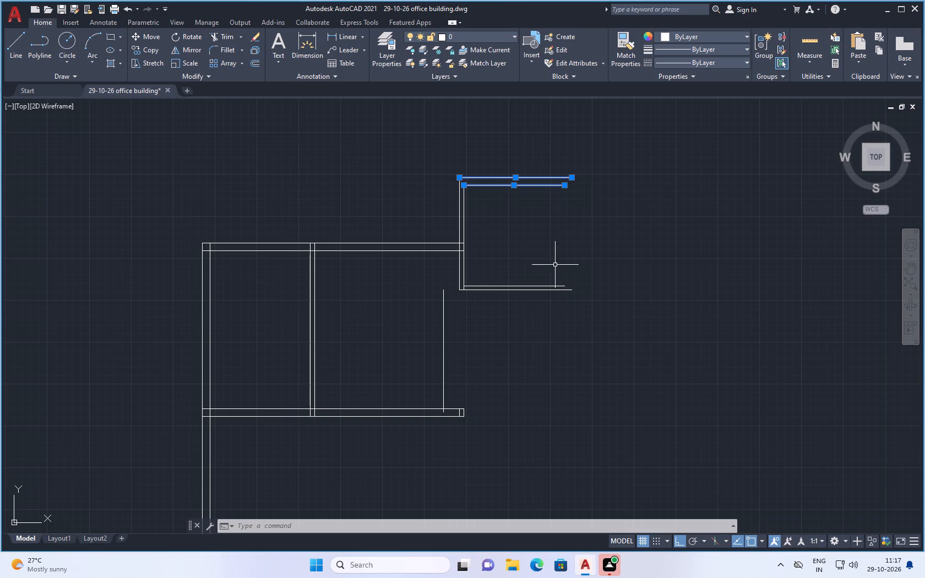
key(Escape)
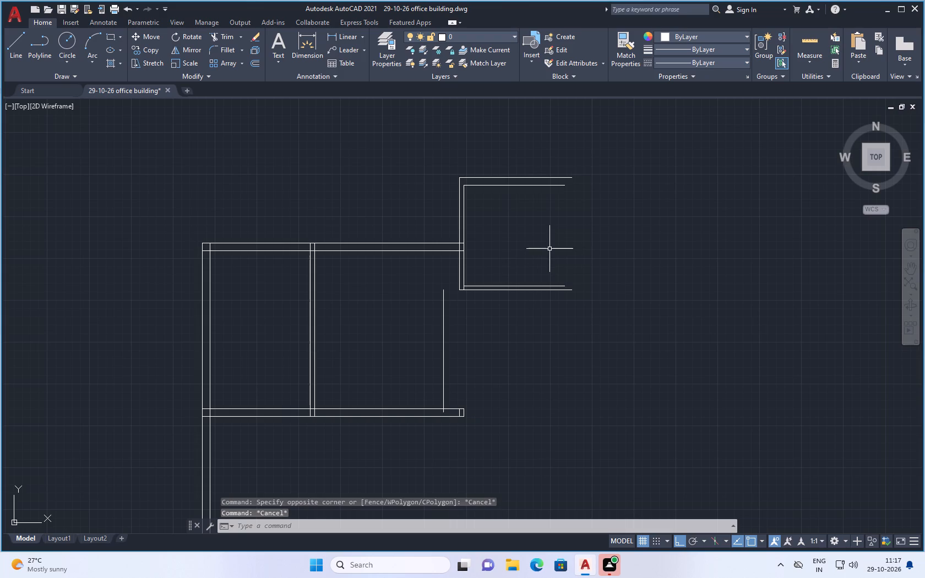
Delete the two horizontal lines forming the top wall of the 10' square room.
click(580, 160)
click(521, 204)
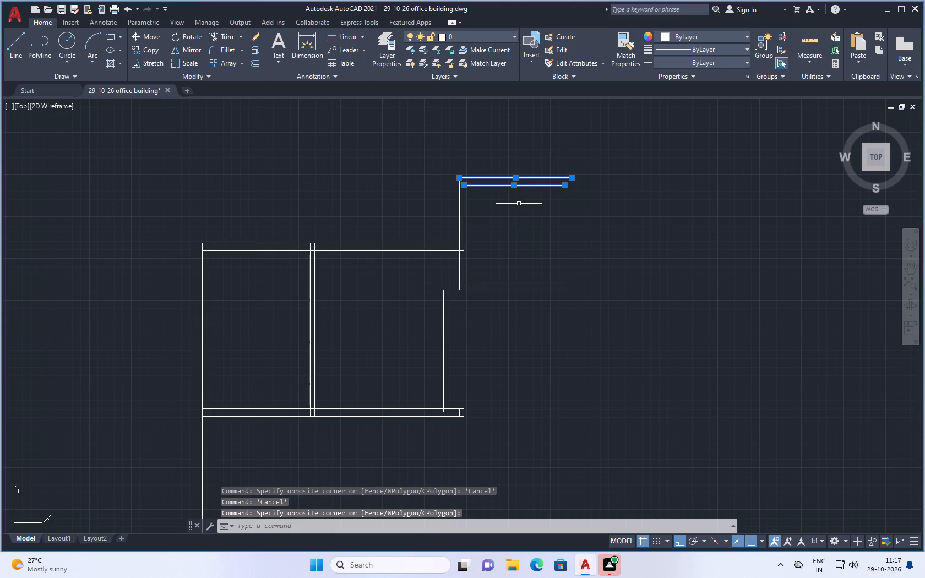
key(Delete)
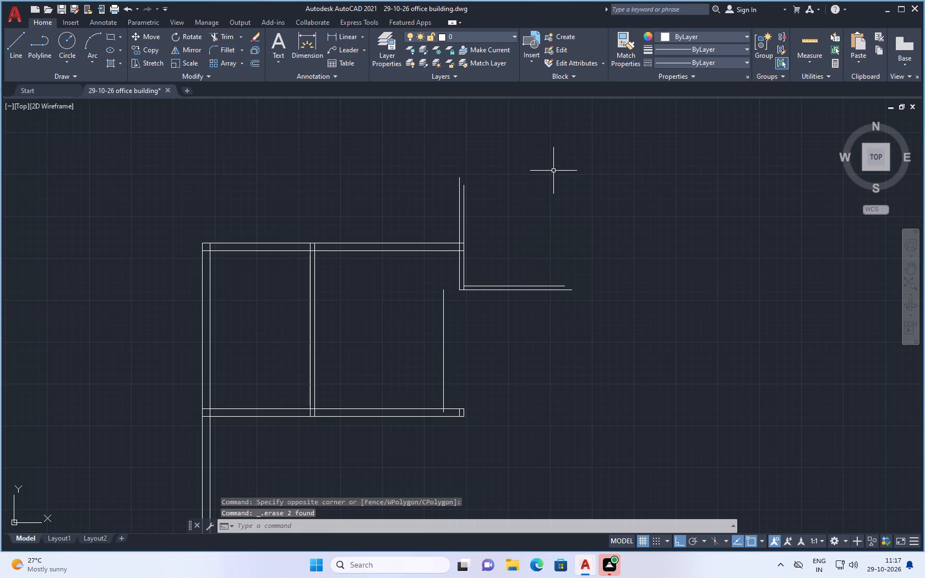
Draw a line starting from the top end of the outer left wall line of the former square room.
click(21, 40)
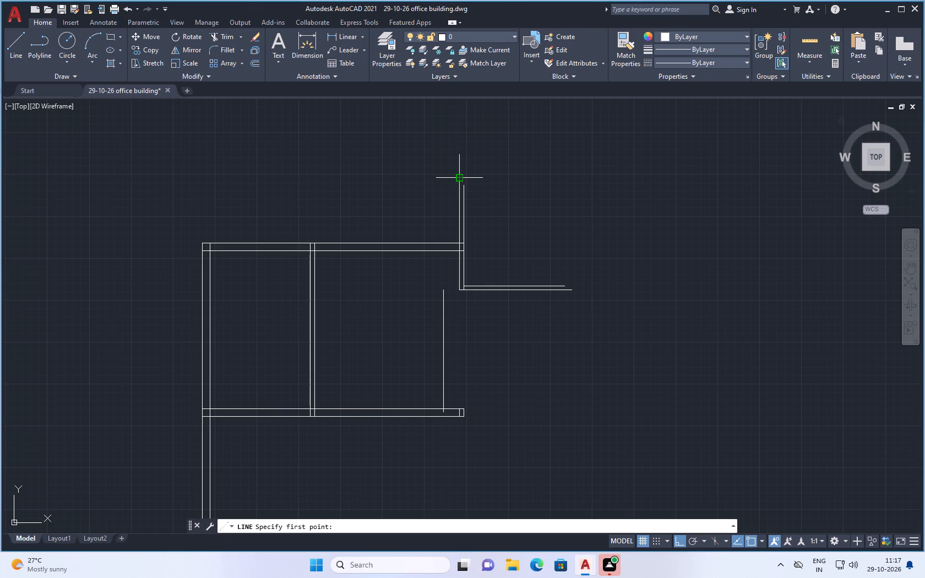
click(460, 178)
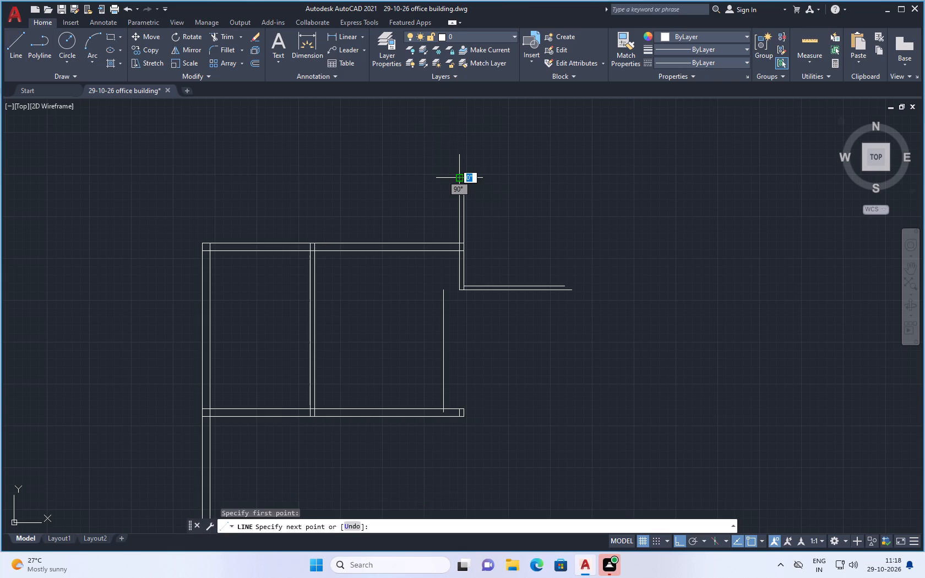
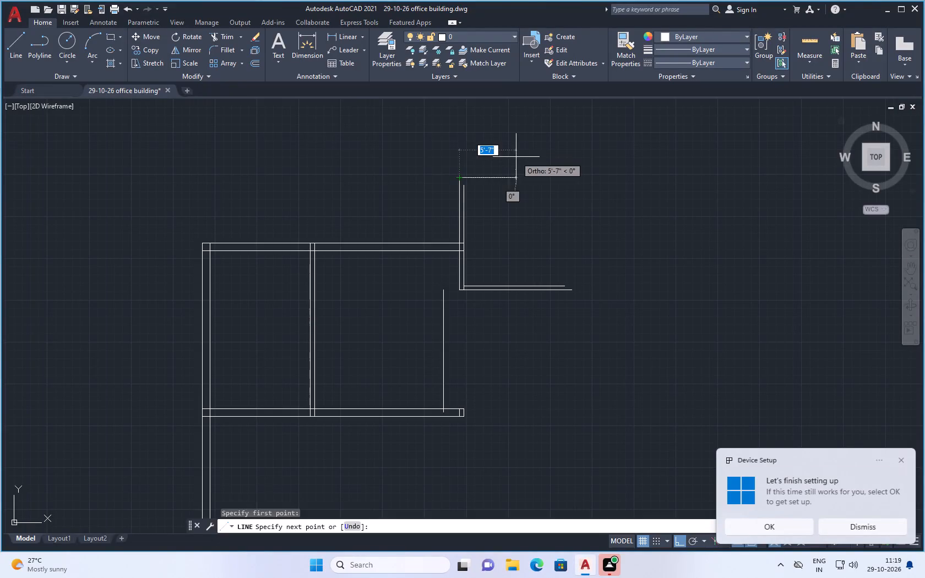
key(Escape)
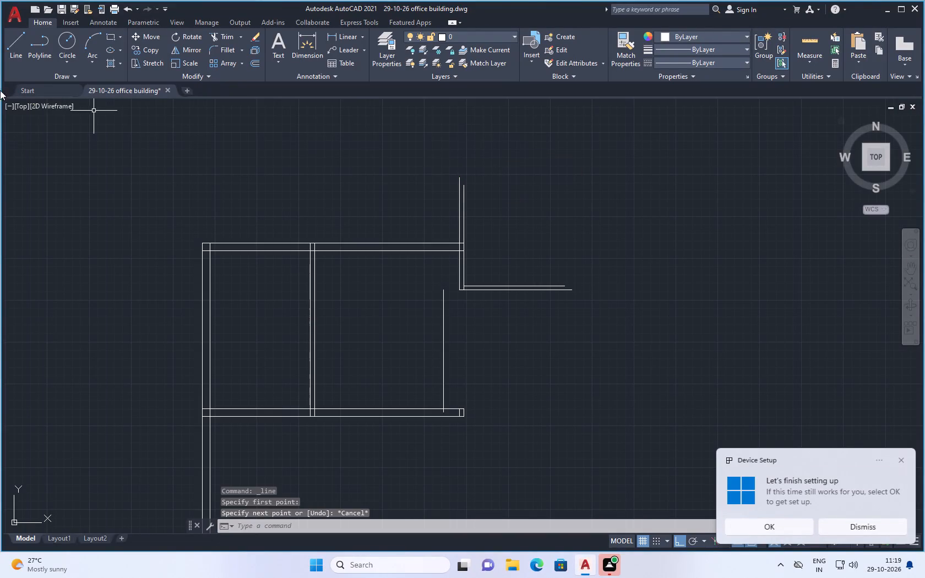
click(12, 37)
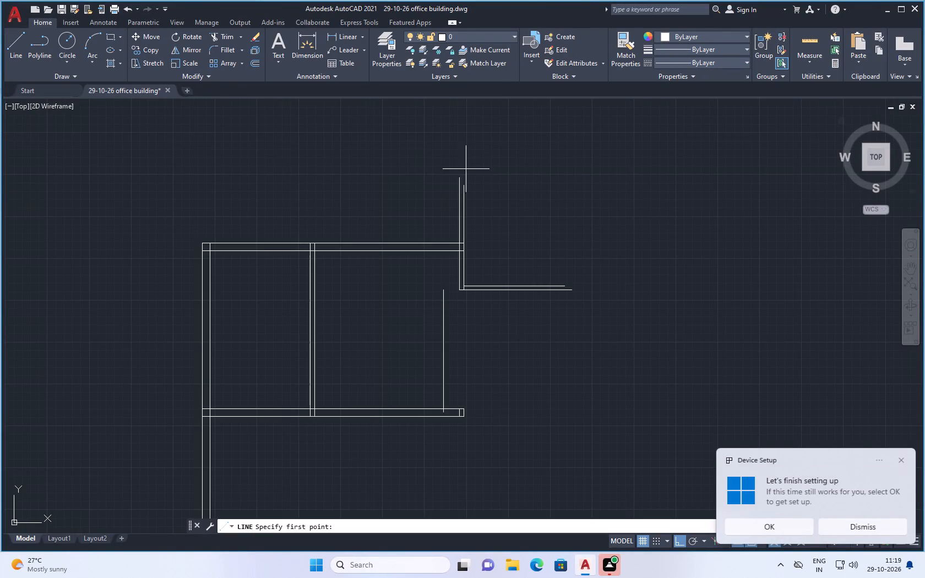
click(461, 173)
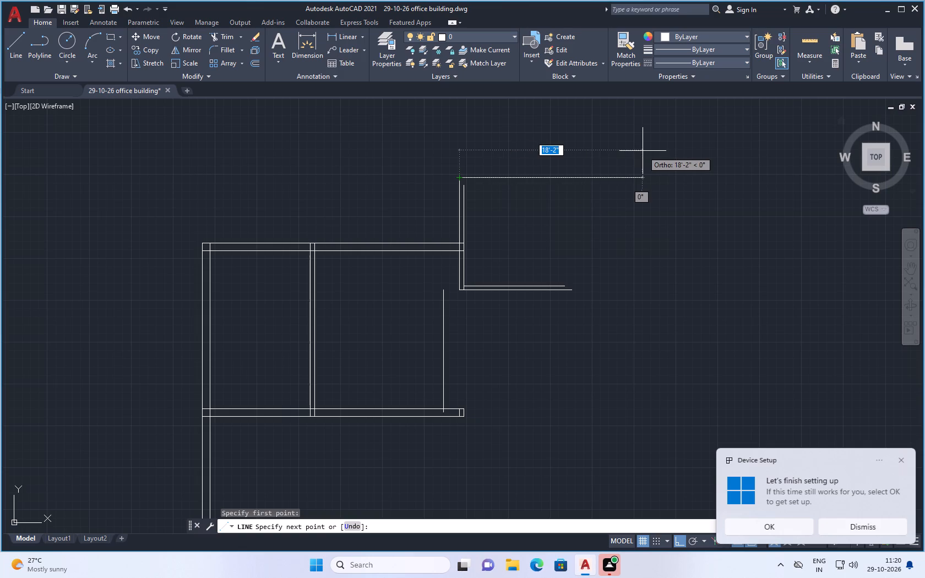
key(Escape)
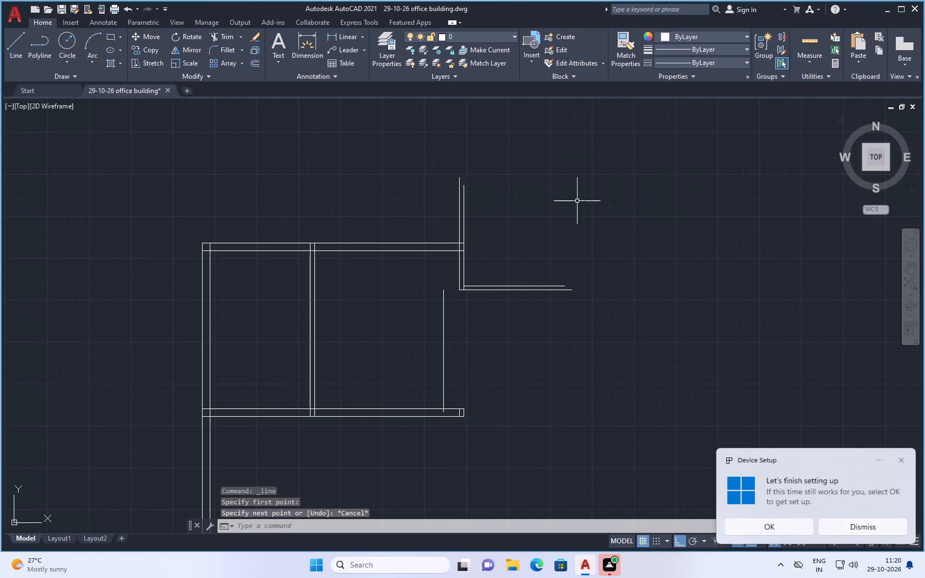
Draw the square room's inner top line 10' long from the inner left wall line, and continue it down to the inner bottom line's end.
key(space)
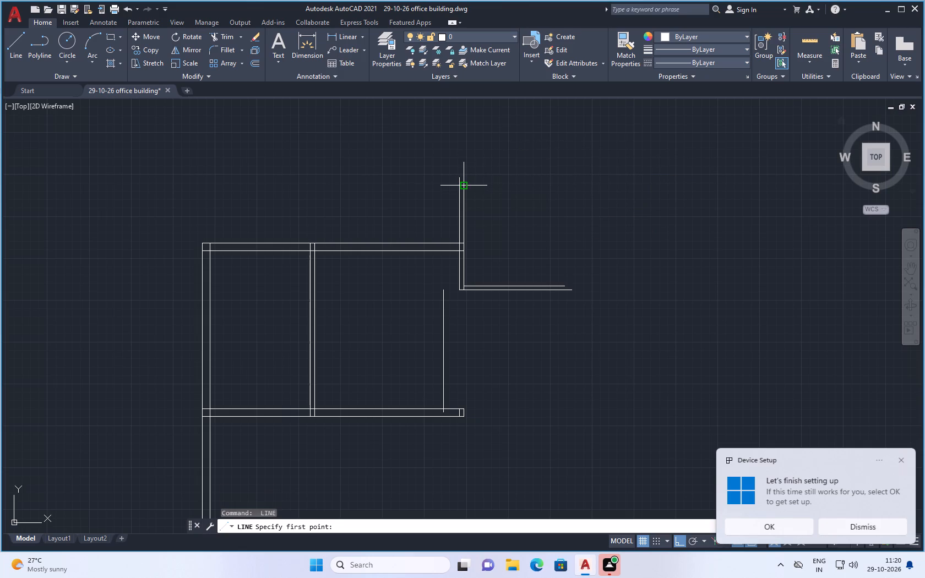
click(465, 184)
text(10')
key(Return)
click(564, 286)
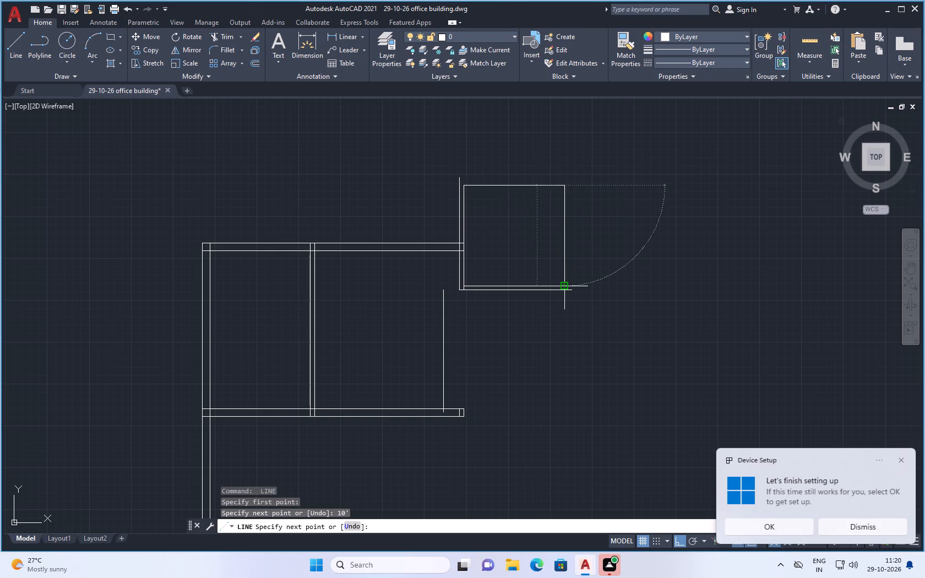
key(space)
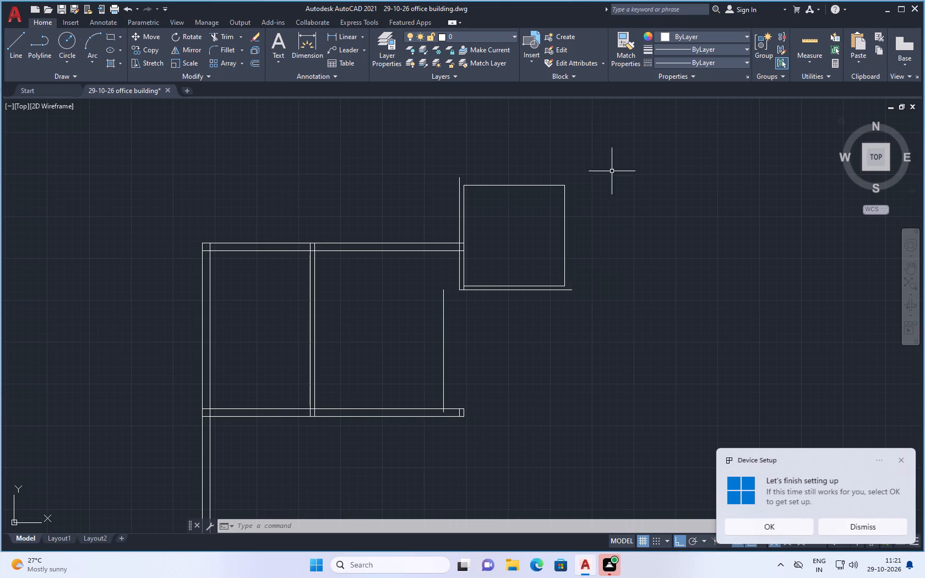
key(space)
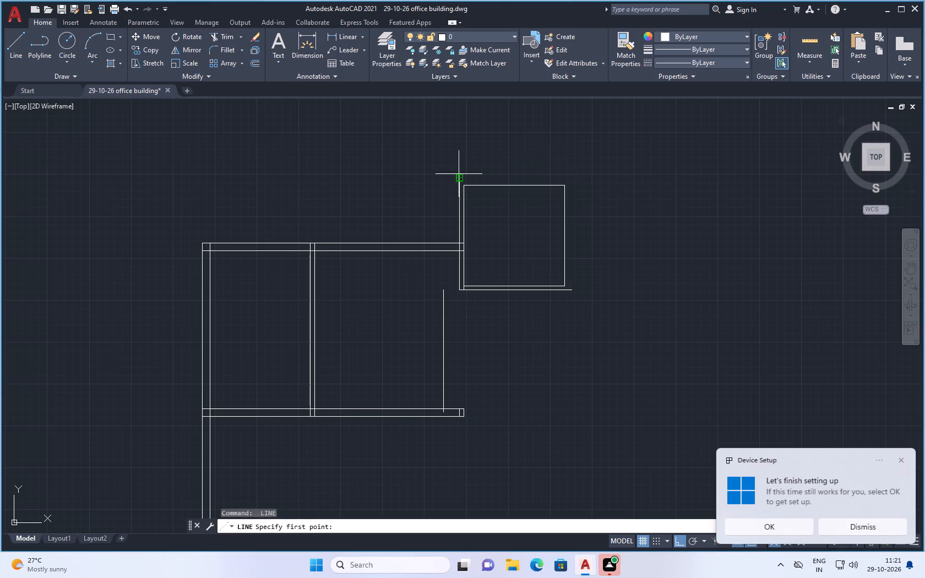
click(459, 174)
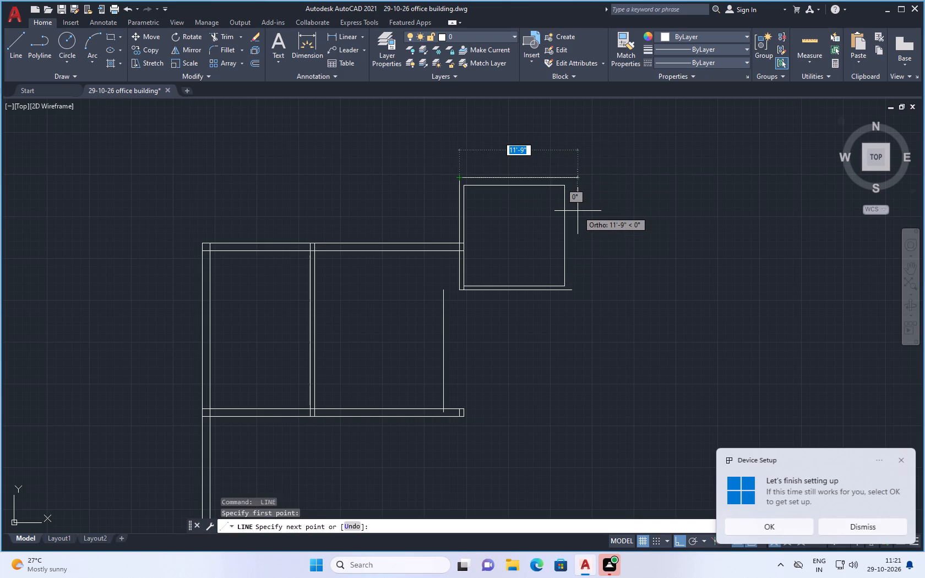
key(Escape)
Offset the square room's inner top and right lines outward by 9".
key(o)
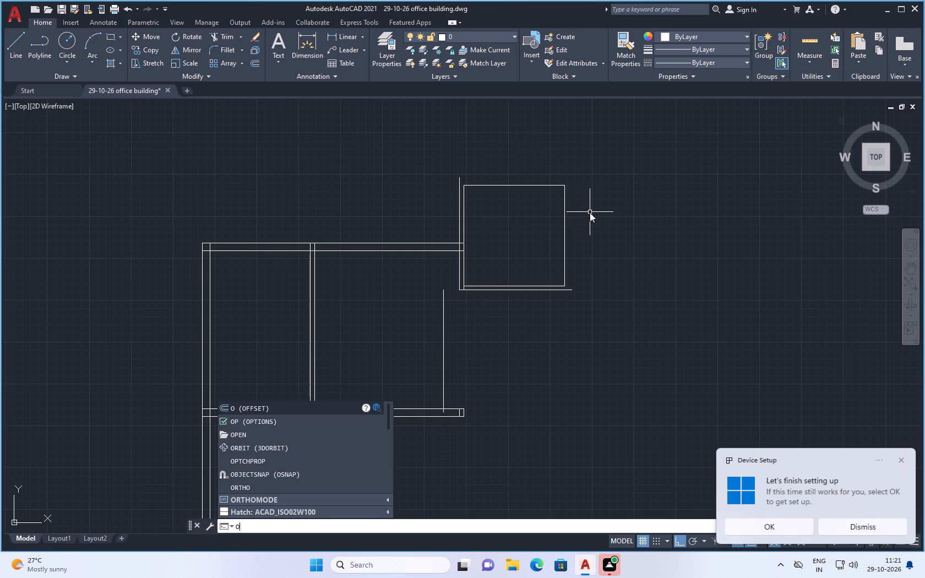
click(296, 405)
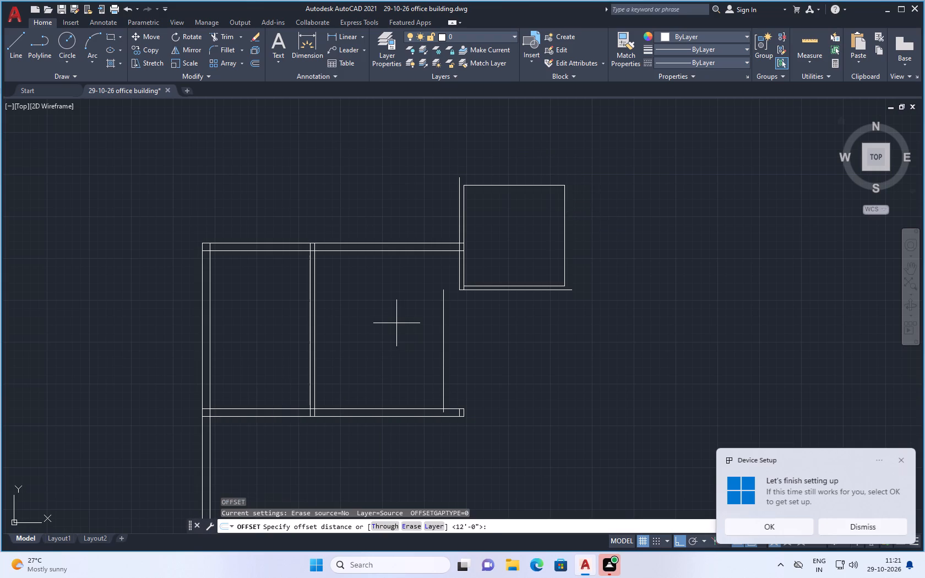
text(9")
key(Return)
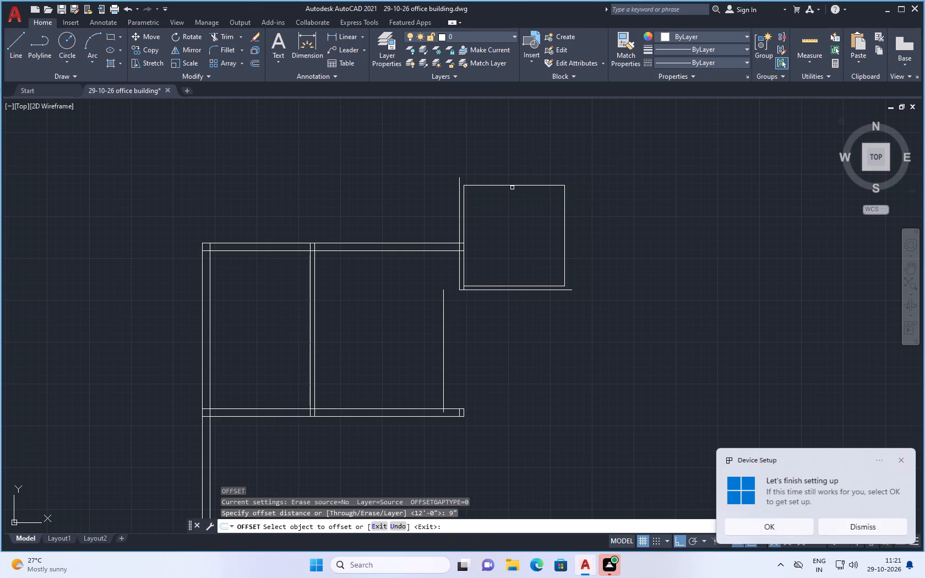
click(515, 184)
click(525, 135)
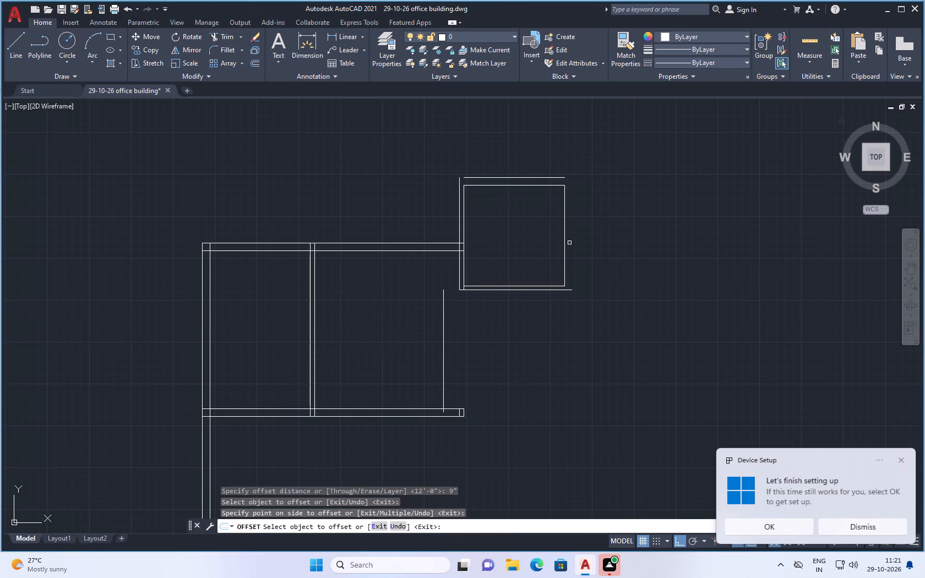
click(564, 236)
click(604, 230)
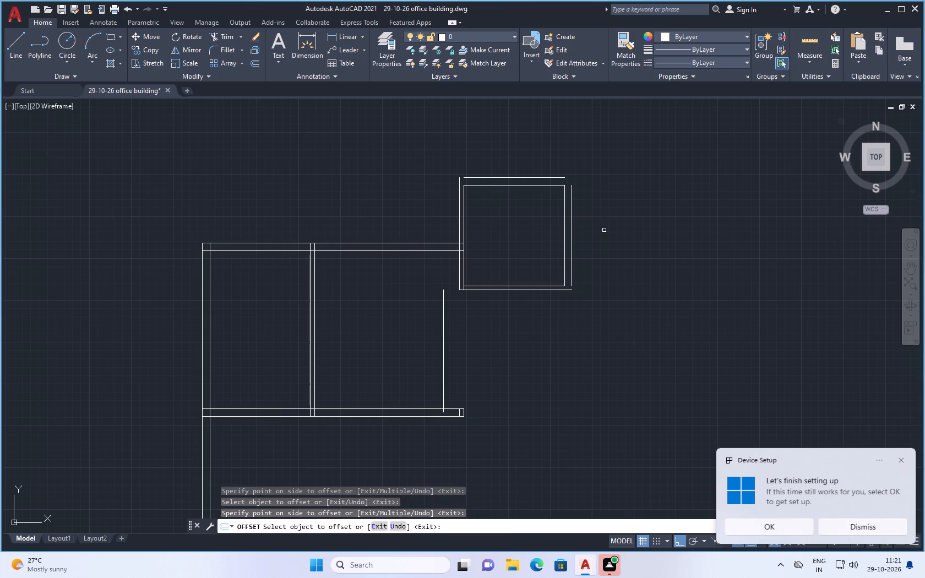
key(Escape)
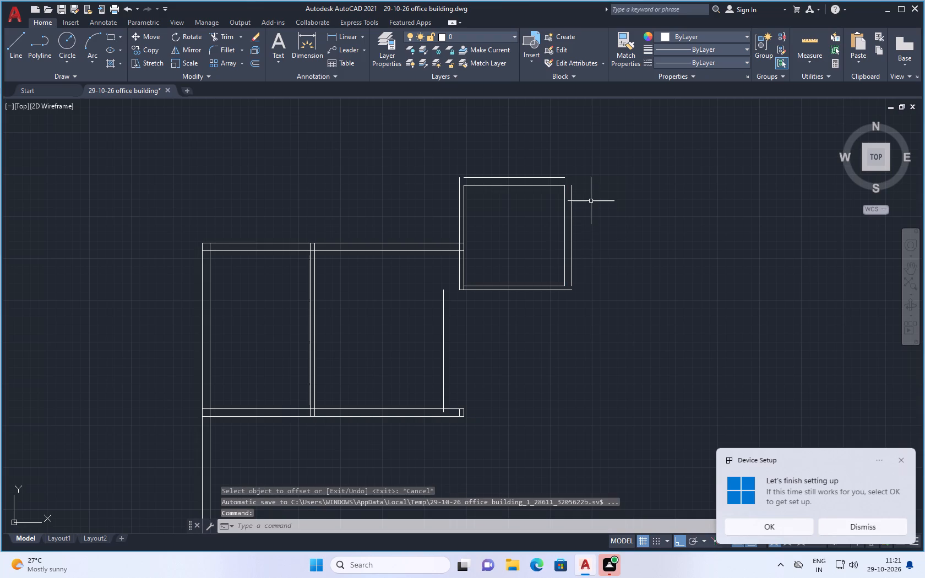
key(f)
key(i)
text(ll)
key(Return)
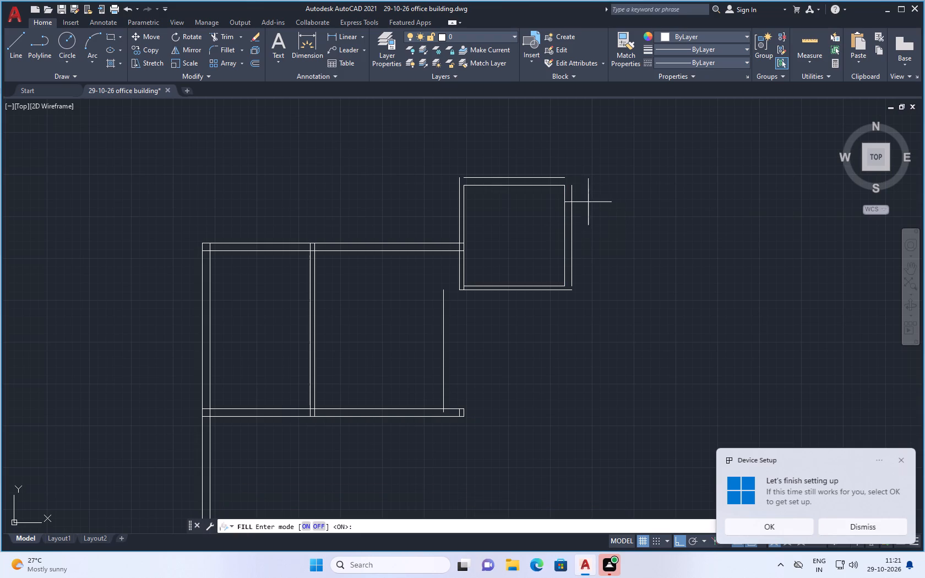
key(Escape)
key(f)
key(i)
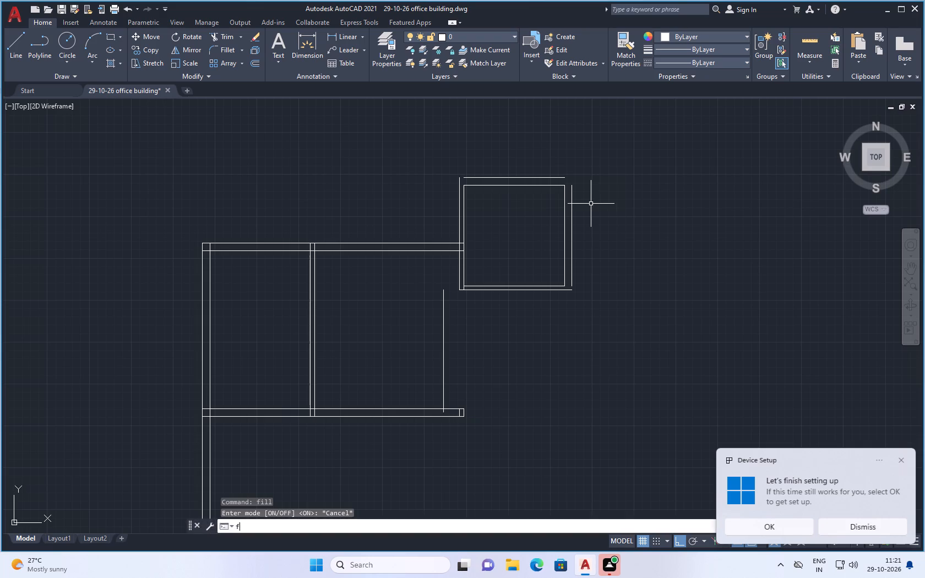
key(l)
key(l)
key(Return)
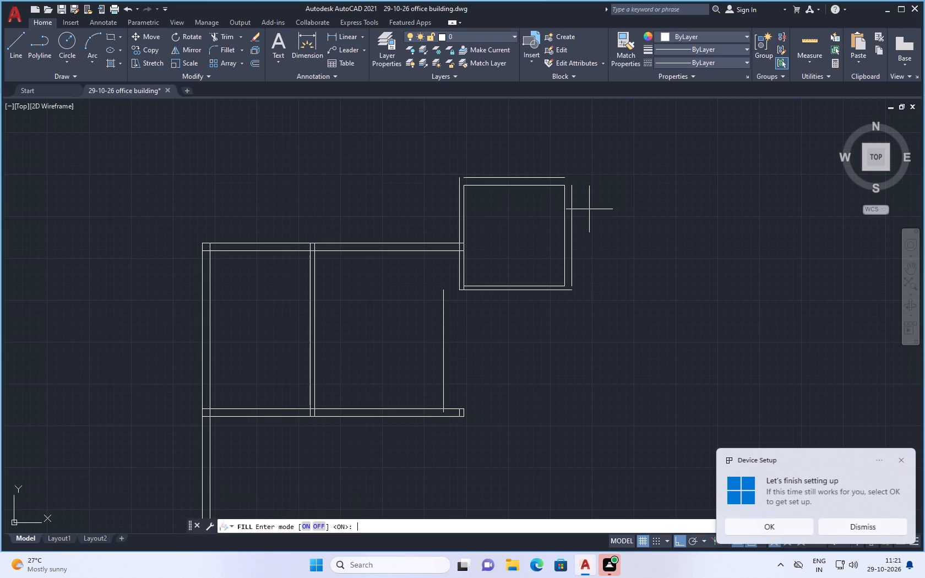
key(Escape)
Fillet the outer wall lines at the square room's top right and top left corners to close them.
text(fi)
click(258, 430)
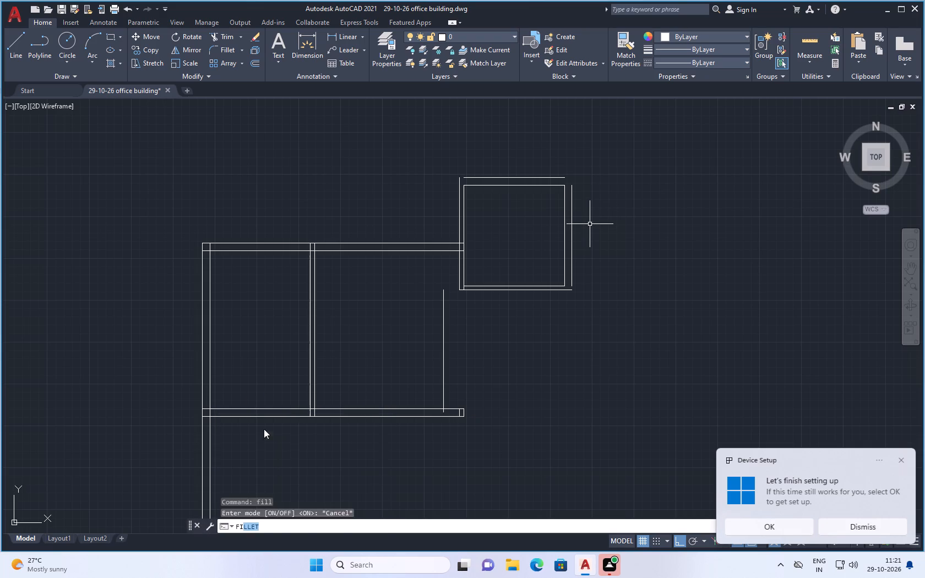
click(561, 177)
click(573, 193)
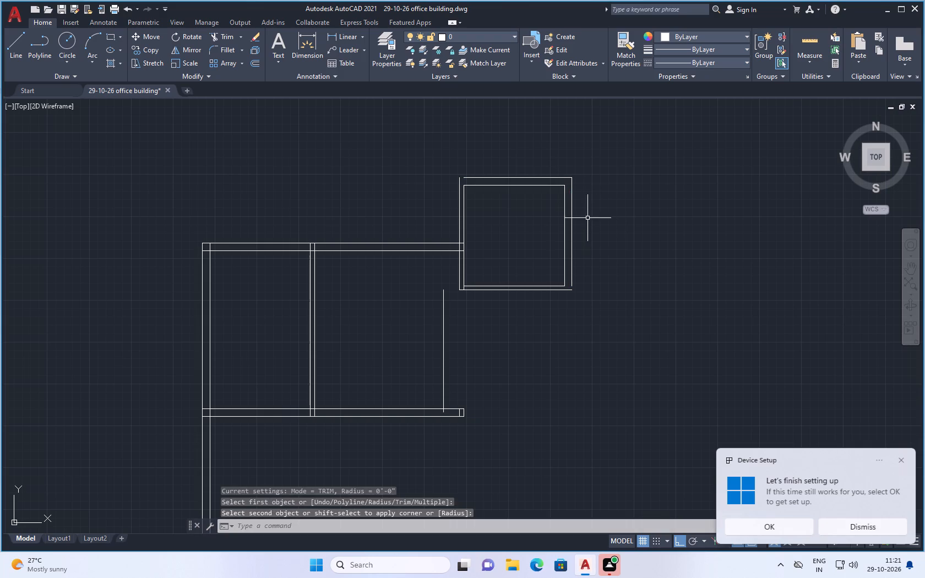
key(space)
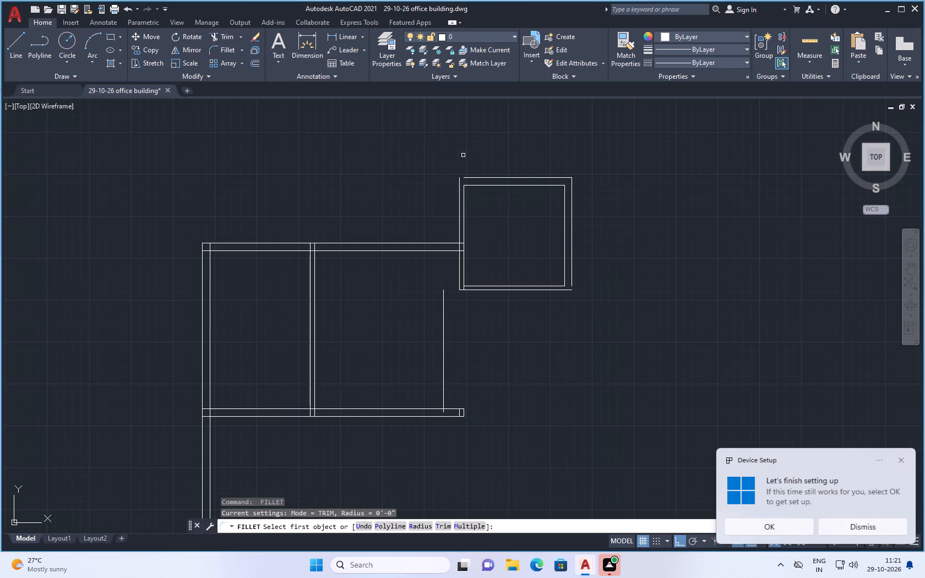
click(479, 178)
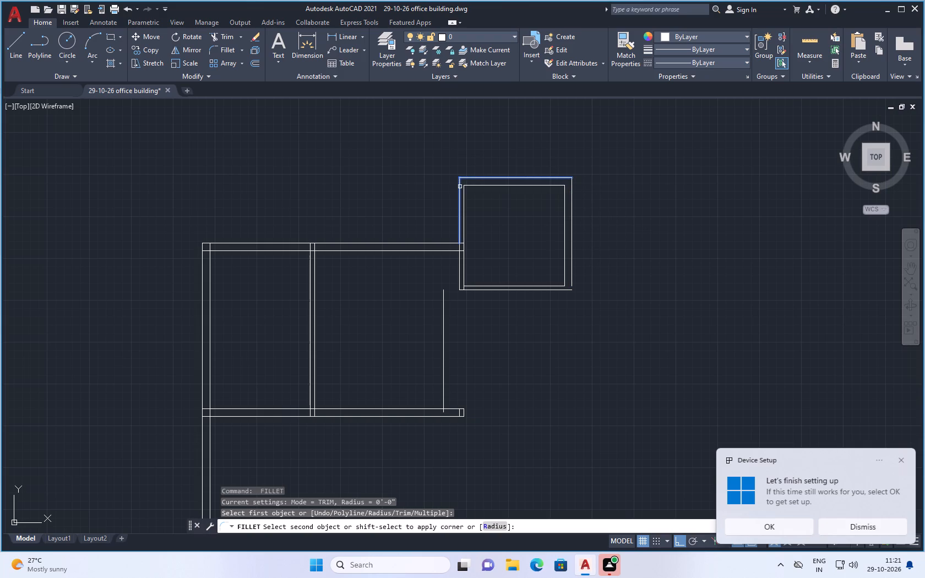
click(460, 187)
key(Escape)
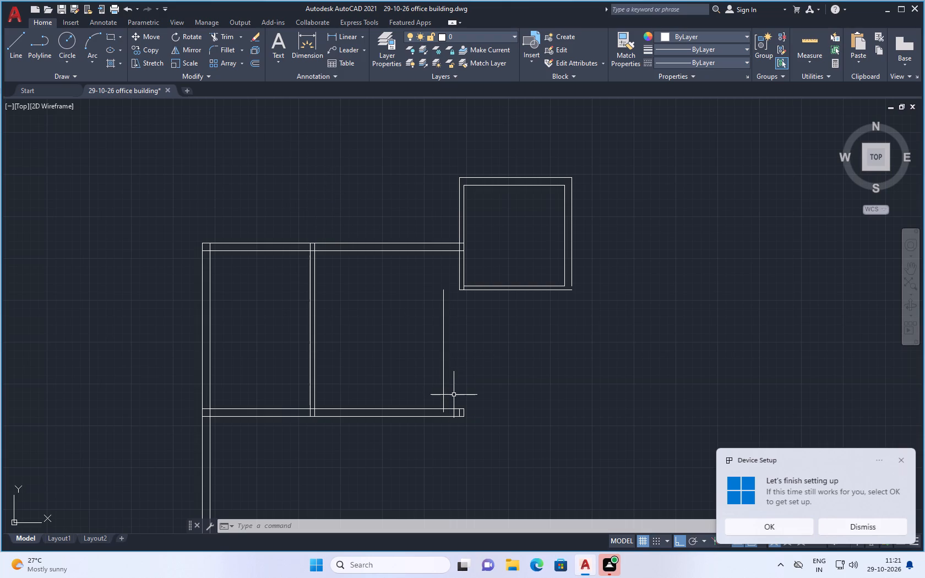
Delete the lower line of the wall beneath the 15'9" deep rooms and the inner short vertical line at its right end.
scroll(454, 394, up, 1)
scroll(320, 347, down, 2)
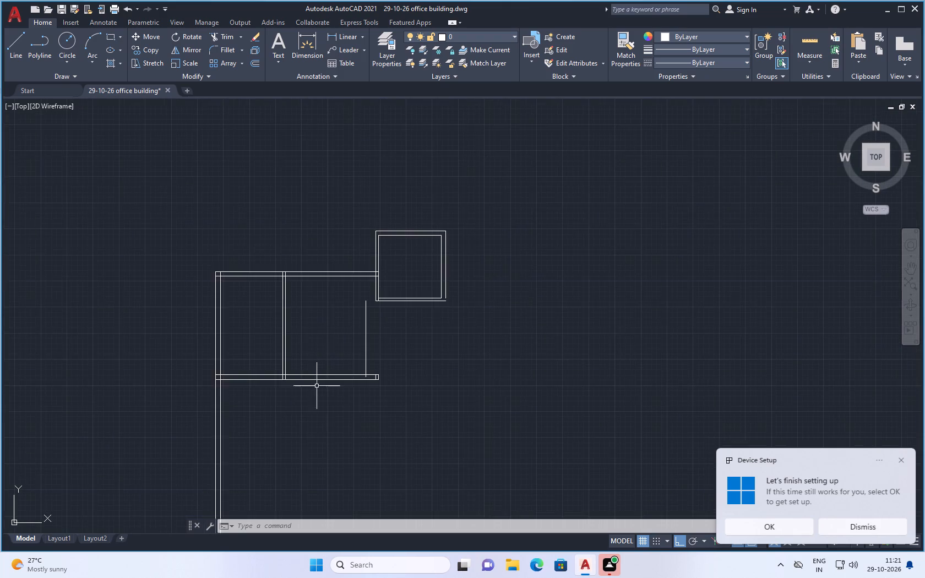
scroll(324, 398, up, 2)
click(319, 353)
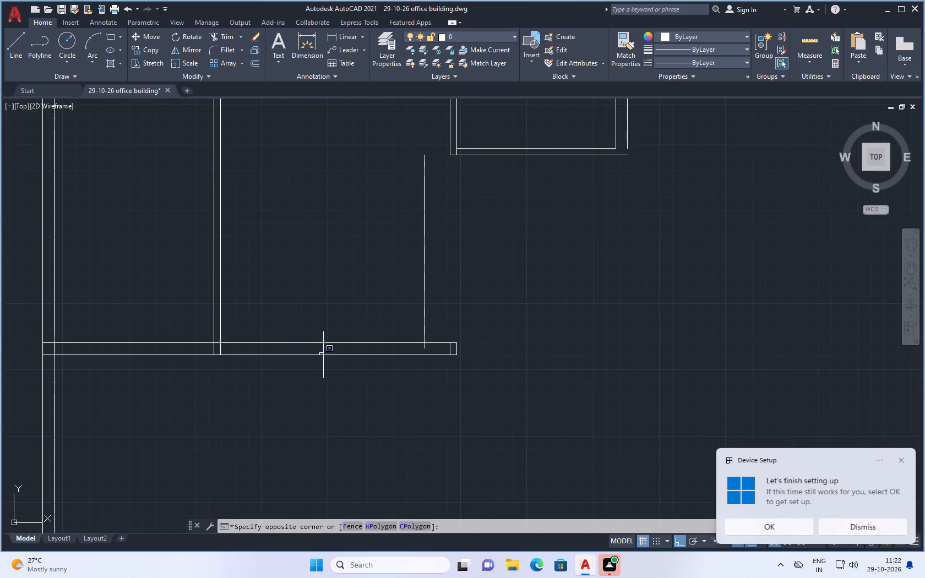
click(323, 355)
click(338, 357)
key(Delete)
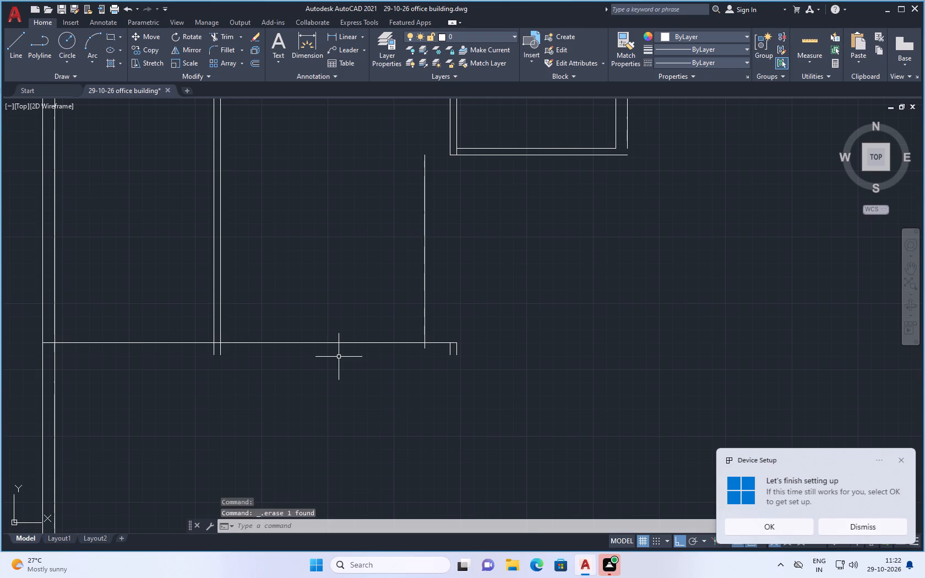
click(450, 351)
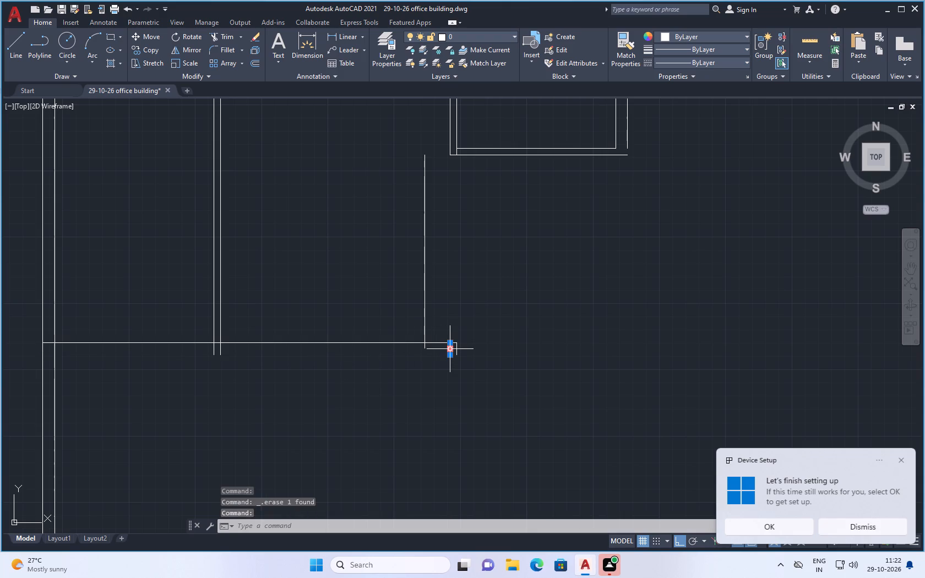
key(Delete)
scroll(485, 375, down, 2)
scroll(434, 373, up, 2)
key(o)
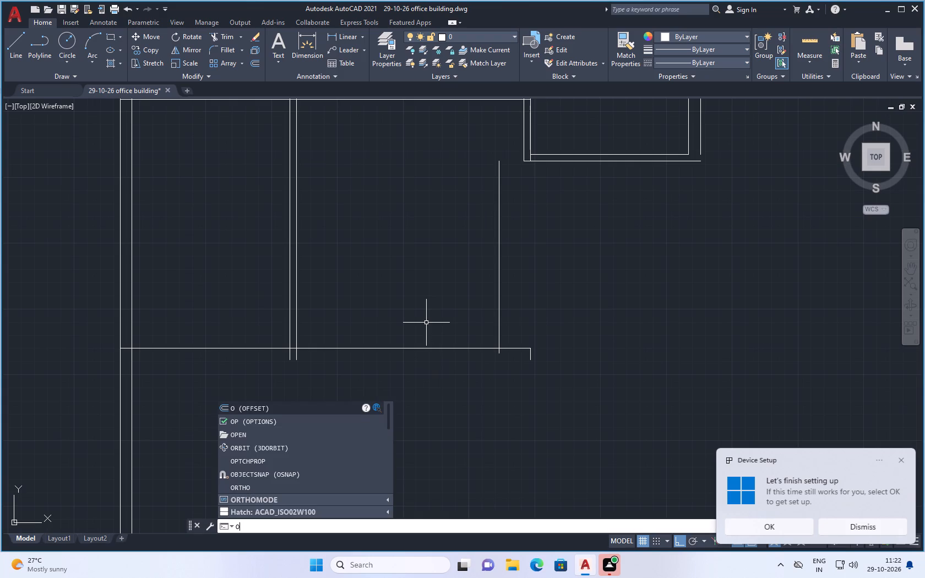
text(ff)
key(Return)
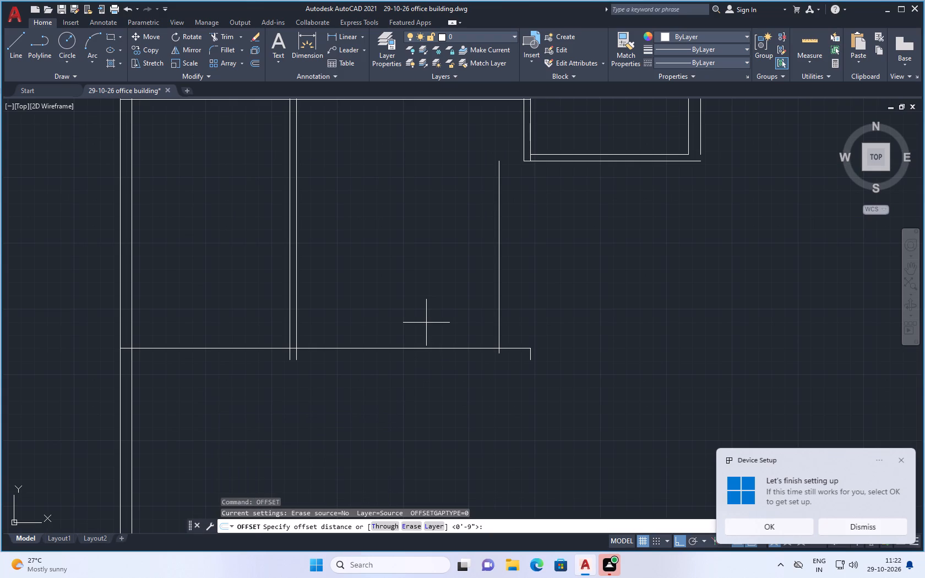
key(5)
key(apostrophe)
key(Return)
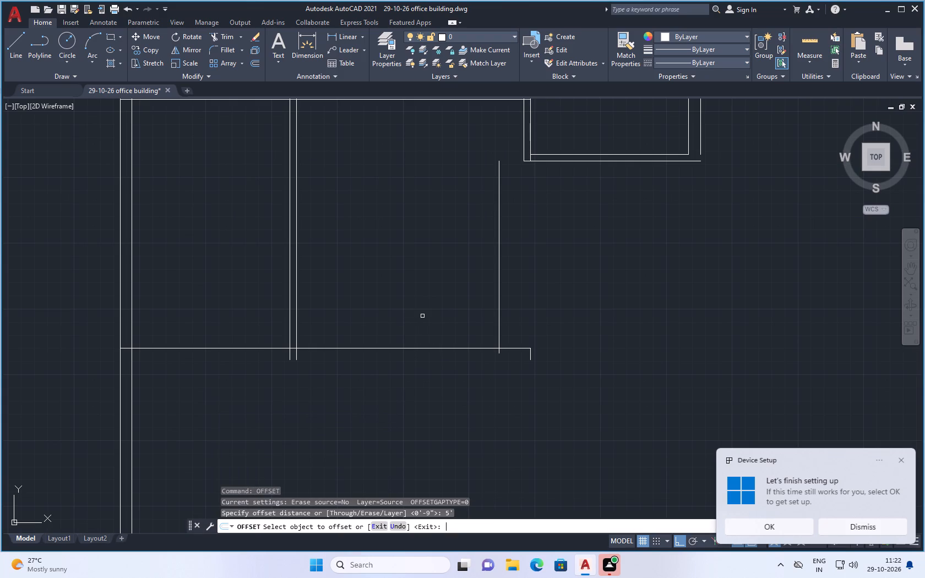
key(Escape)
Offset the remaining horizontal line beneath the 15'9" deep rooms downward by 5".
key(space)
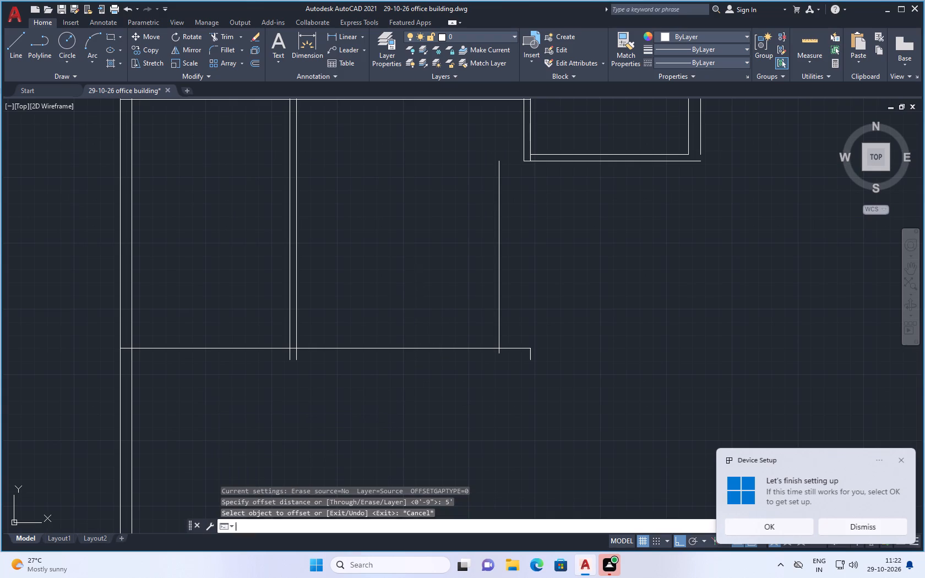
key(5)
key(shift+quotedbl)
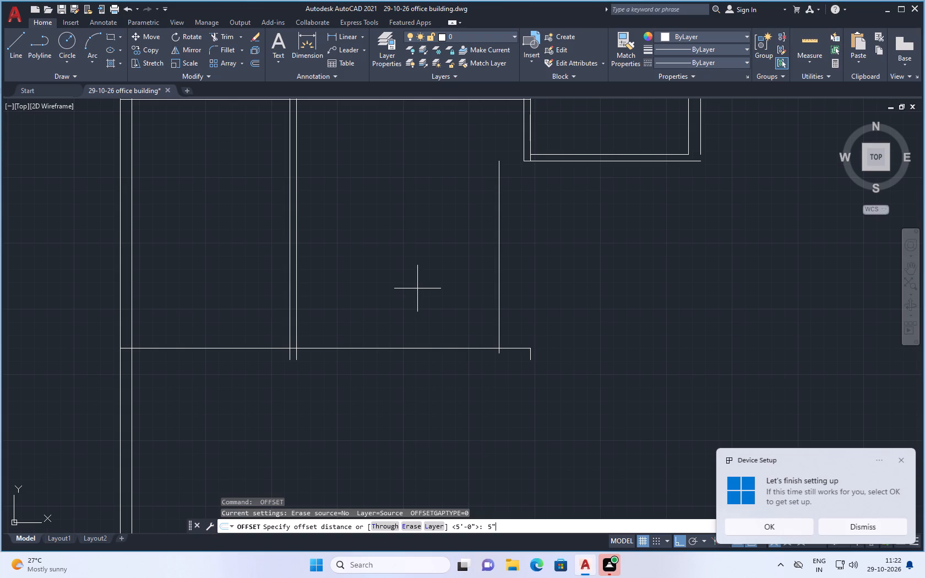
key(Return)
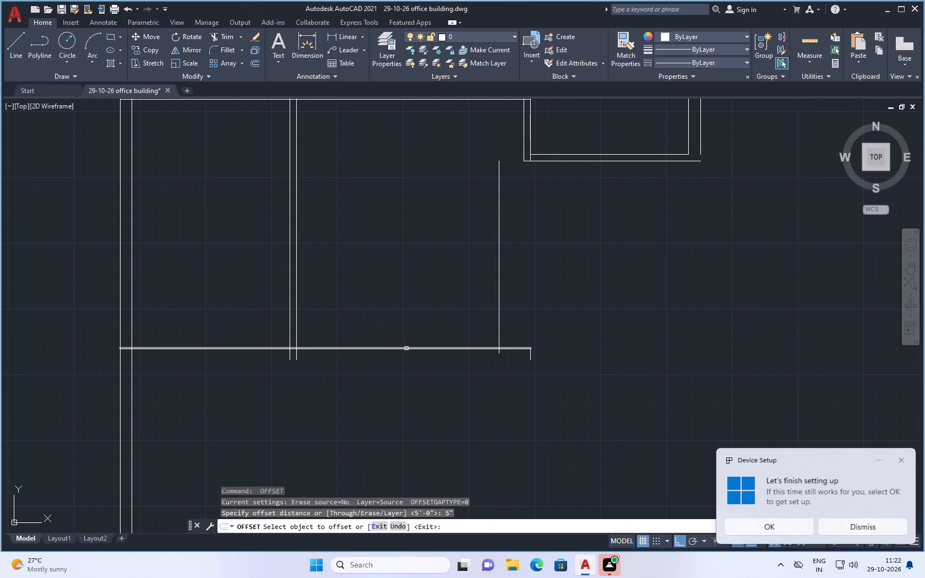
click(406, 348)
click(409, 370)
key(Escape)
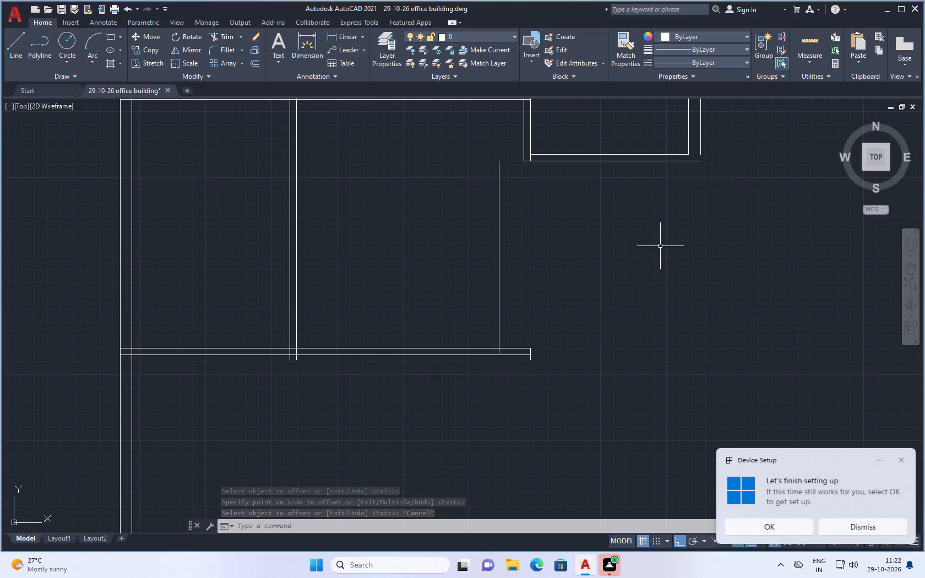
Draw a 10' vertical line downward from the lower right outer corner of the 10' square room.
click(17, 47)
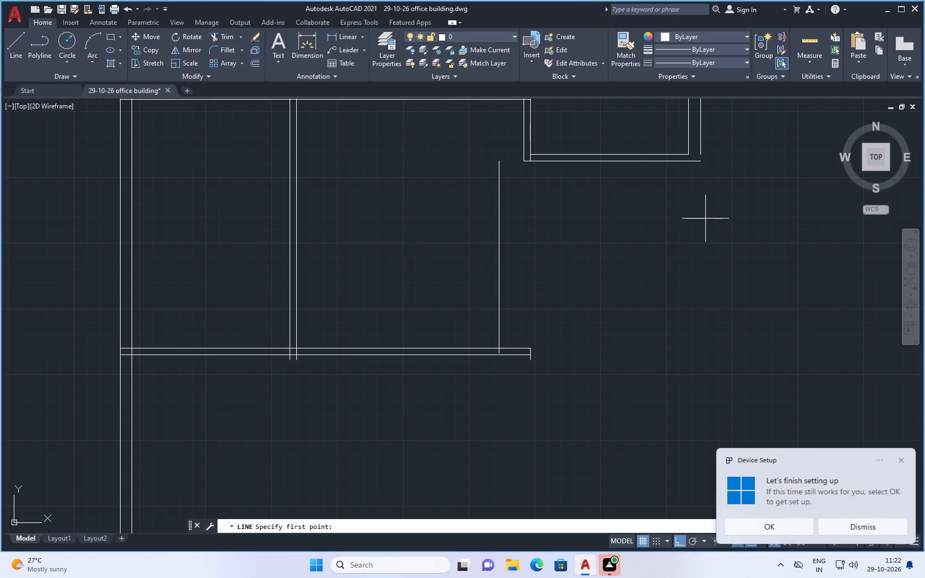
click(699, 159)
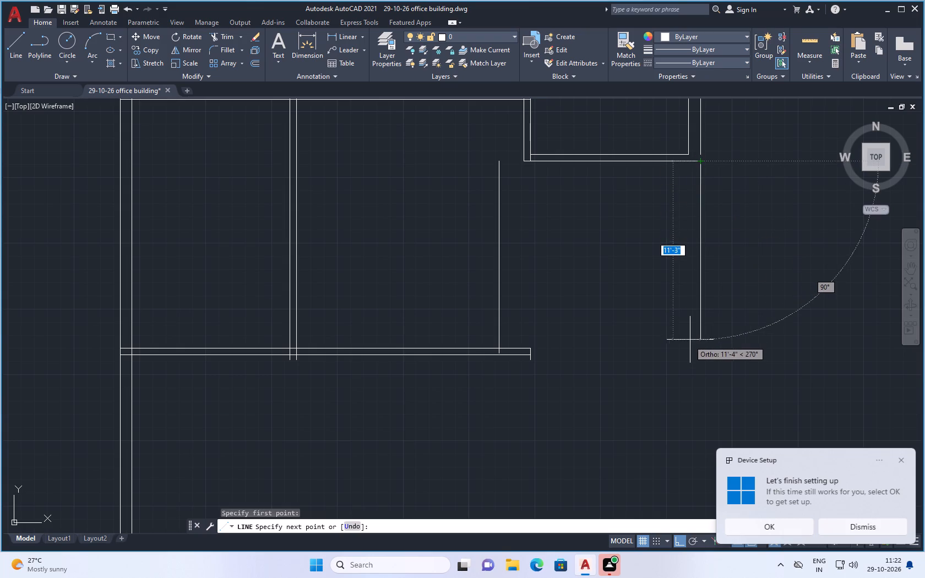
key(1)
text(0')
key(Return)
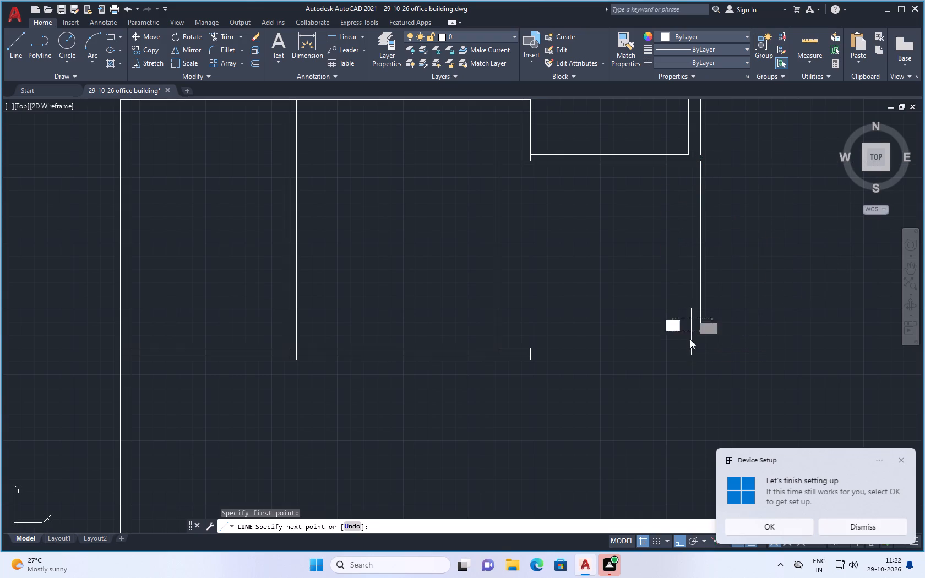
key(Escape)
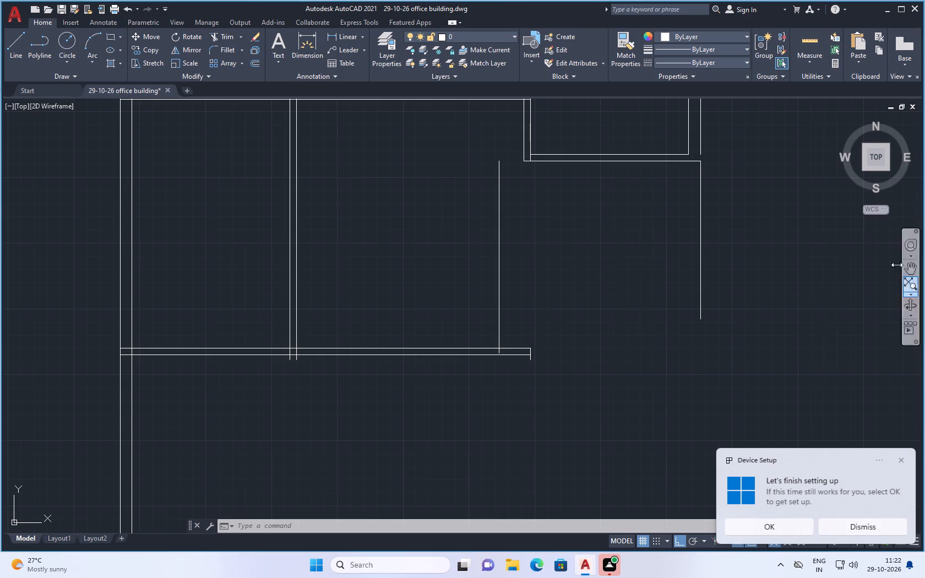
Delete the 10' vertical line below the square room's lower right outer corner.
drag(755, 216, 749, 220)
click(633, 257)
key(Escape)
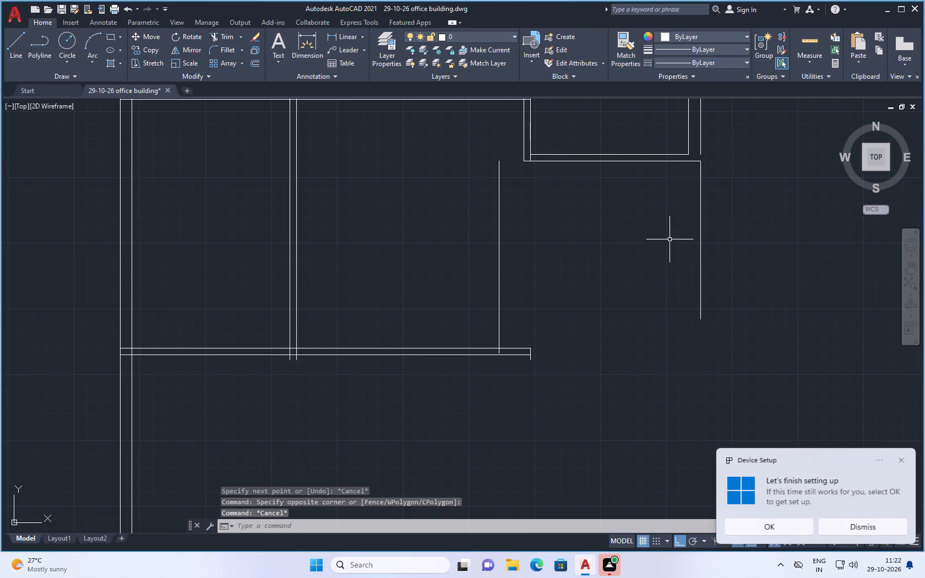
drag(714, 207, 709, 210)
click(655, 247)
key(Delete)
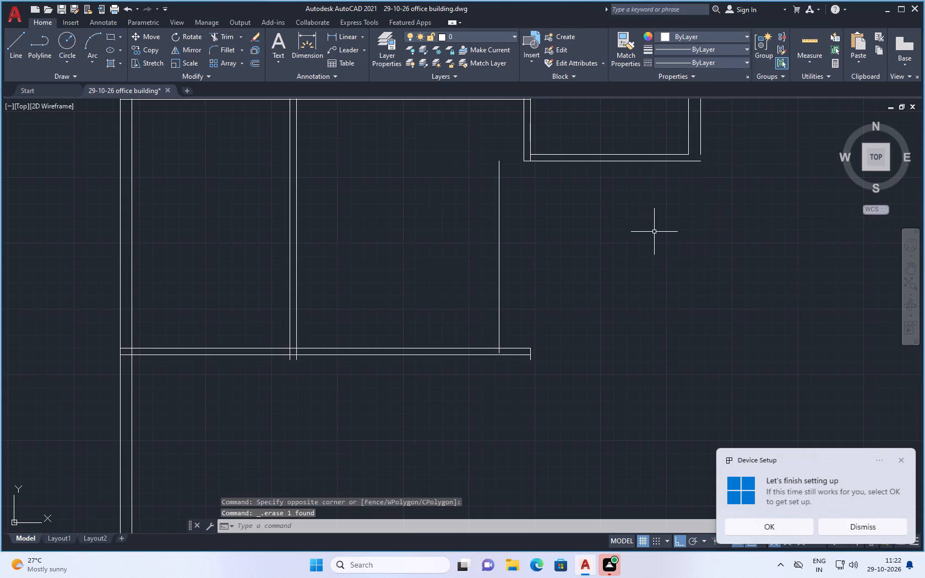
Fillet the square room's outer right and bottom wall lines with zero radius to close the lower right corner.
key(f)
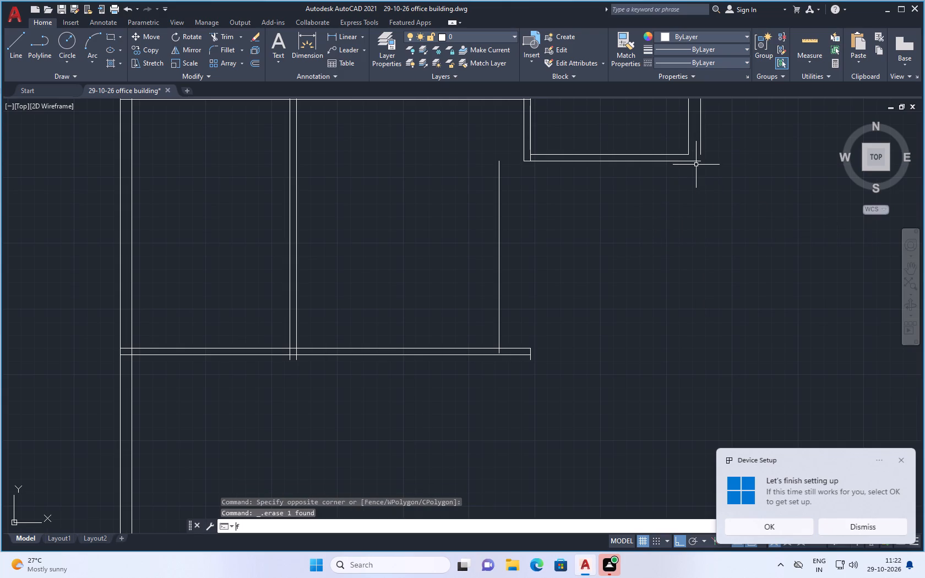
key(i)
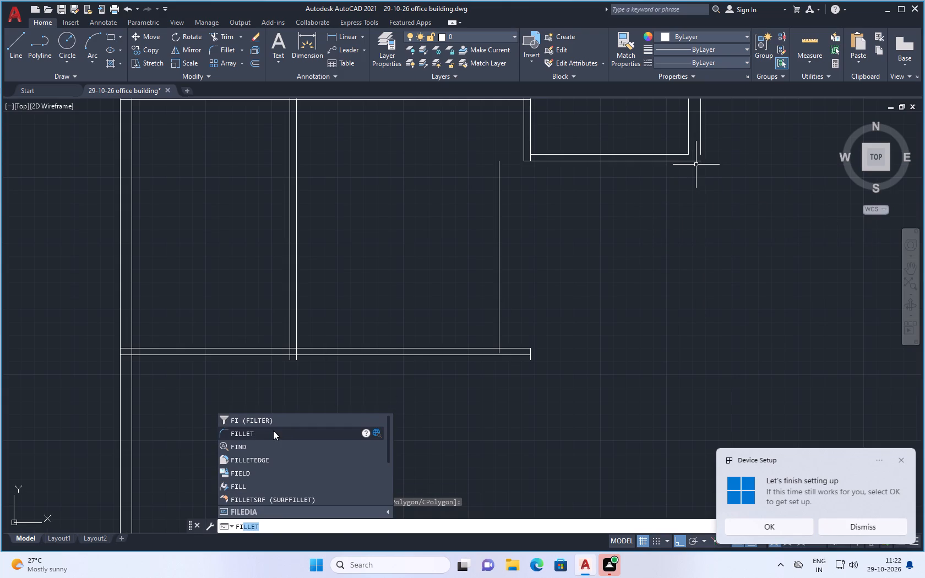
click(274, 430)
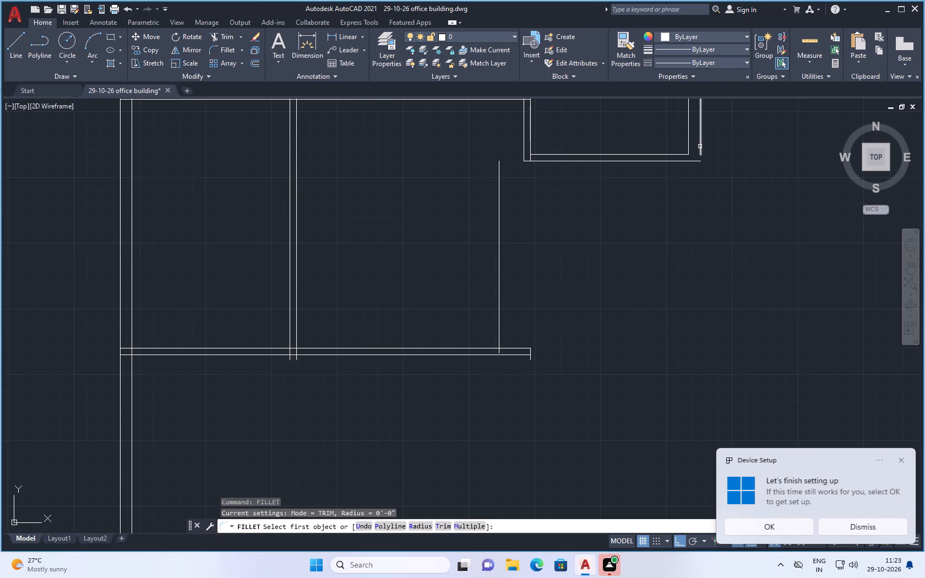
click(700, 146)
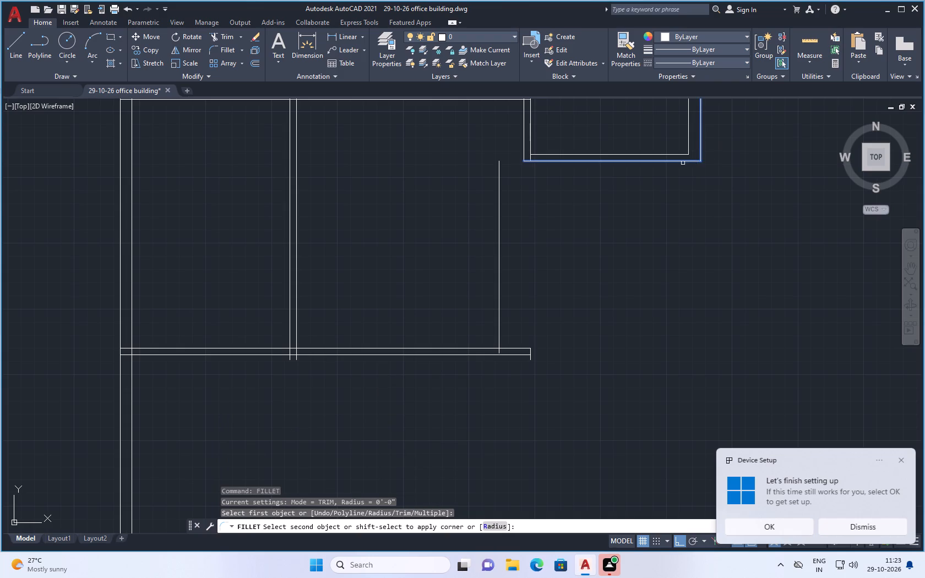
click(697, 162)
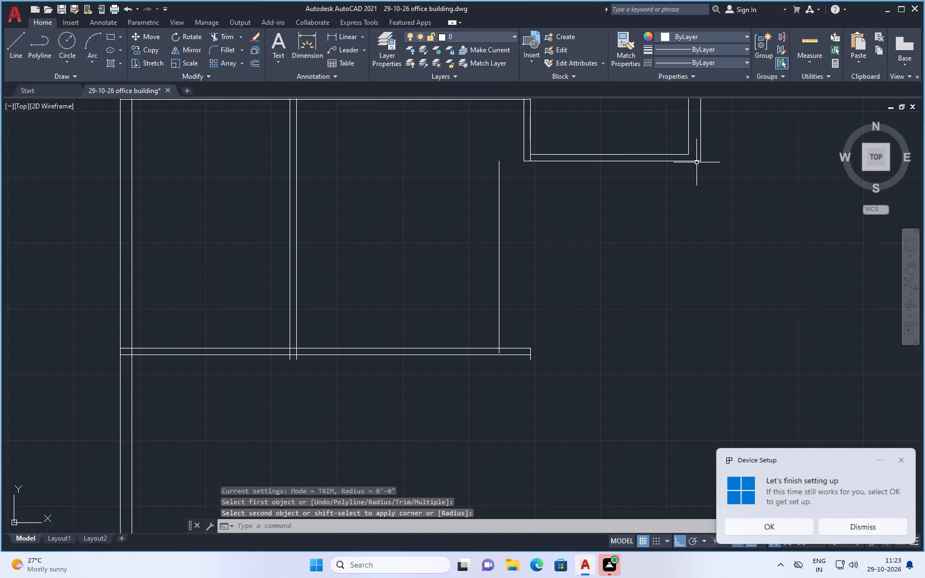
key(Escape)
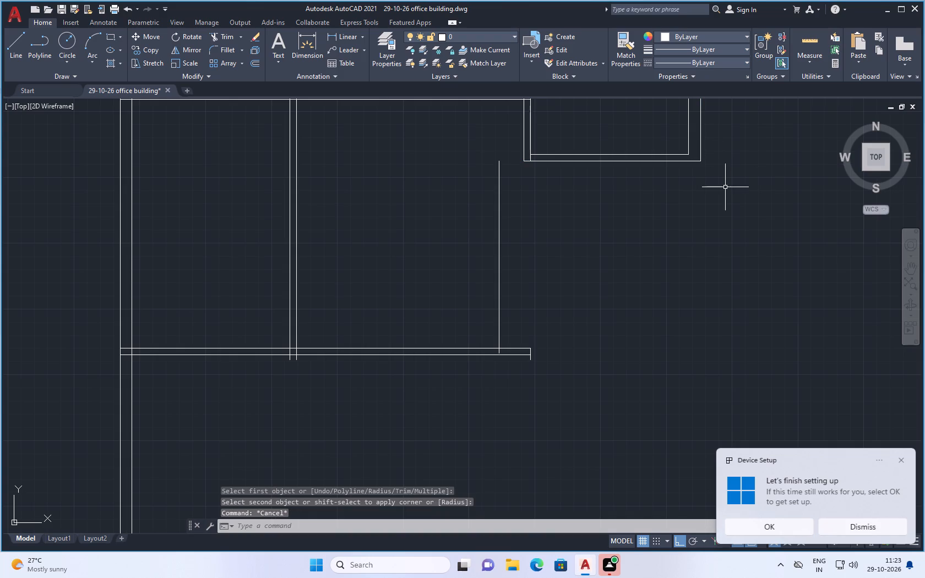
Save the office building drawing.
key(ctrl+s)
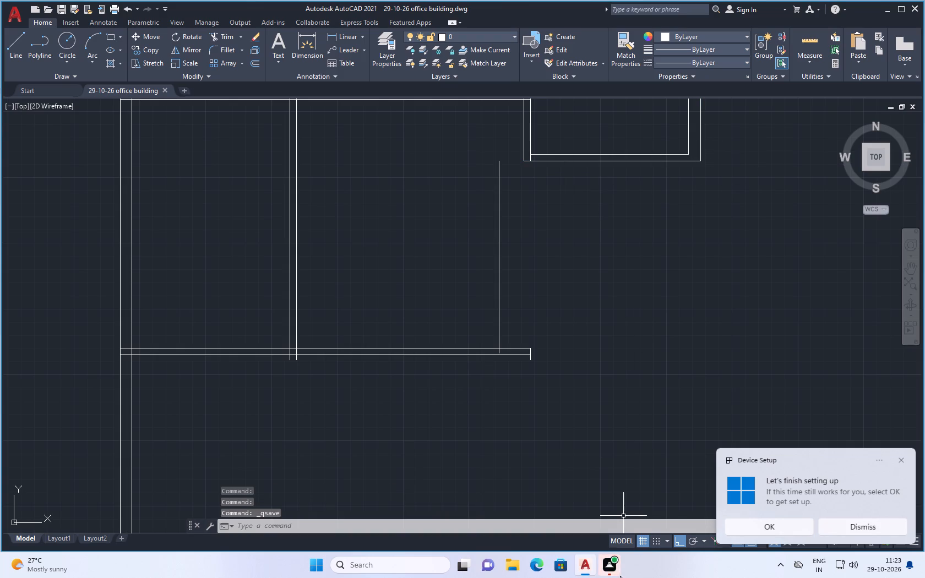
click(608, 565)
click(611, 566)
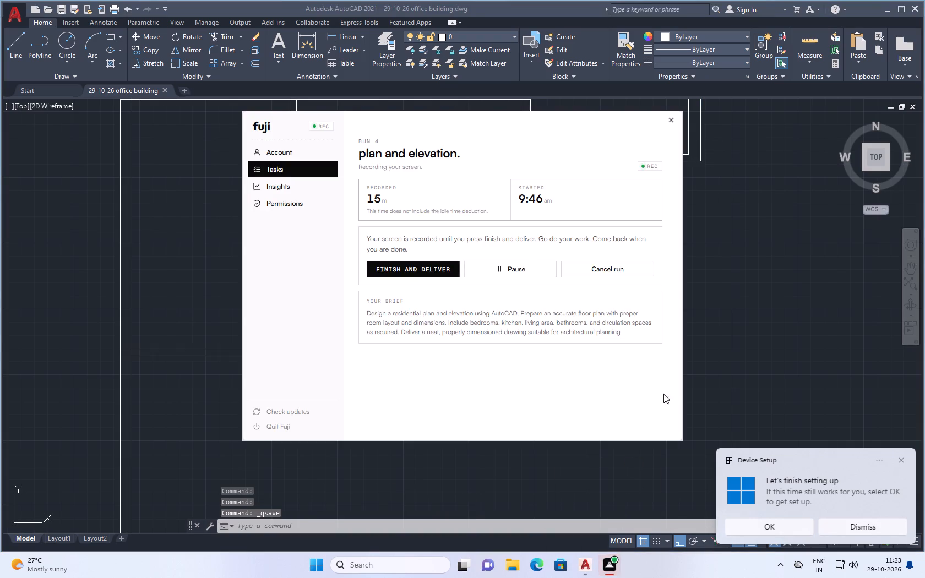
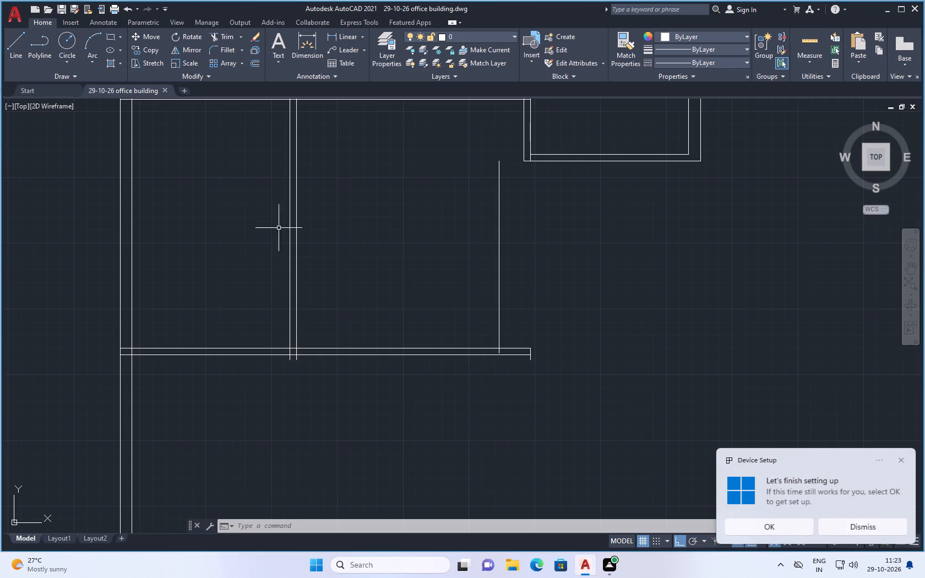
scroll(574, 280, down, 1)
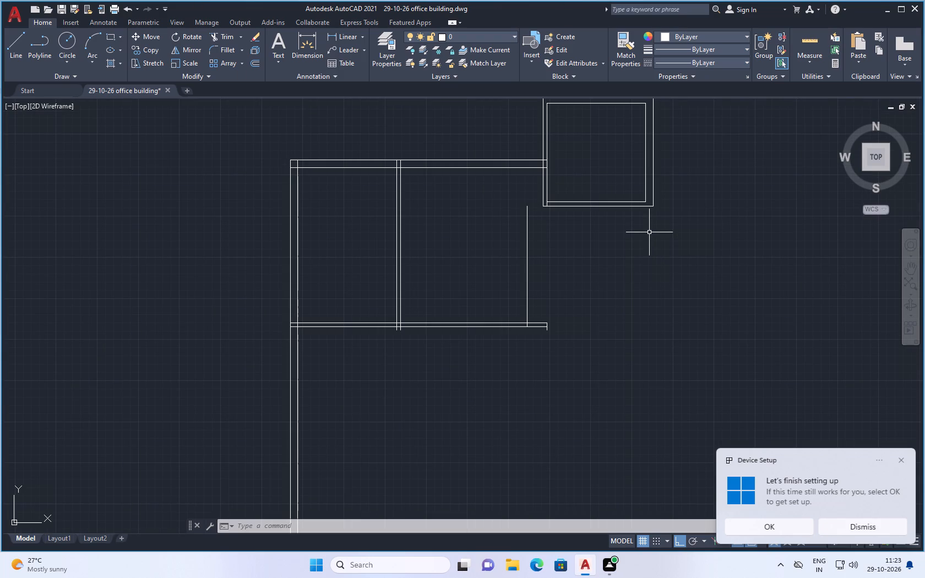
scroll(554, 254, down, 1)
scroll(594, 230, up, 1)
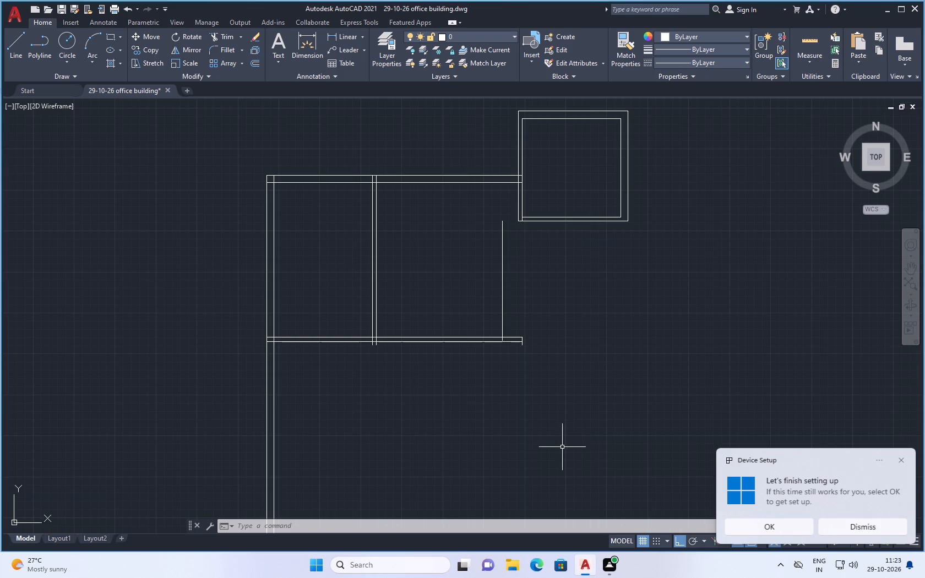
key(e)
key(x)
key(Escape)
Draw a vertical line about 11'-9" long downward from the 10' square room's lower right outer corner.
click(8, 38)
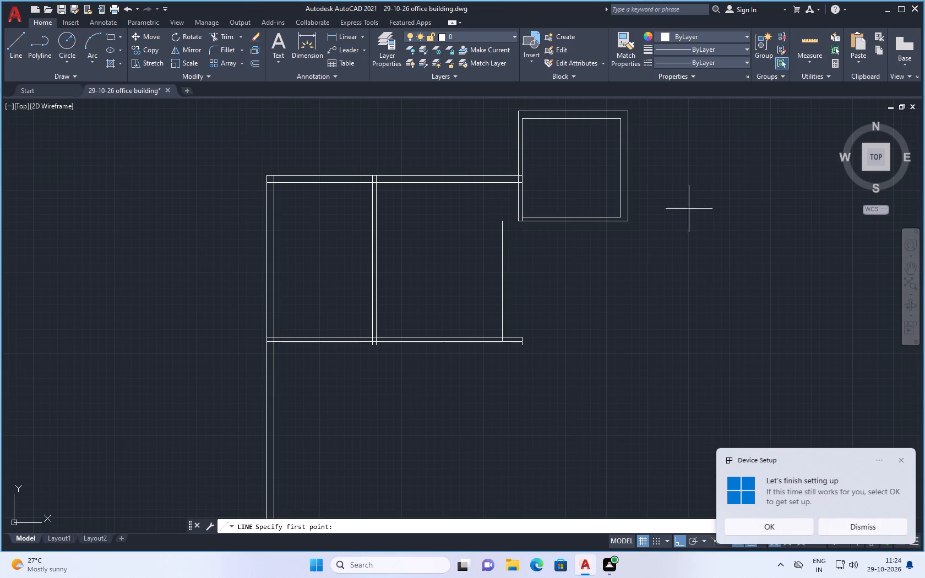
click(627, 221)
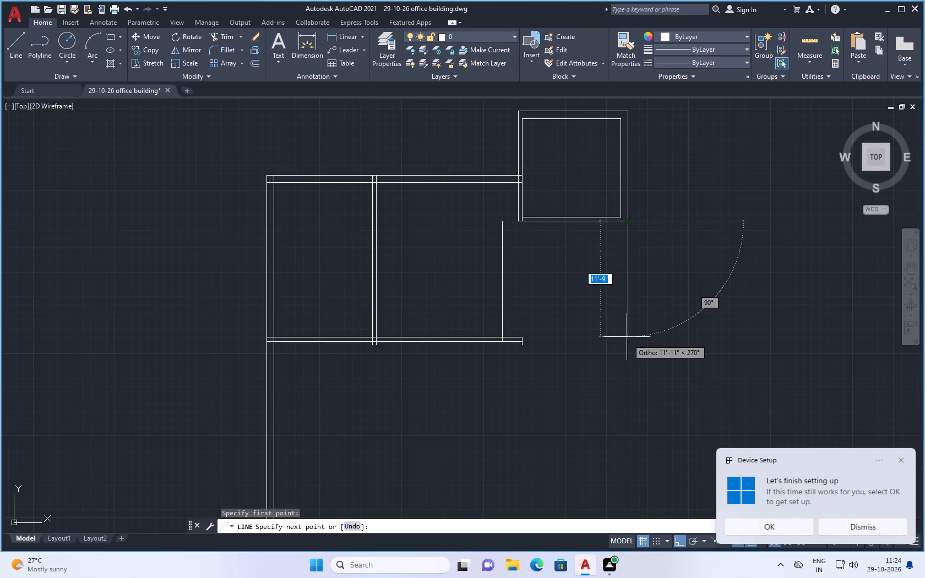
click(627, 337)
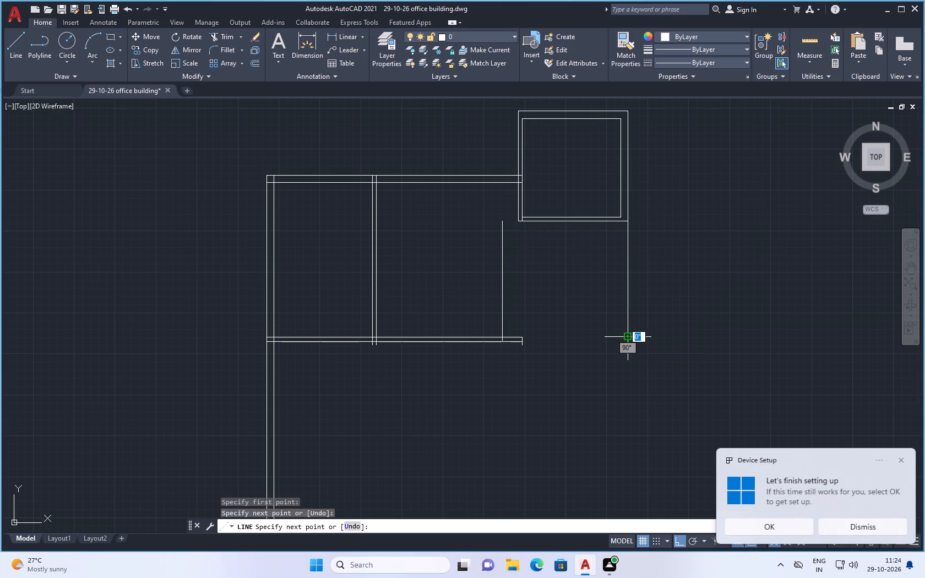
key(space)
Offset the vertical line below the square room's lower right outer corner 9" to the left.
key(o)
key(f)
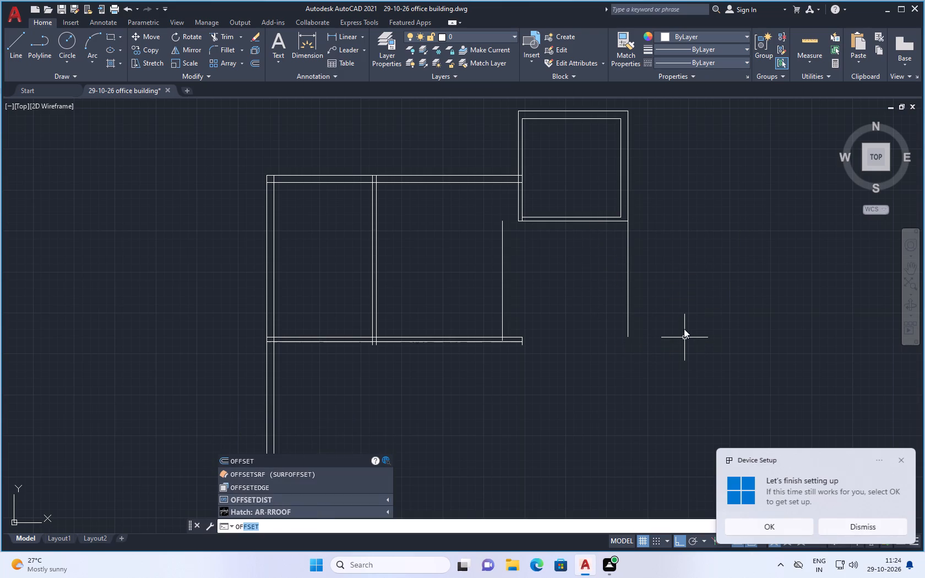
click(282, 456)
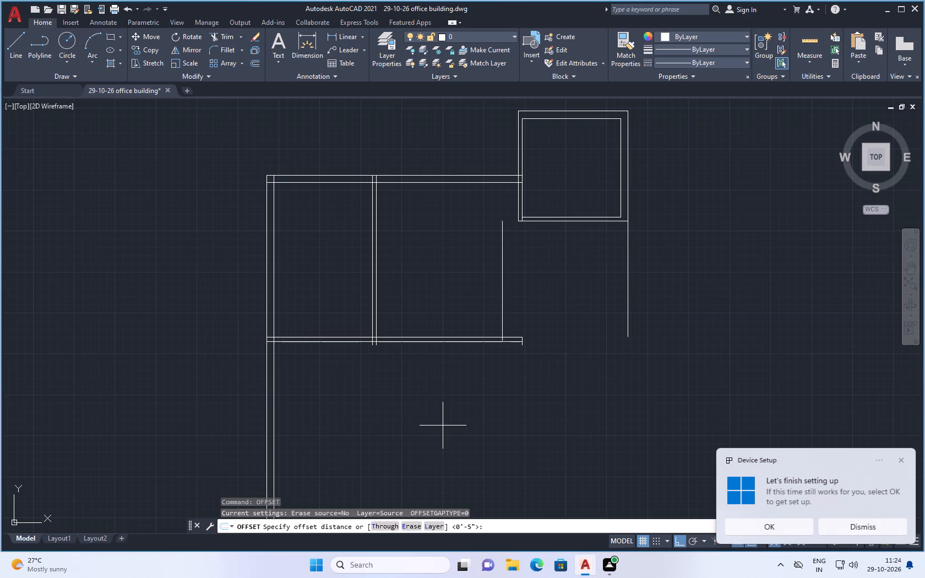
text(9")
key(Return)
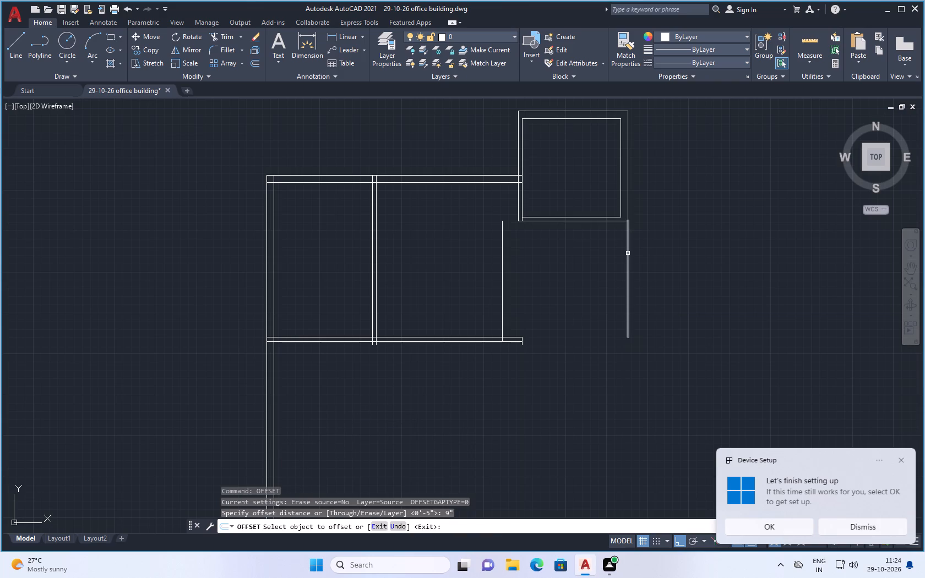
click(628, 253)
click(583, 269)
key(Escape)
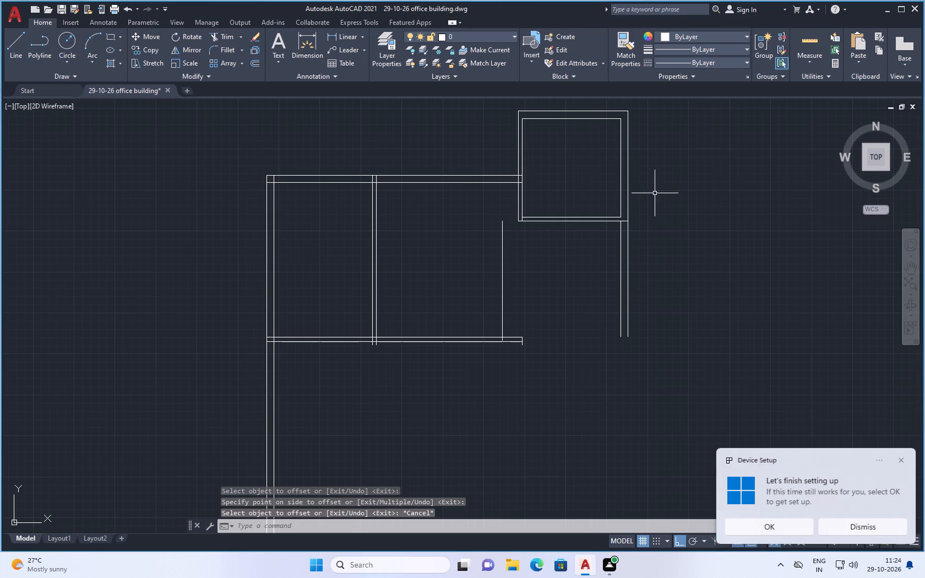
Measure the clear width between the standalone vertical line and the 9" wall below the square room.
click(802, 38)
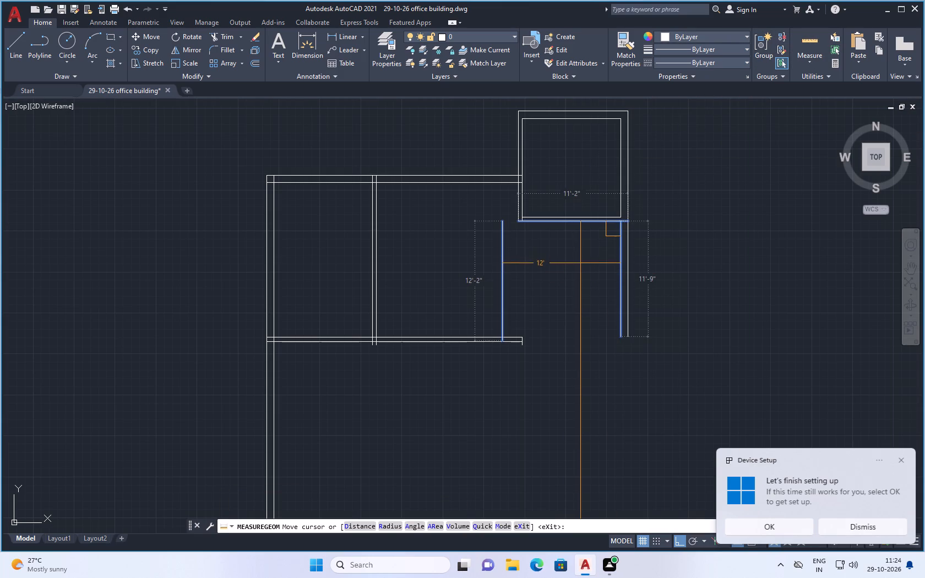
scroll(580, 268, up, 1)
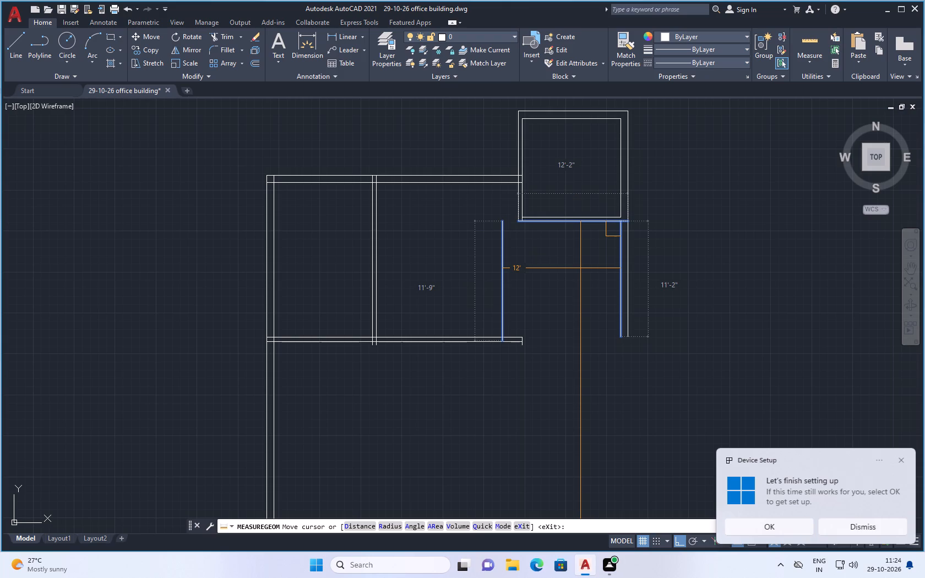
key(Escape)
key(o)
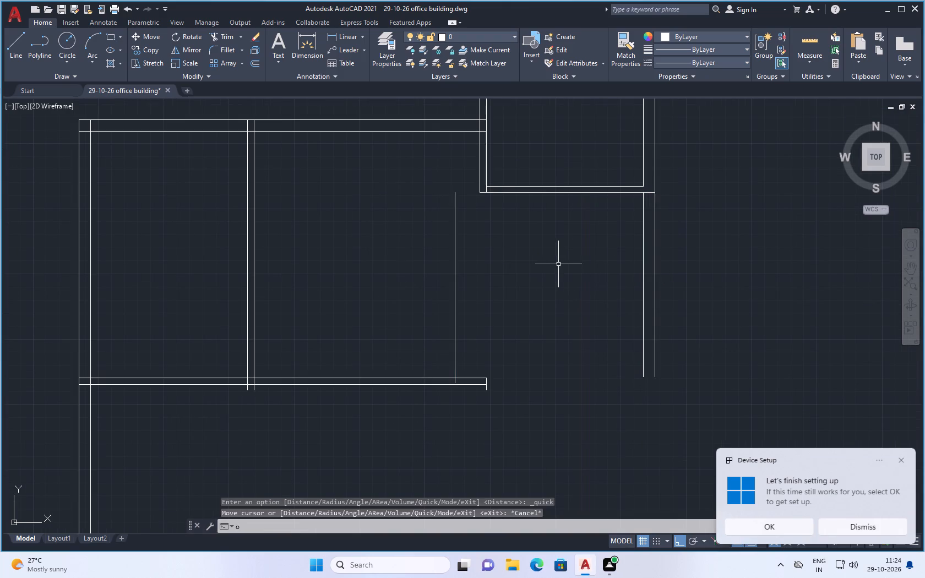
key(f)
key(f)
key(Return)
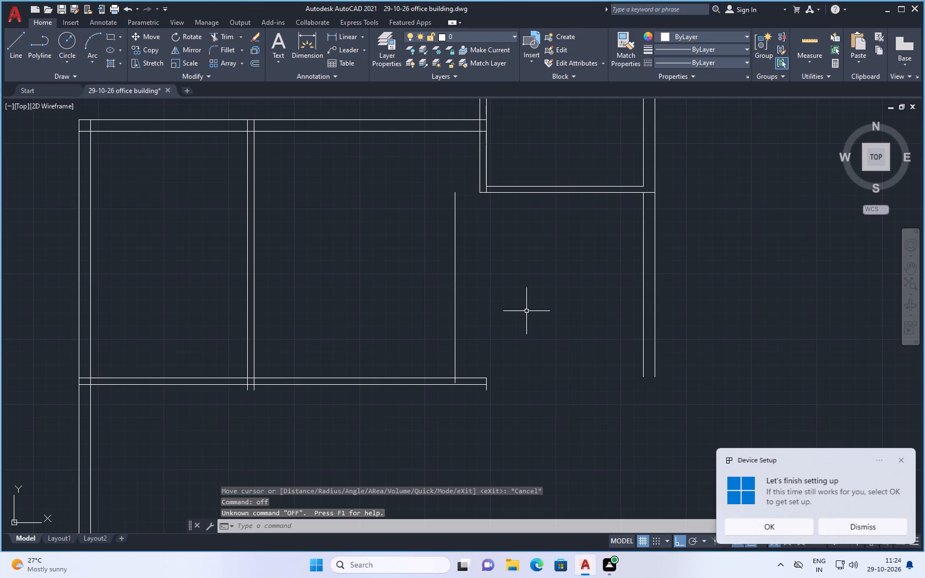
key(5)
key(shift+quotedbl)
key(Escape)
Offset the single vertical line below and left of the square room 5" to the left.
key(o)
key(f)
key(f)
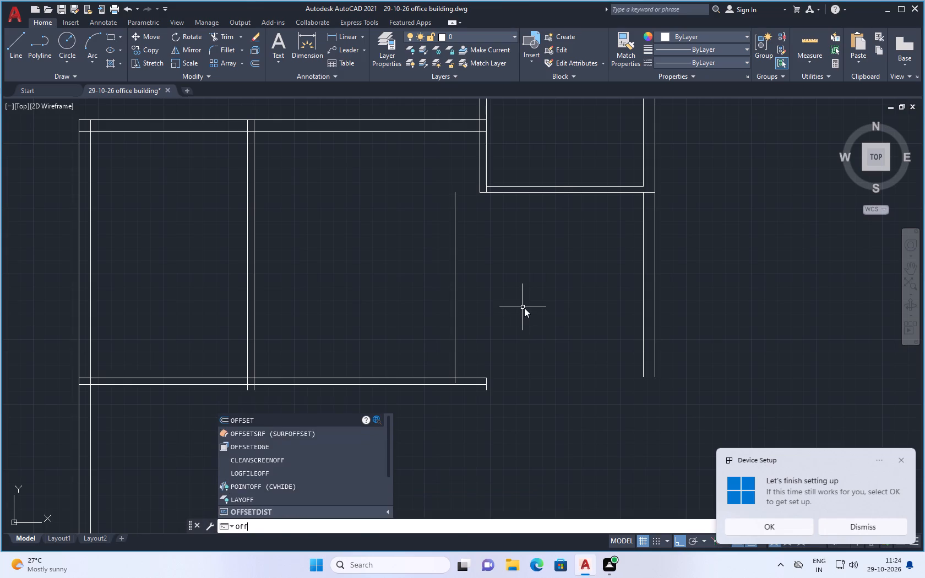
key(Return)
text(5")
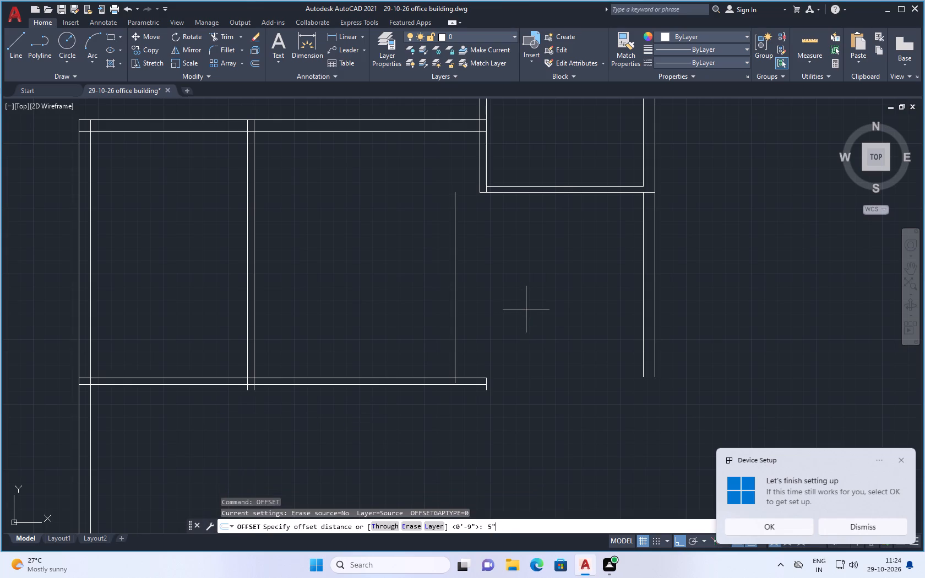
key(Return)
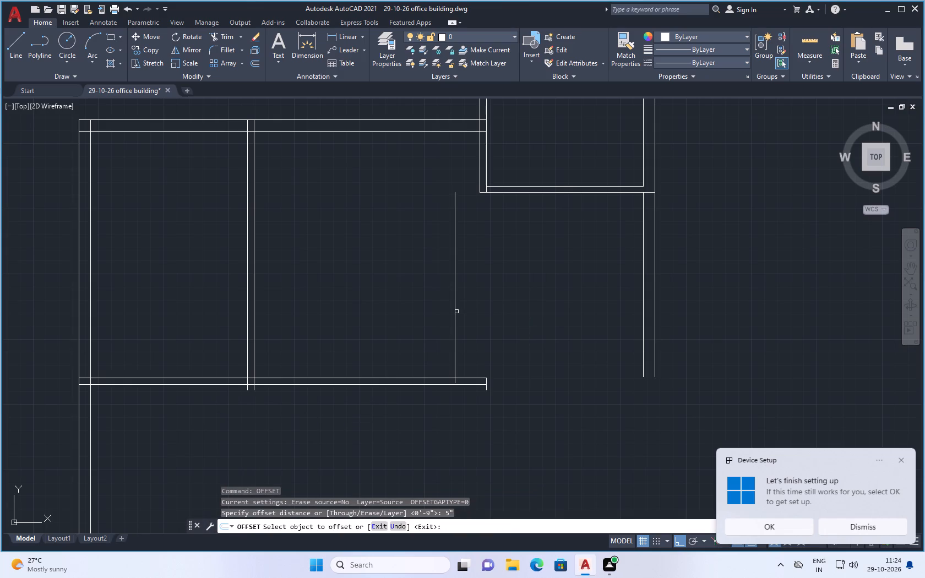
click(455, 314)
click(409, 320)
key(Escape)
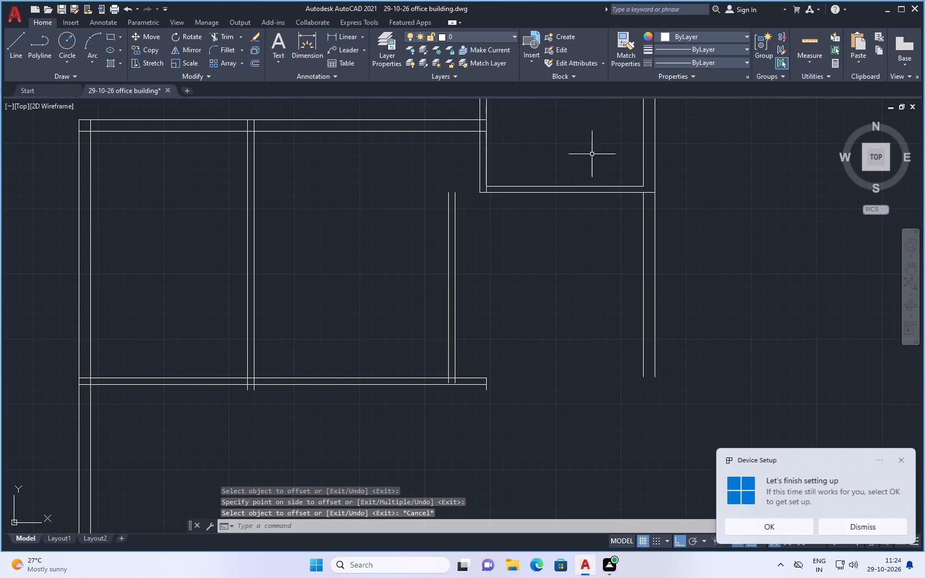
Draw a horizontal line from the square room's lower left outer corner to the top of the 5" wall's right line.
scroll(461, 169, up, 1)
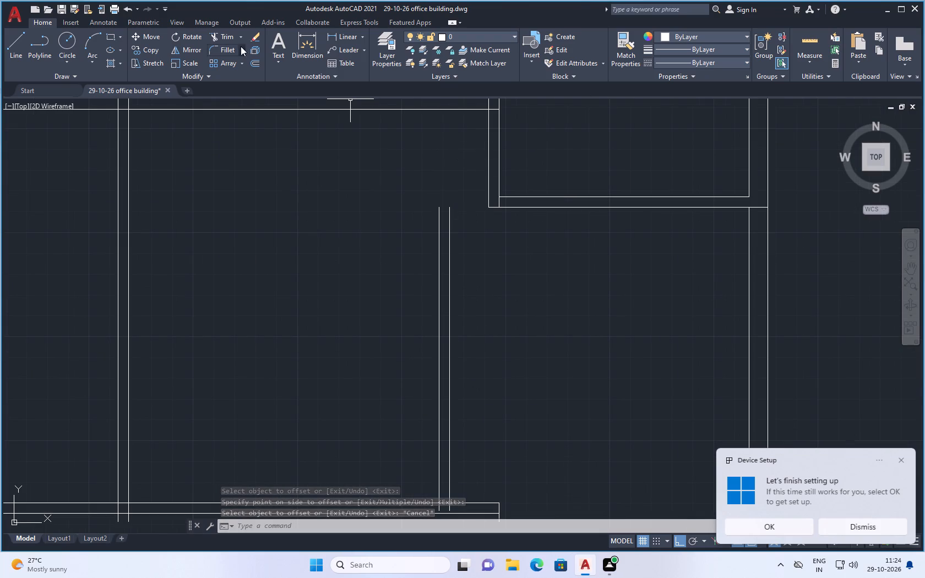
click(13, 40)
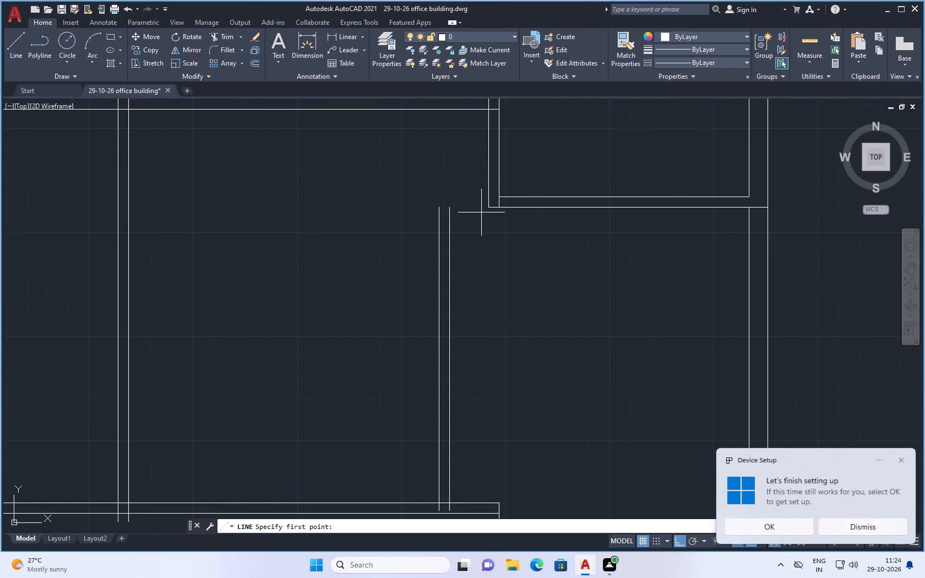
click(489, 208)
click(453, 207)
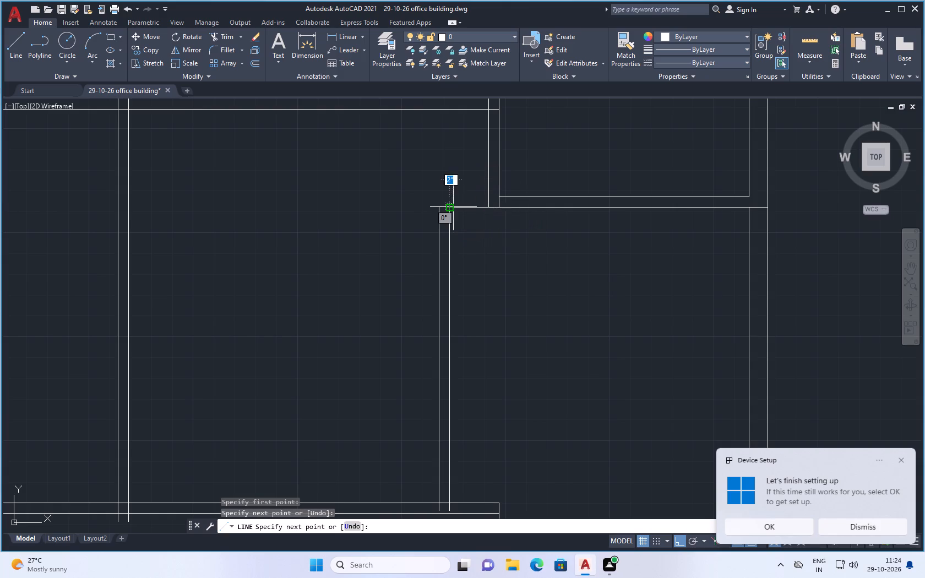
key(space)
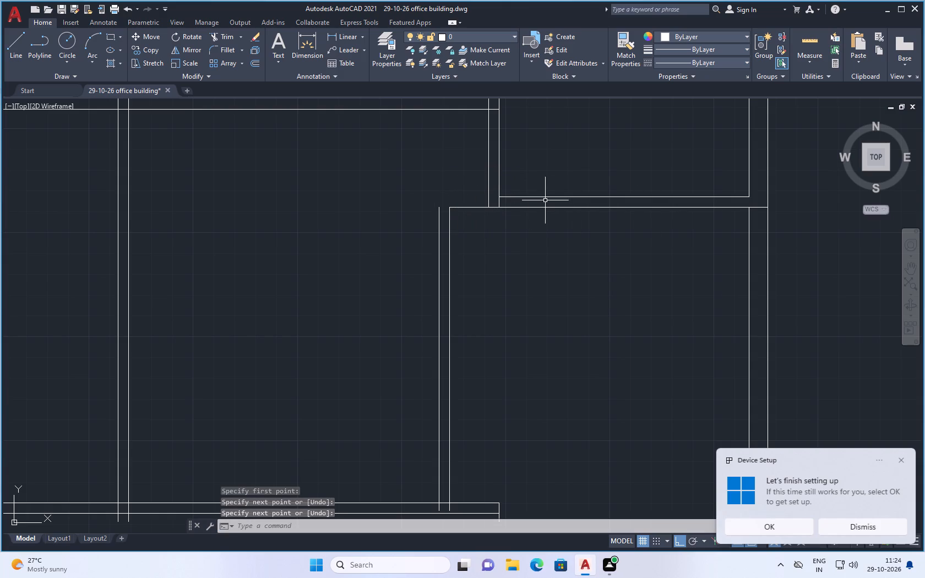
Draw a vertical line upward from the top end of the 5" wall's left line, past the square room's bottom wall level.
click(15, 39)
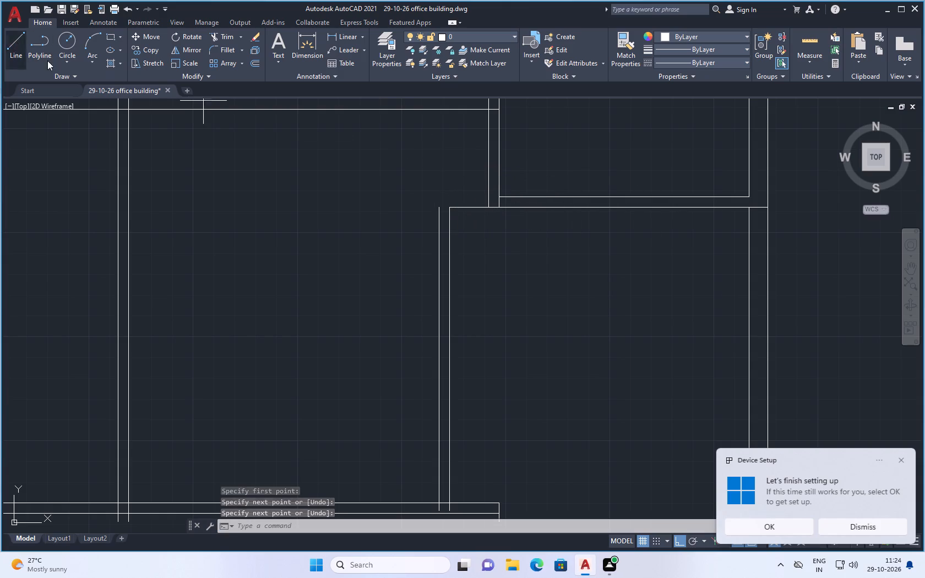
drag(439, 209, 446, 178)
click(447, 135)
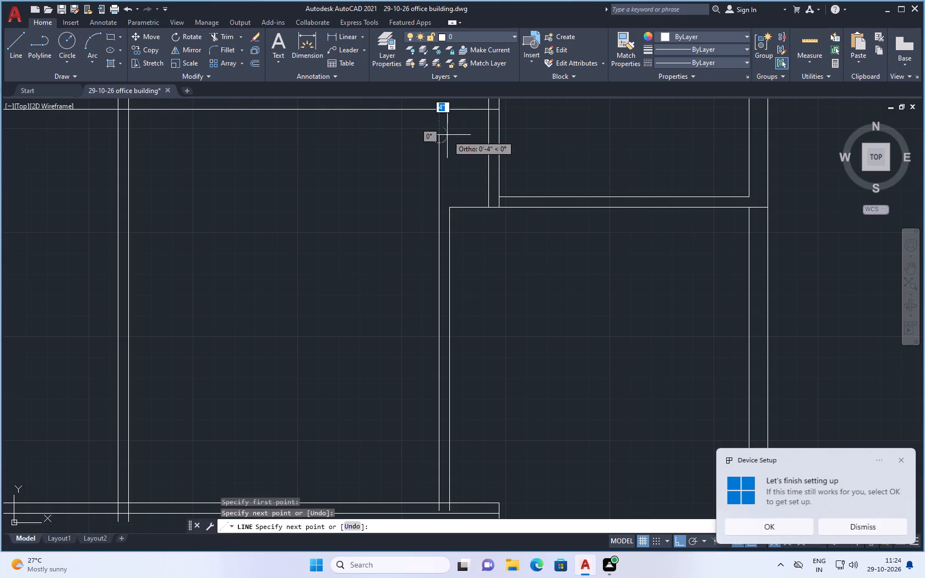
key(Escape)
Extend the square room's inner bottom wall line left to the vertical line above the 5" wall.
key(e)
key(x)
key(Return)
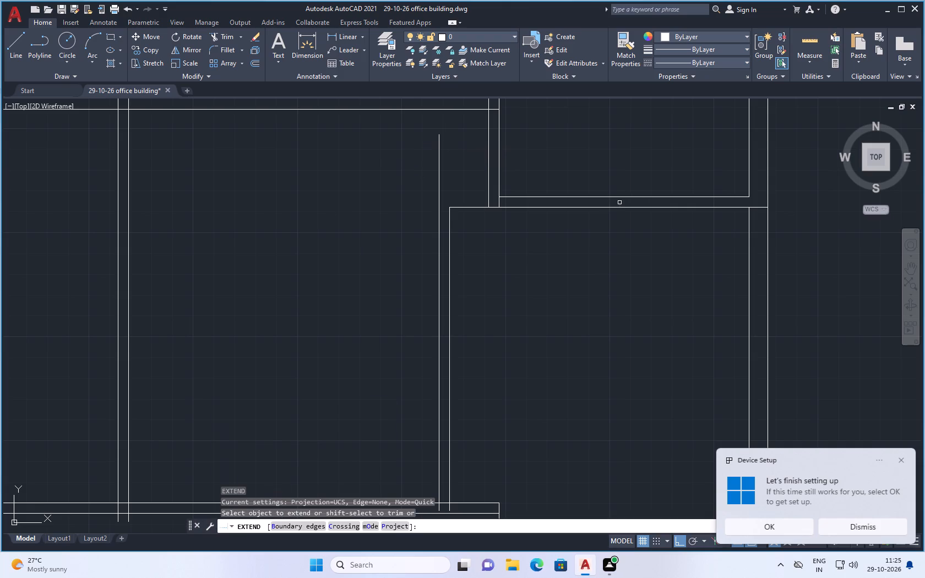
click(532, 197)
click(510, 198)
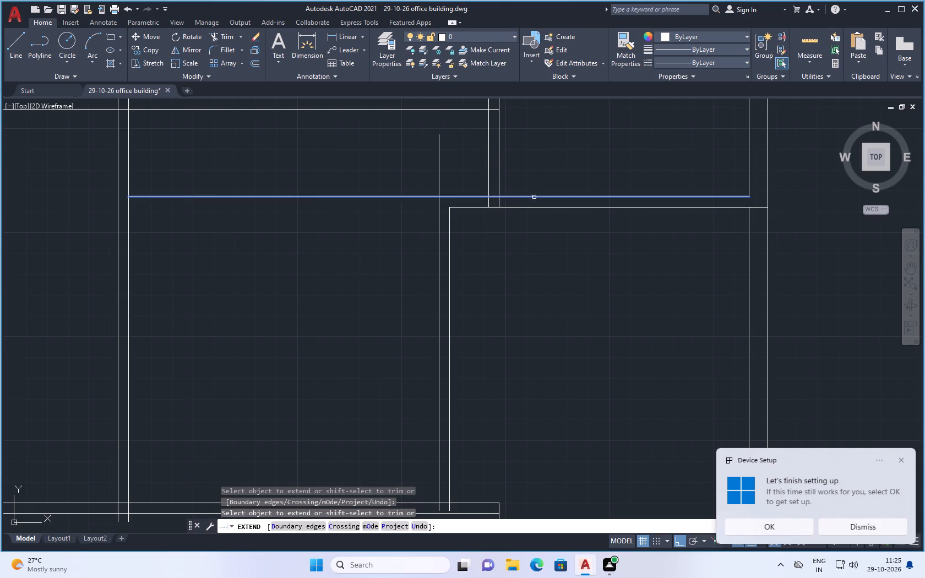
key(Escape)
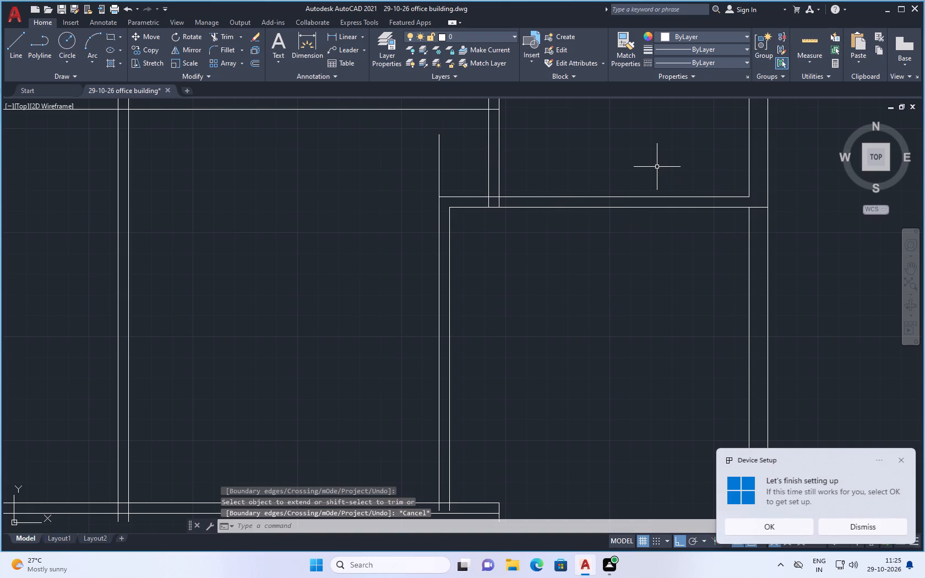
Trim the vertical line's excess above the extended wall line to close the 5" wall's upper left corner.
text(tr)
key(Return)
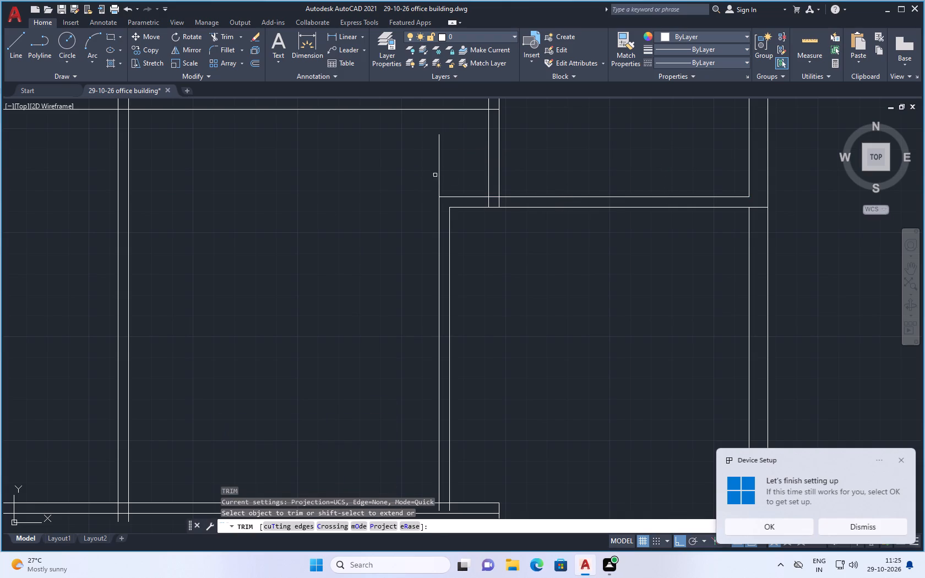
click(439, 172)
key(Escape)
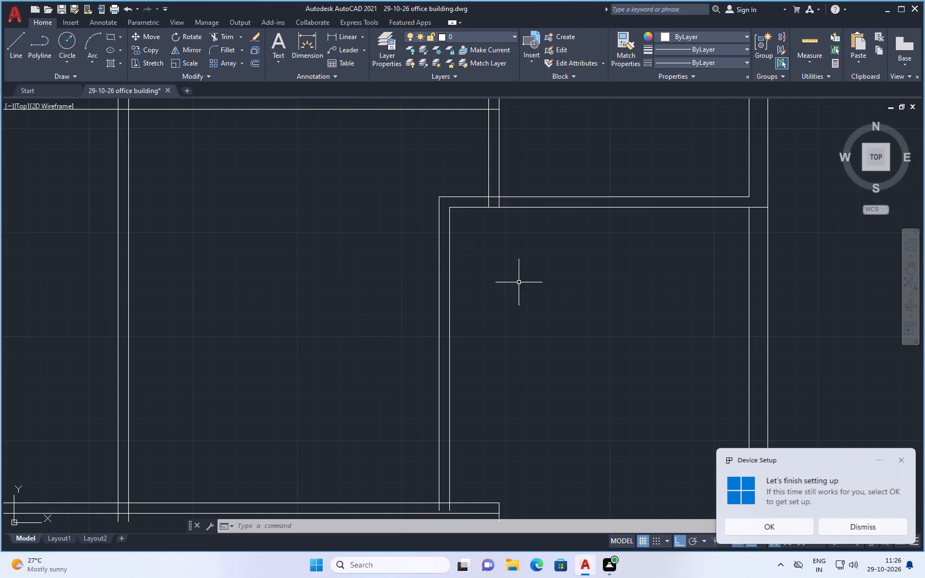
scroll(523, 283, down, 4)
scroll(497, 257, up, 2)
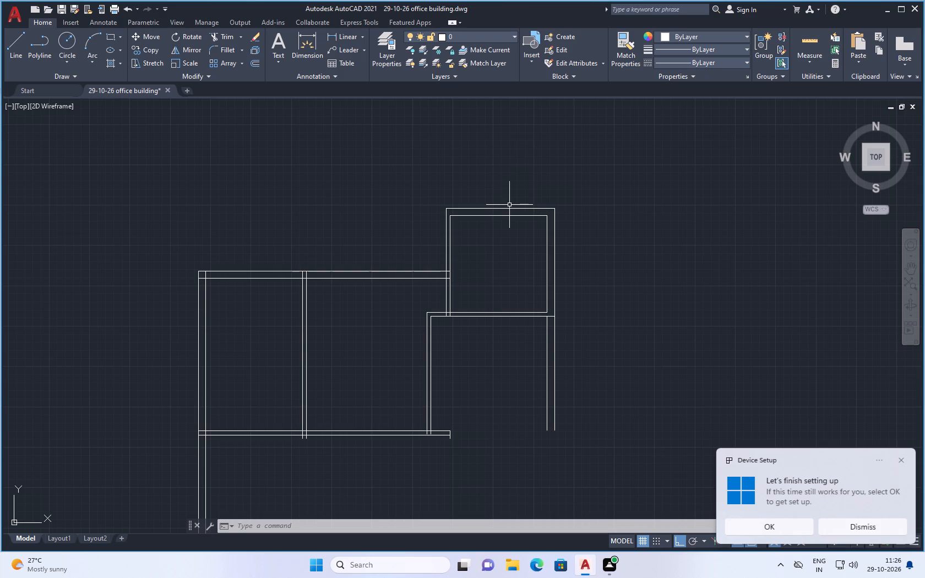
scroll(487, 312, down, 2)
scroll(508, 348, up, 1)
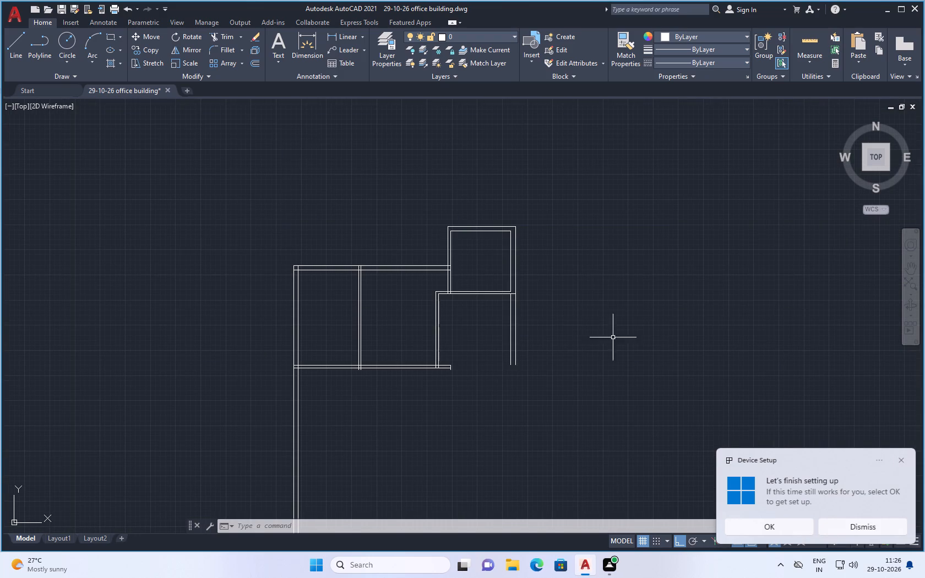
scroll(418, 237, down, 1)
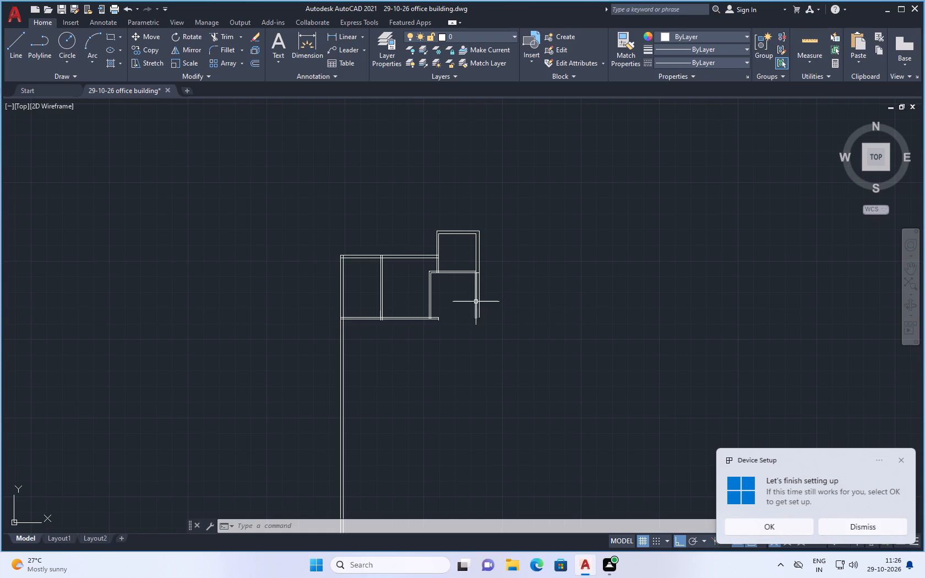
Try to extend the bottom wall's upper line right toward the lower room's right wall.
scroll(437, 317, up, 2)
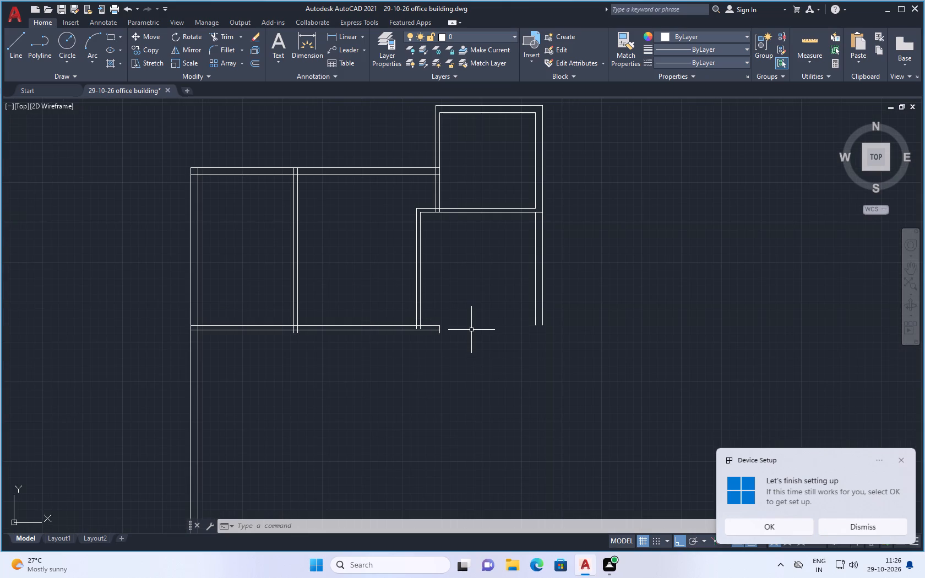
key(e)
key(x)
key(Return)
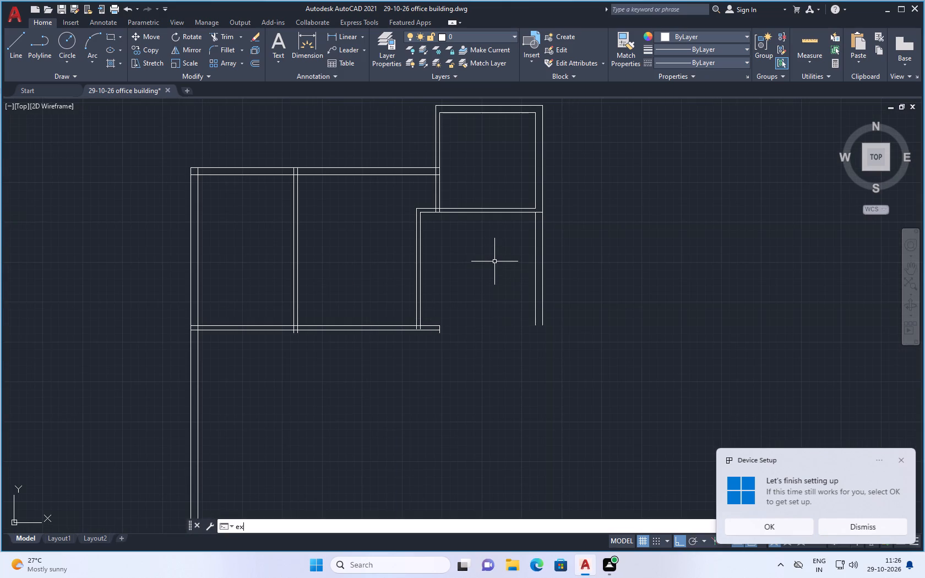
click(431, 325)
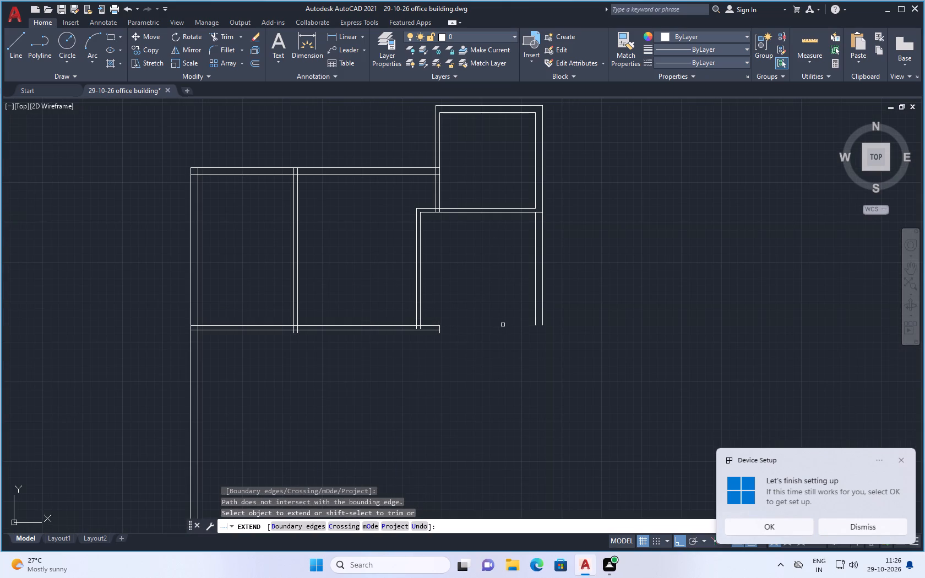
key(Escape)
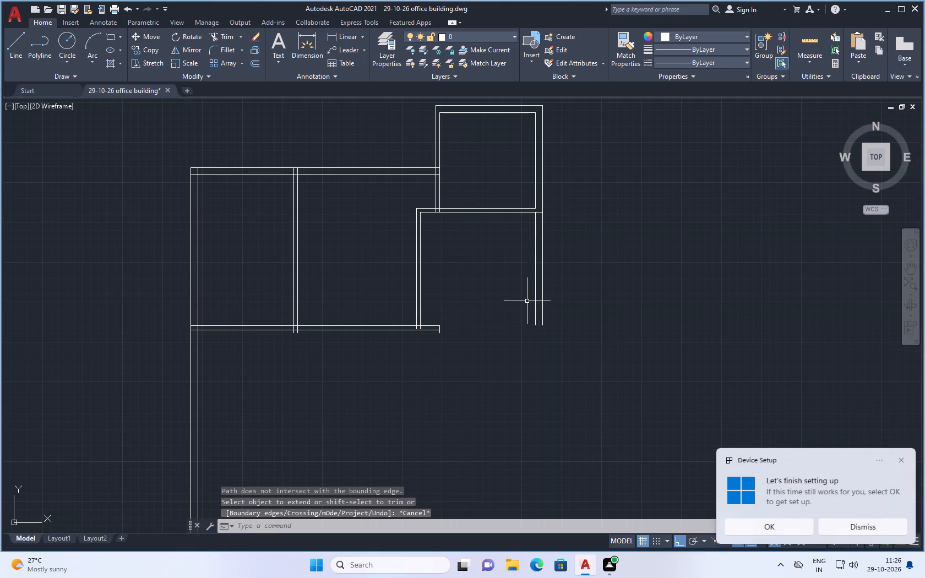
Continue the 9" right wall downward with two vertical lines about 15' long, starting from the lower ends of its outer and inner lines.
click(10, 48)
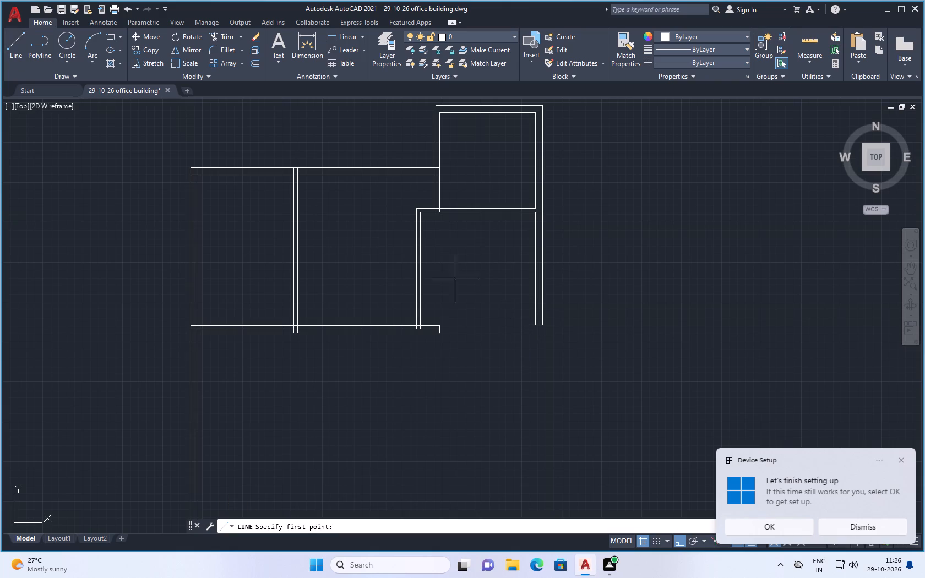
click(542, 323)
click(534, 471)
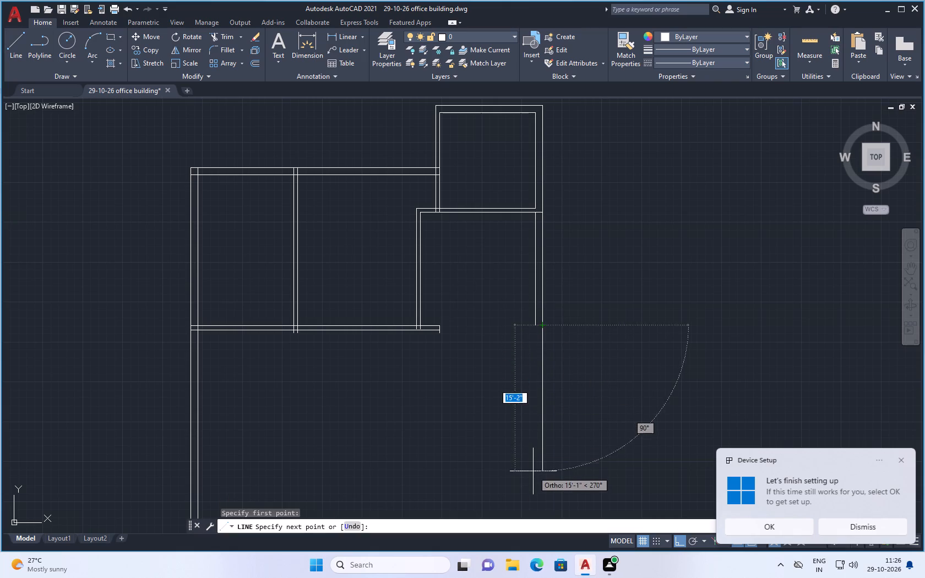
key(Escape)
key(space)
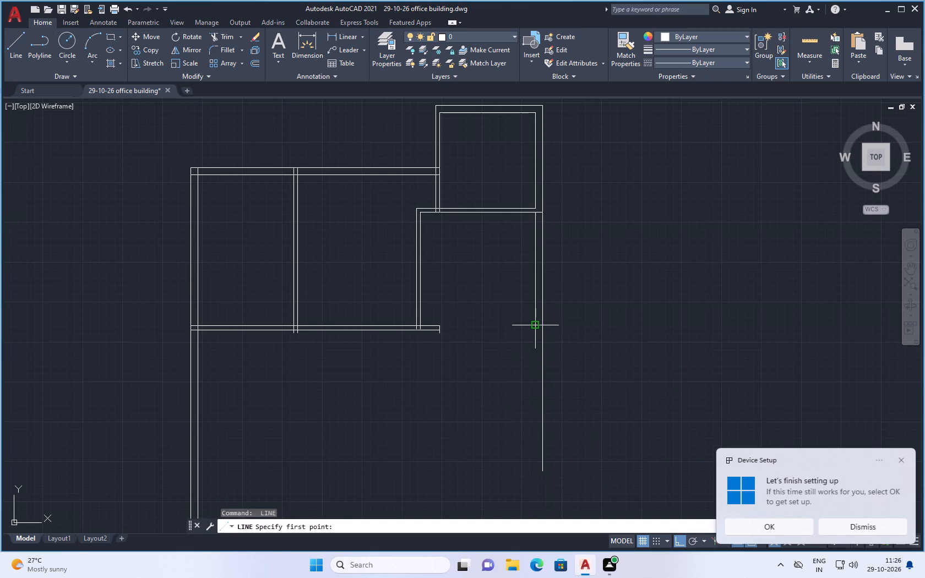
click(535, 324)
click(529, 477)
key(Escape)
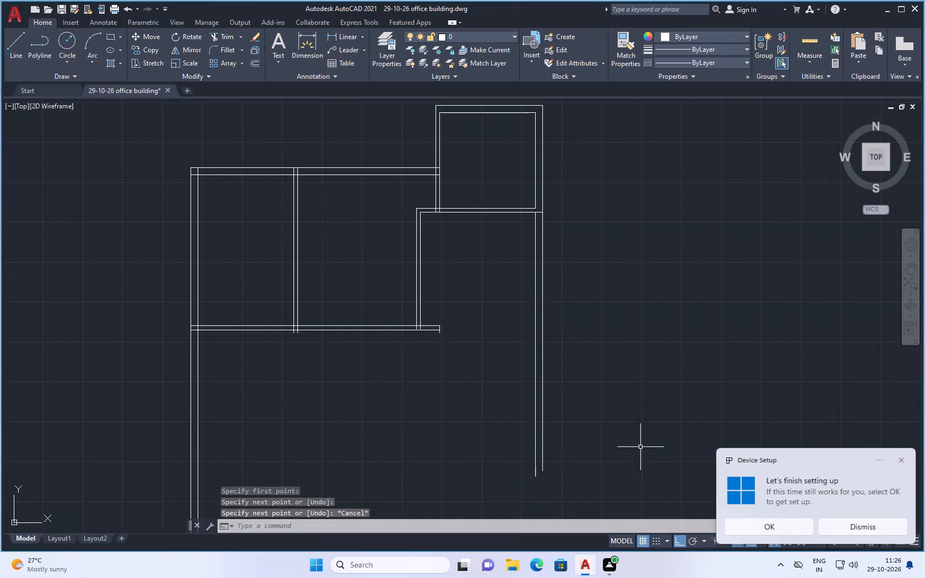
Extend the bottom wall's upper line to the right wall's inner line and its lower line to the outer line.
text(ex)
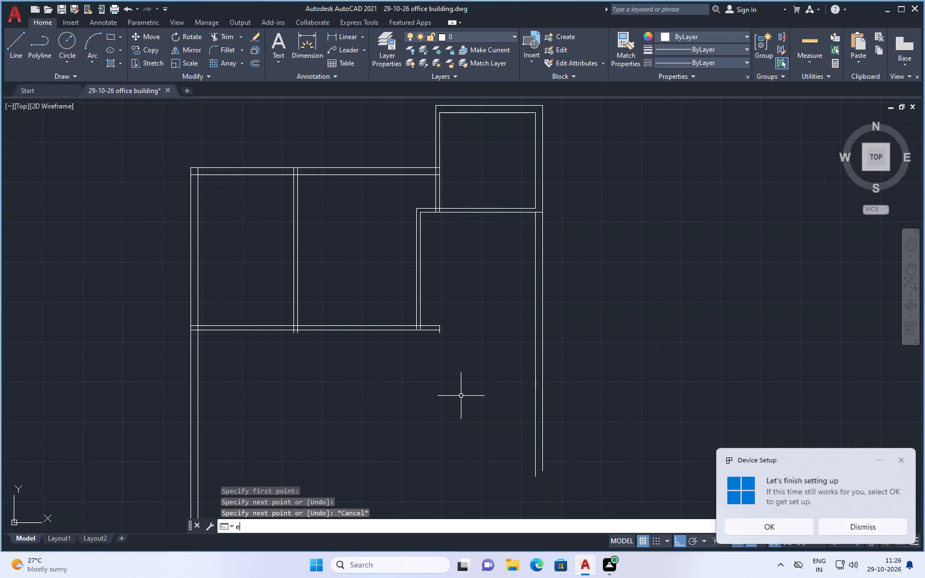
key(Return)
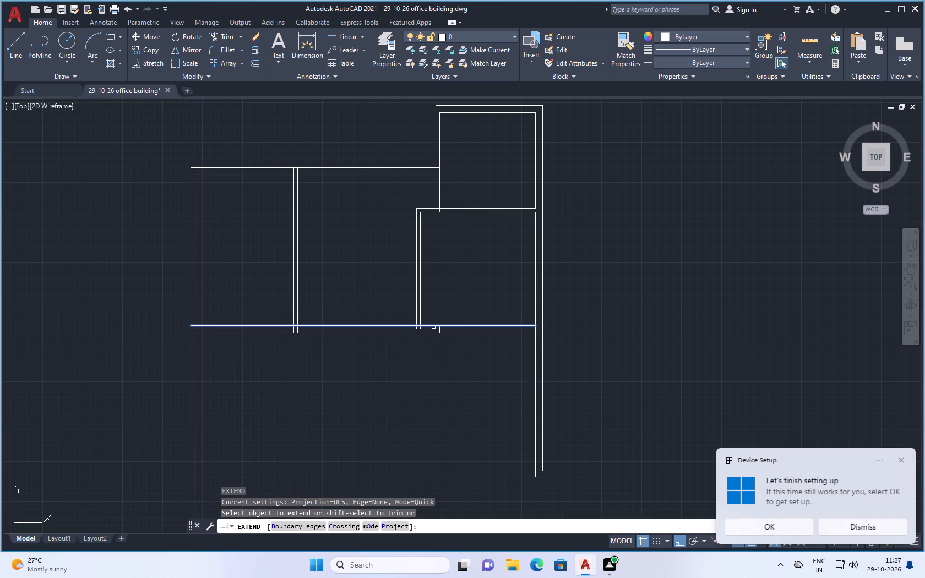
click(433, 327)
click(434, 330)
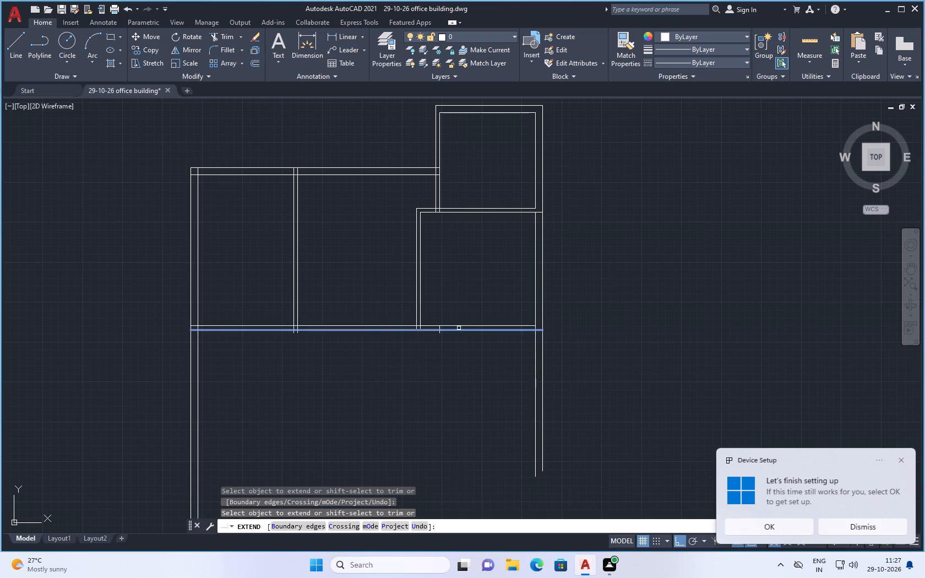
click(493, 330)
key(Escape)
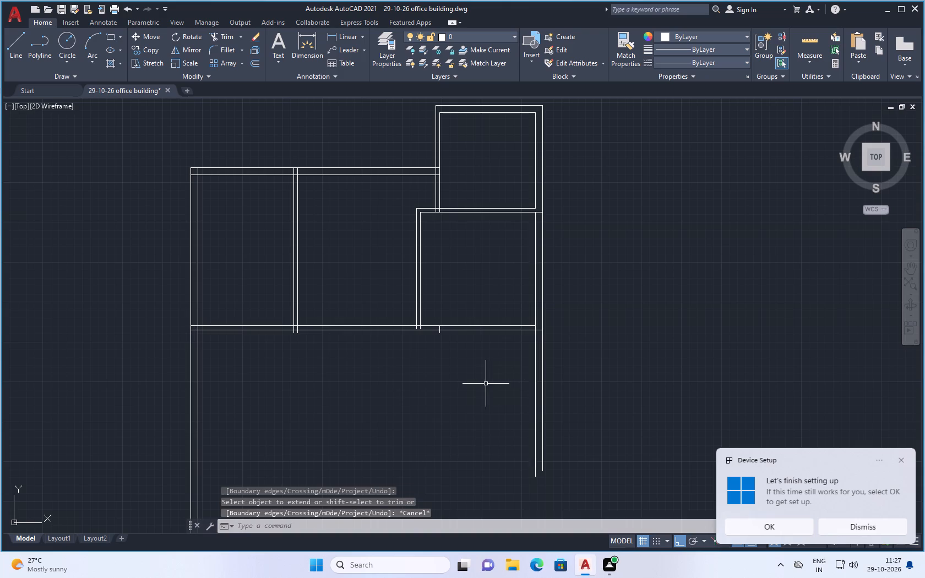
Delete the short leftover vertical line crossing the bottom wall just right of the lower room's 5" left wall.
scroll(443, 329, up, 2)
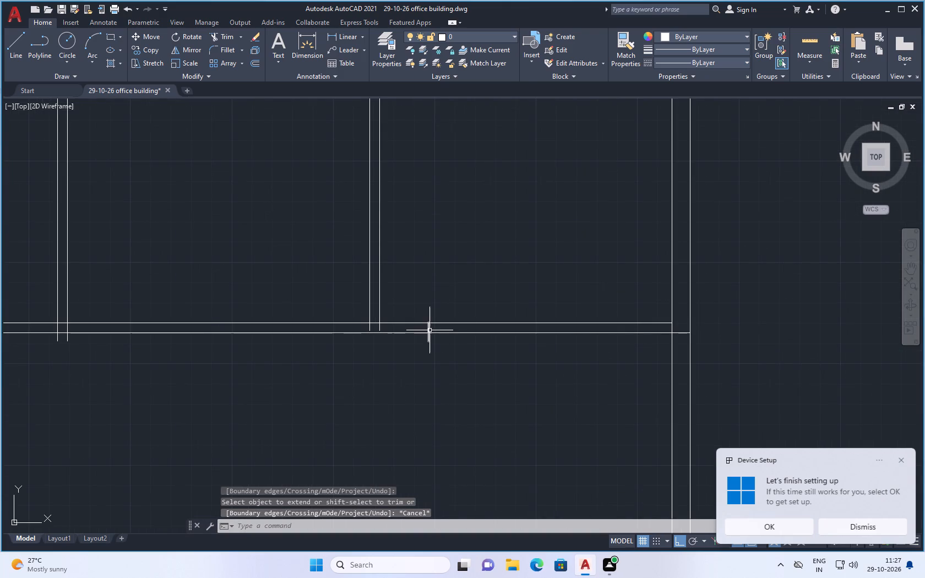
click(428, 331)
key(Delete)
Trim the two lower ends of the partition wall between the two left rooms where they overhang below the bottom wall.
scroll(445, 277, down, 4)
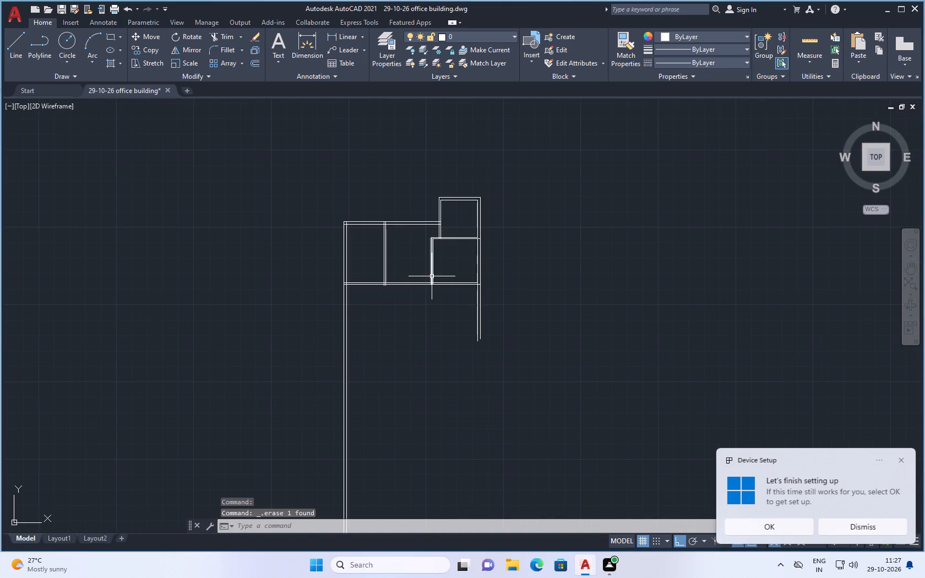
scroll(410, 266, up, 1)
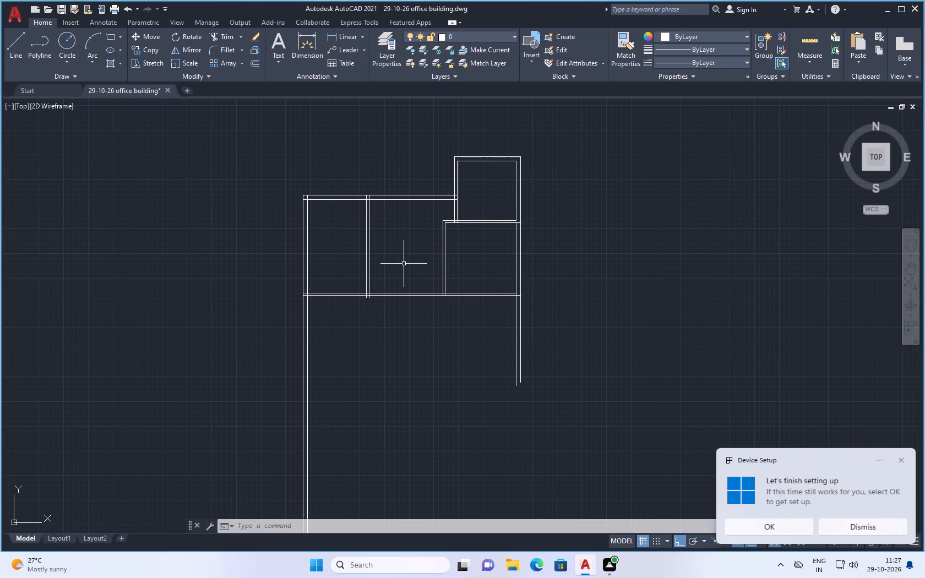
scroll(375, 43, up, 1)
scroll(368, 296, up, 2)
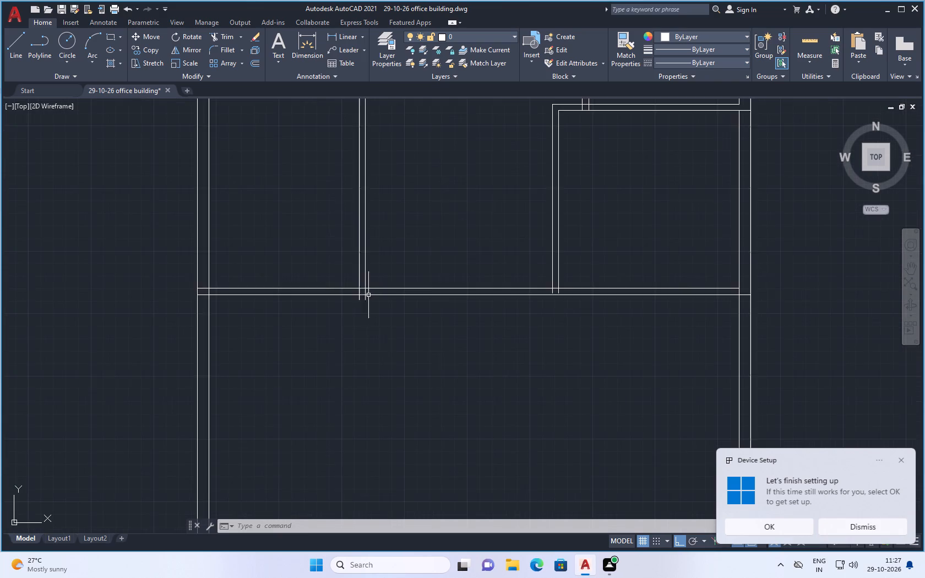
scroll(364, 286, up, 1)
text(tr)
key(Return)
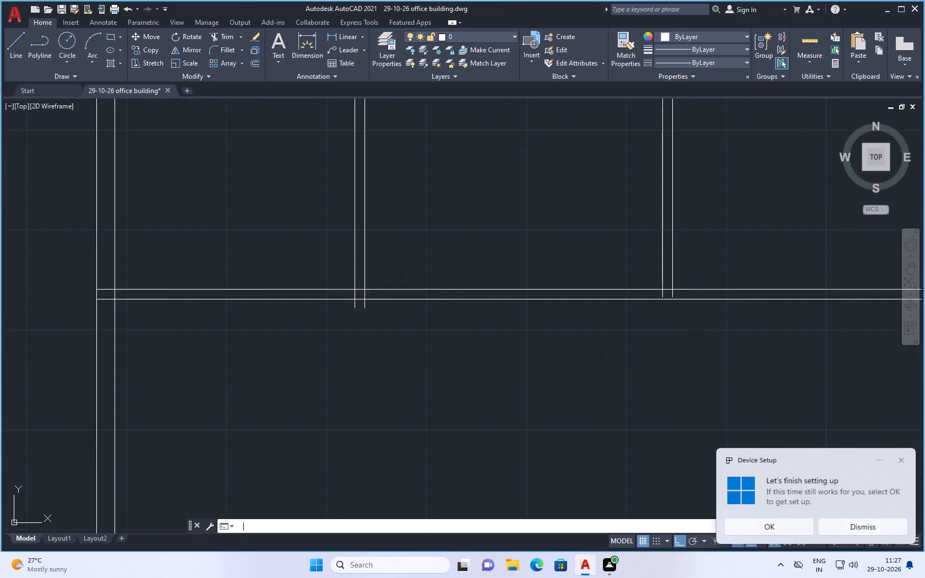
scroll(361, 307, up, 2)
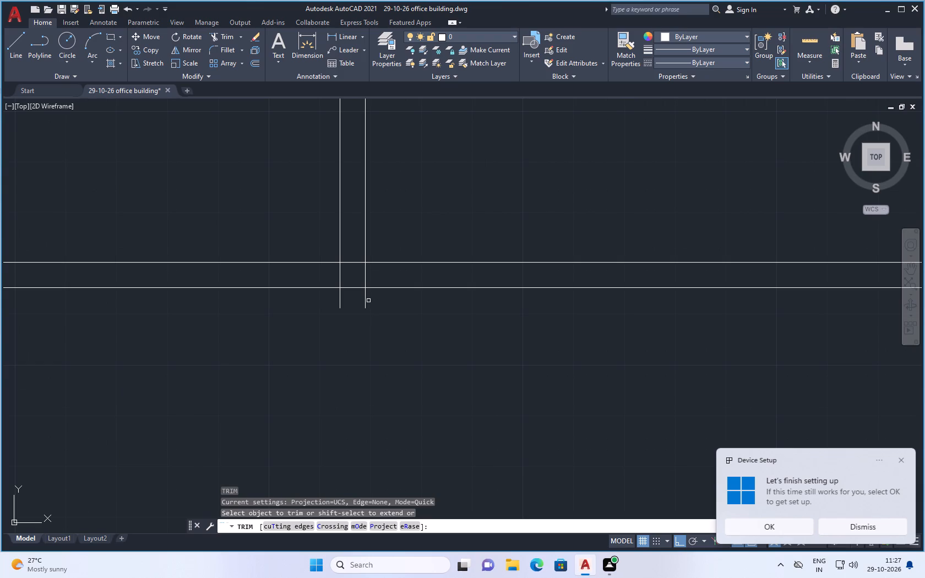
click(366, 302)
click(342, 303)
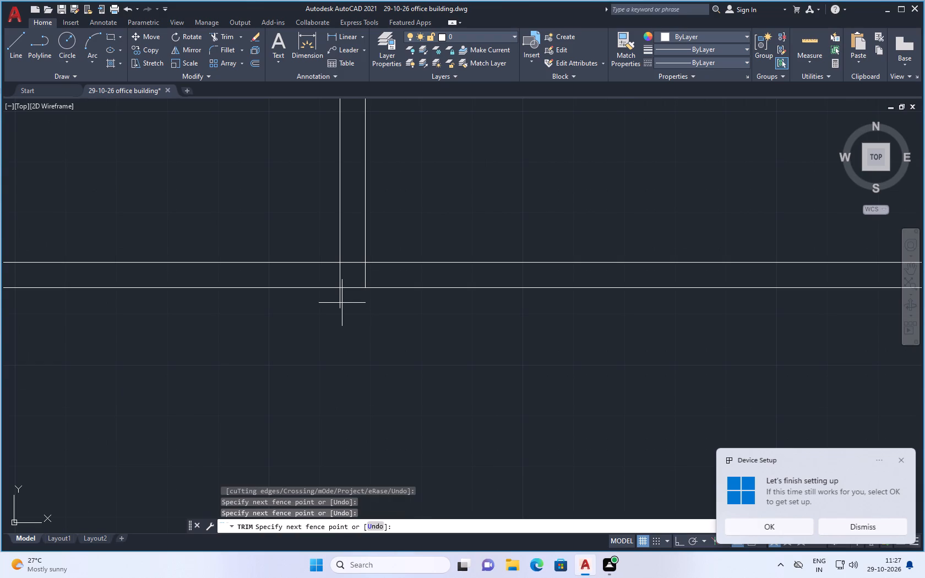
click(334, 303)
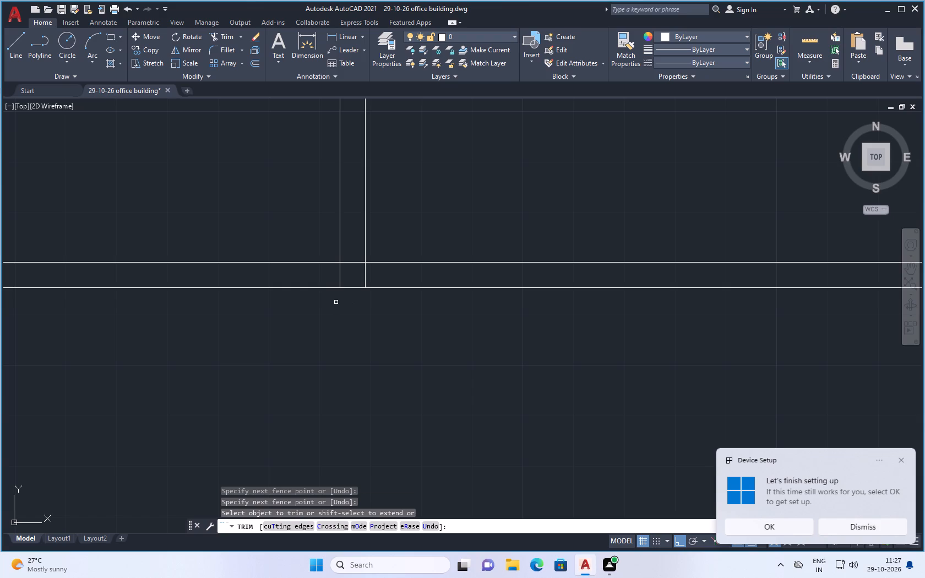
key(Escape)
scroll(352, 307, down, 2)
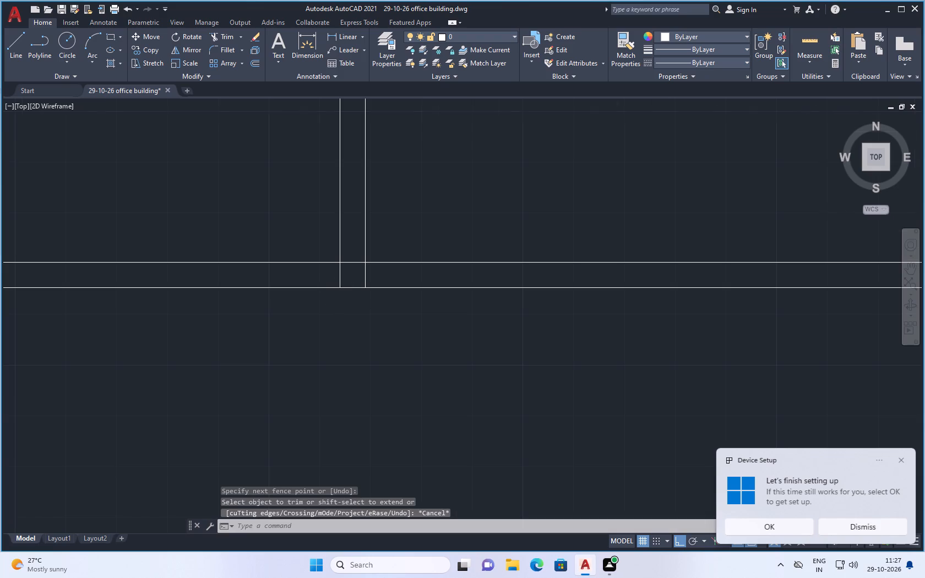
scroll(352, 307, down, 2)
scroll(408, 339, down, 1)
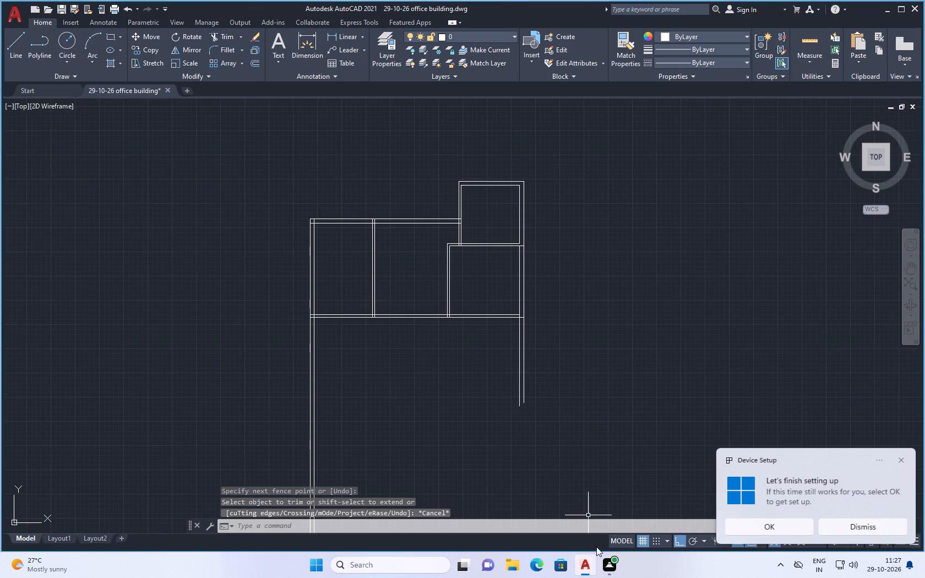
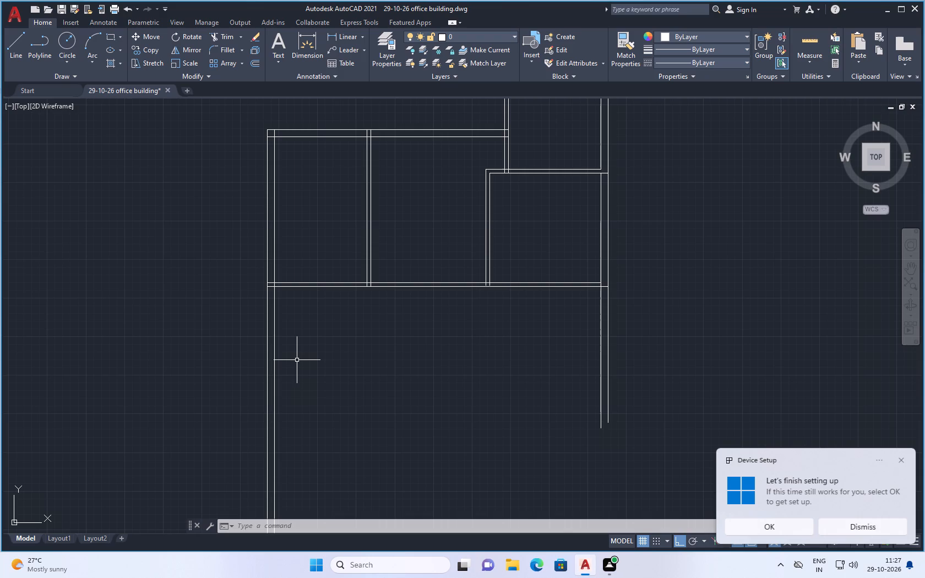
Offset the left wall's inner line 10' to the right, into the building.
text(off)
key(Return)
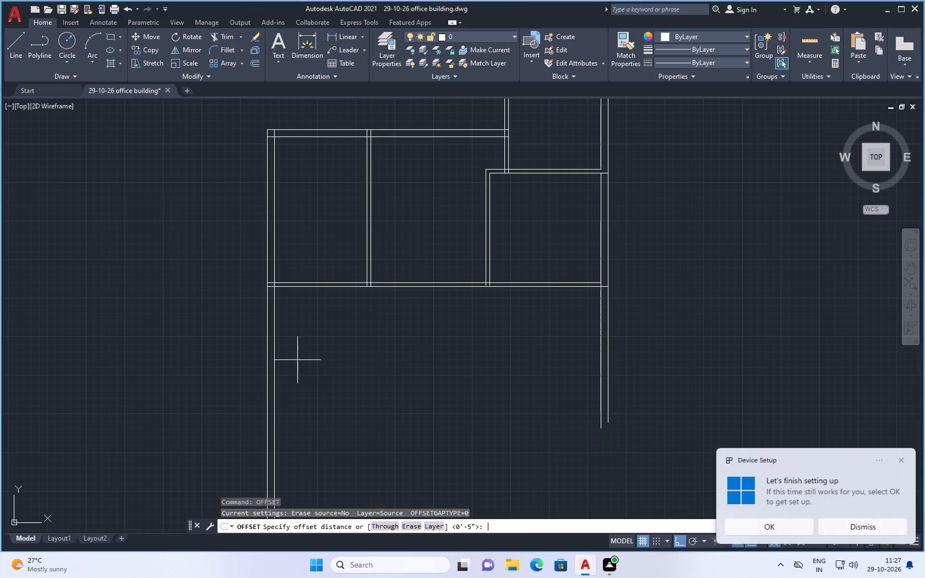
text(10)
key(apostrophe)
key(Return)
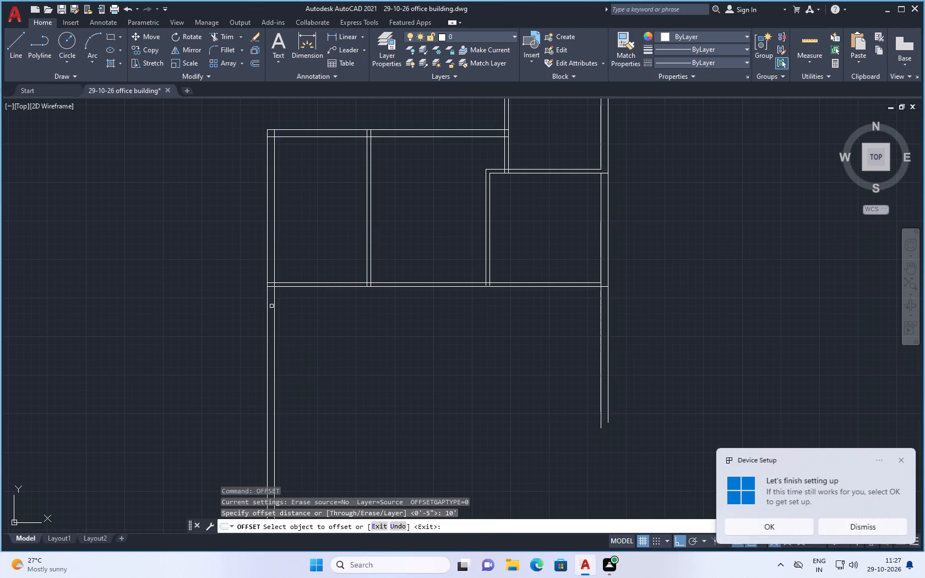
click(274, 331)
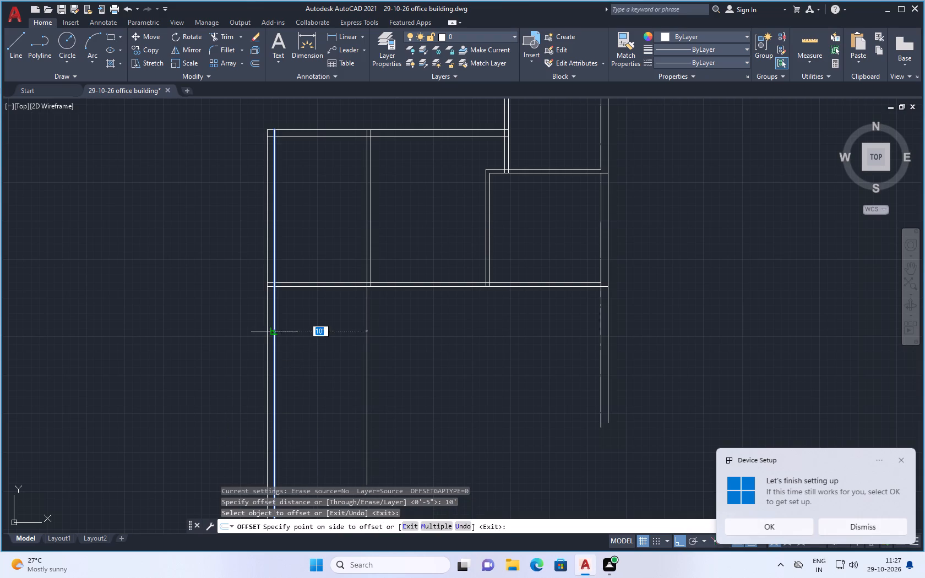
click(361, 329)
key(space)
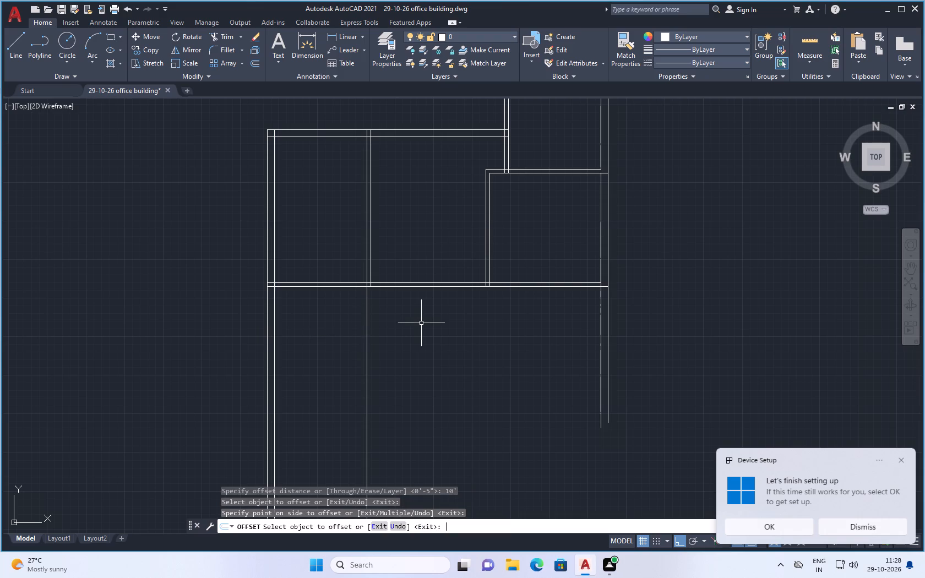
Offset the new vertical line 5" to the right to form a partition wall below the two left rooms.
text(5")
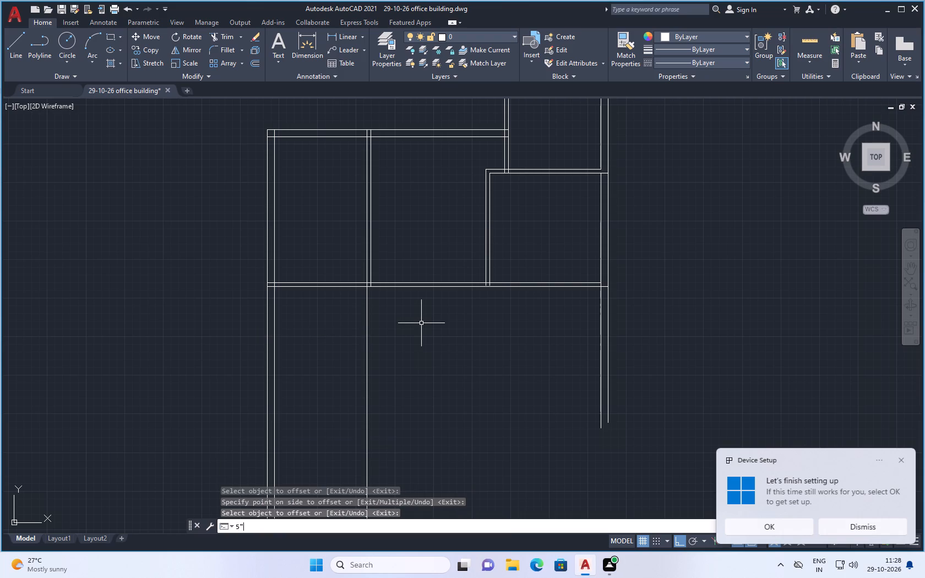
key(Escape)
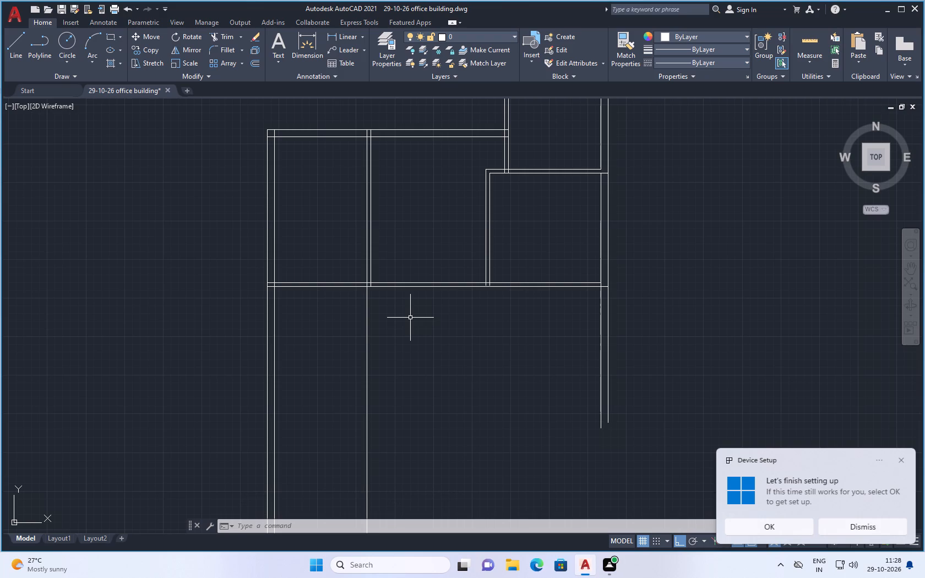
key(o)
text(ff)
key(Return)
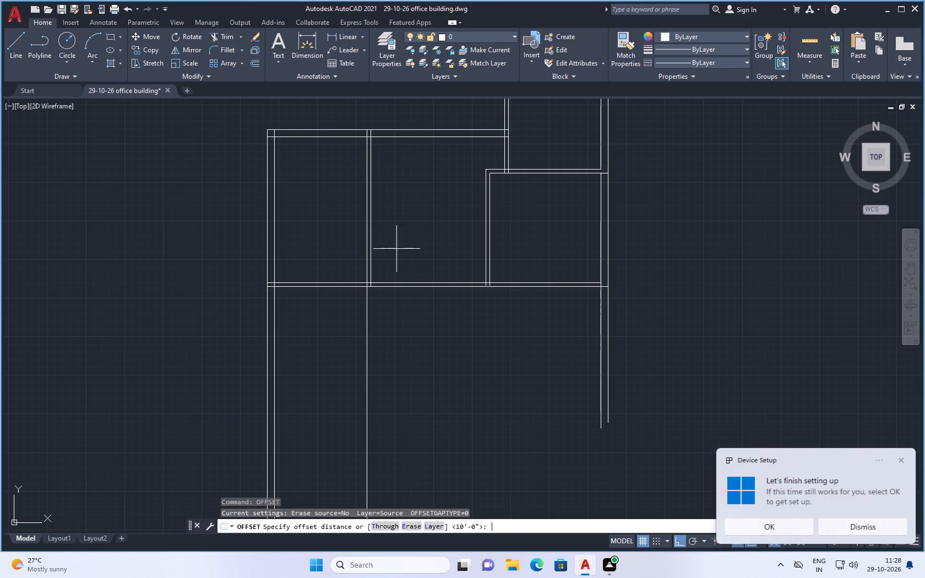
key(5)
key(shift+quotedbl)
key(Return)
drag(367, 307, 382, 307)
click(383, 307)
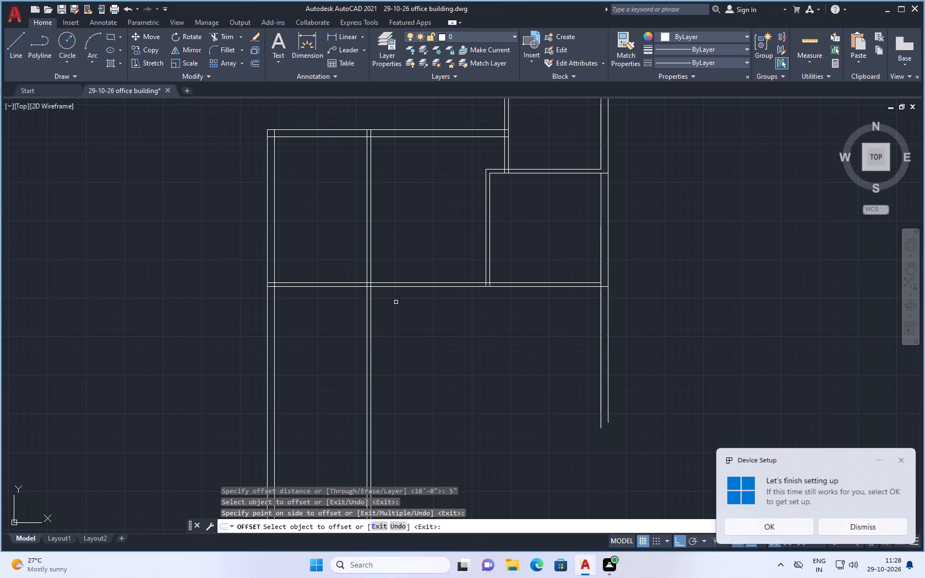
key(Escape)
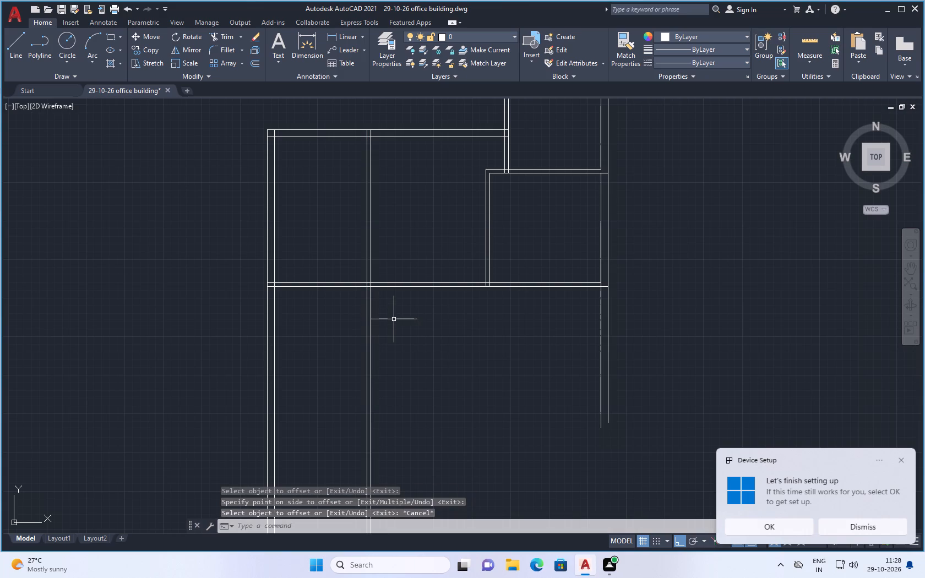
Offset the lower line of the long horizontal wall 10' downward.
key(space)
text(10')
key(Return)
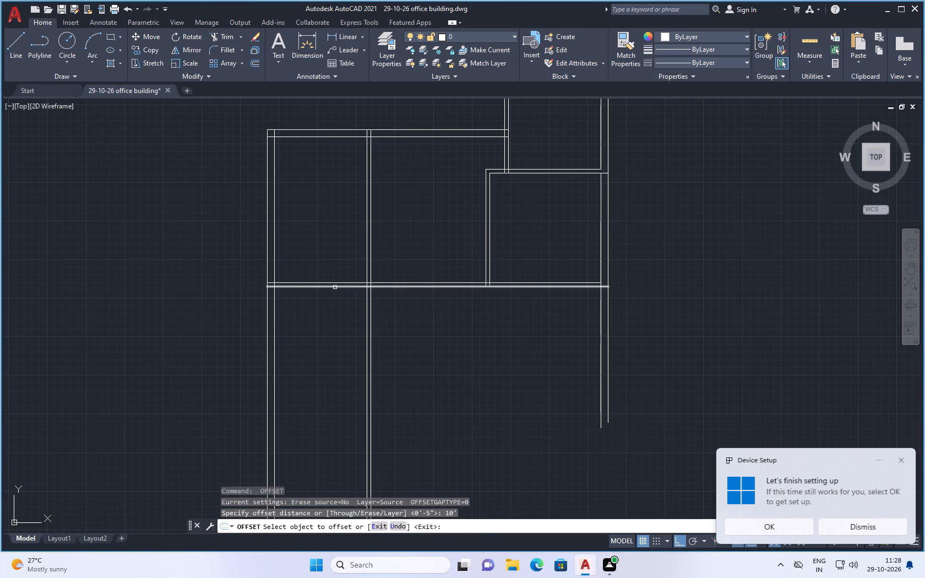
drag(335, 287, 332, 304)
click(327, 370)
key(Escape)
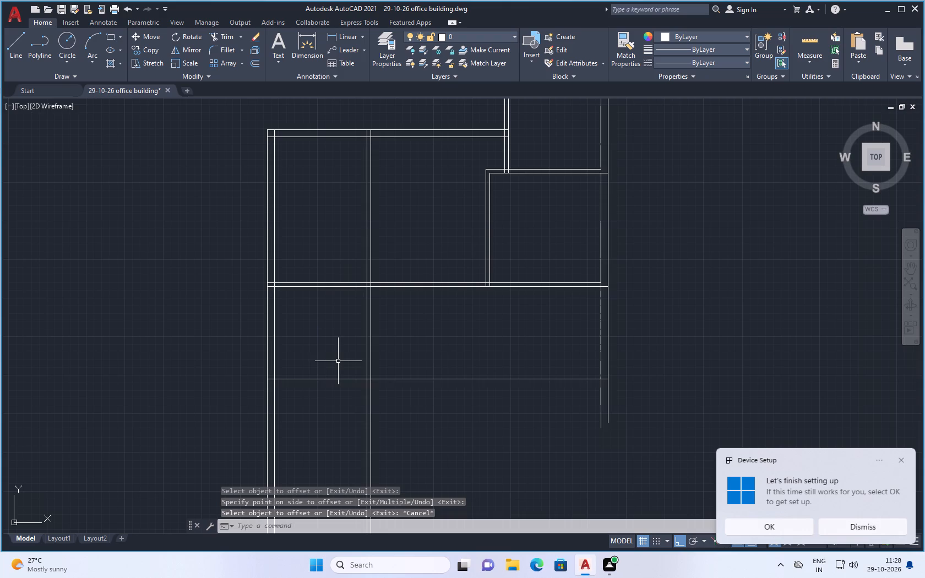
Offset the new horizontal line 5" downward to form the bottom wall of the lower left room.
key(space)
key(5)
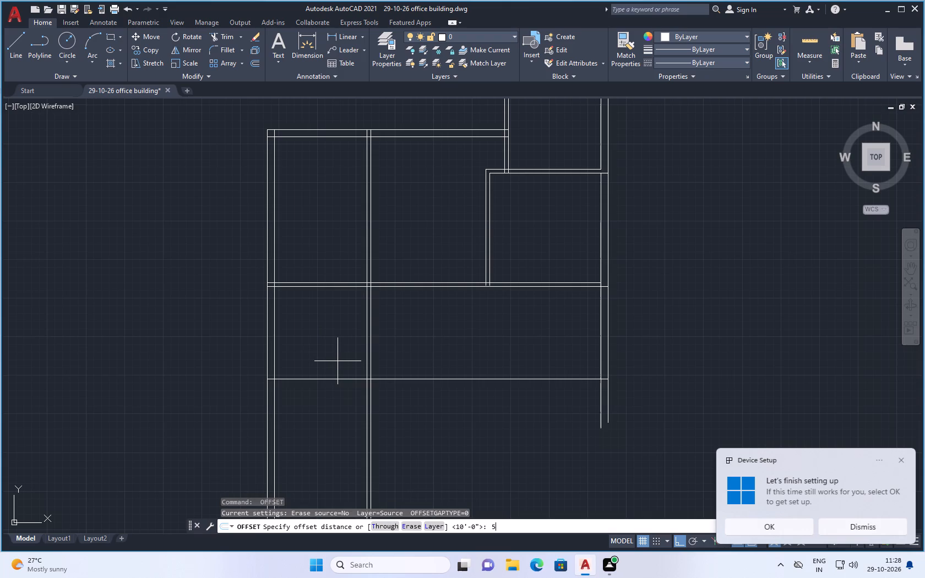
key(shift+quotedbl)
key(Return)
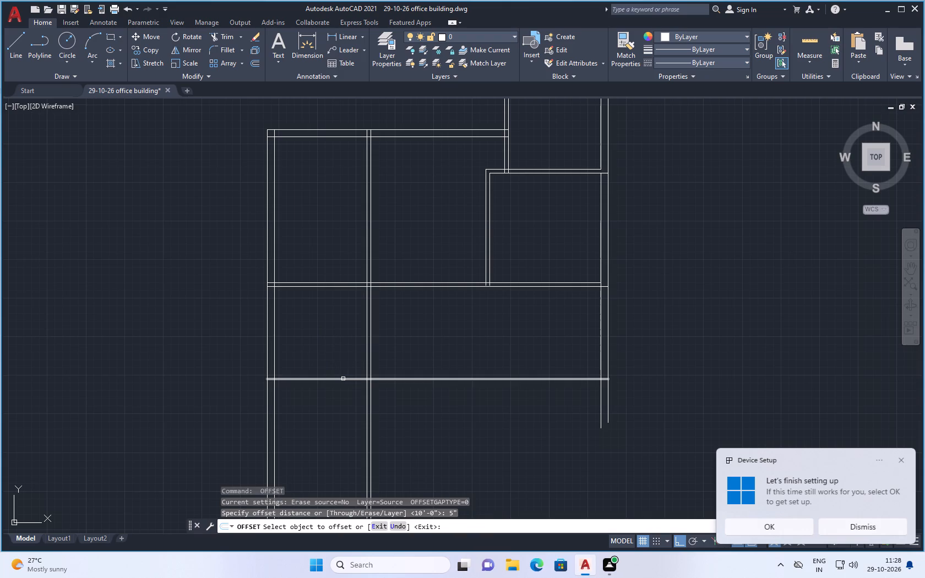
click(344, 379)
click(338, 408)
key(Escape)
scroll(390, 385, down, 2)
scroll(429, 392, up, 1)
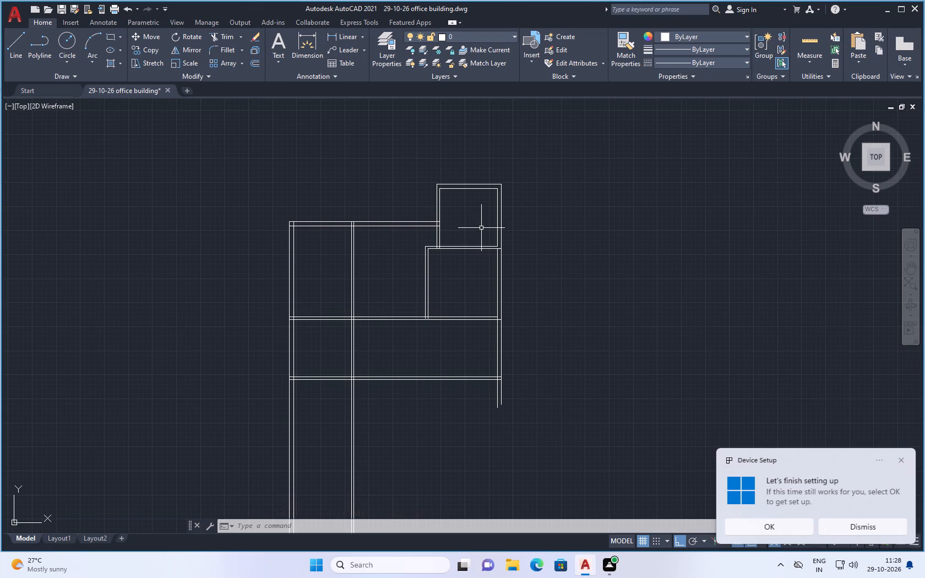
Trim both lines of the new 5" horizontal wall to the right of the partition, including the short pieces inside the right wall.
text(tr)
key(Return)
scroll(374, 378, up, 1)
click(378, 378)
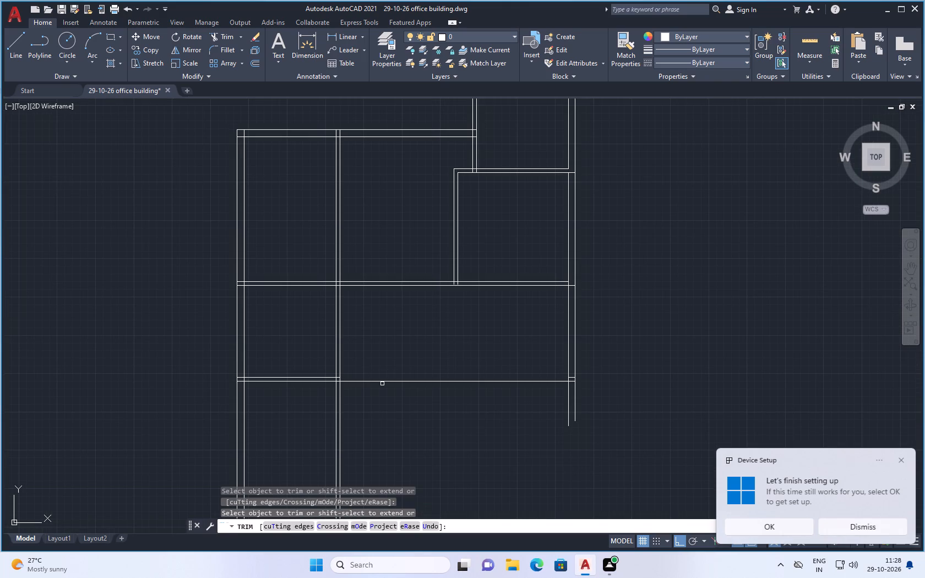
click(386, 381)
scroll(591, 378, up, 3)
click(534, 379)
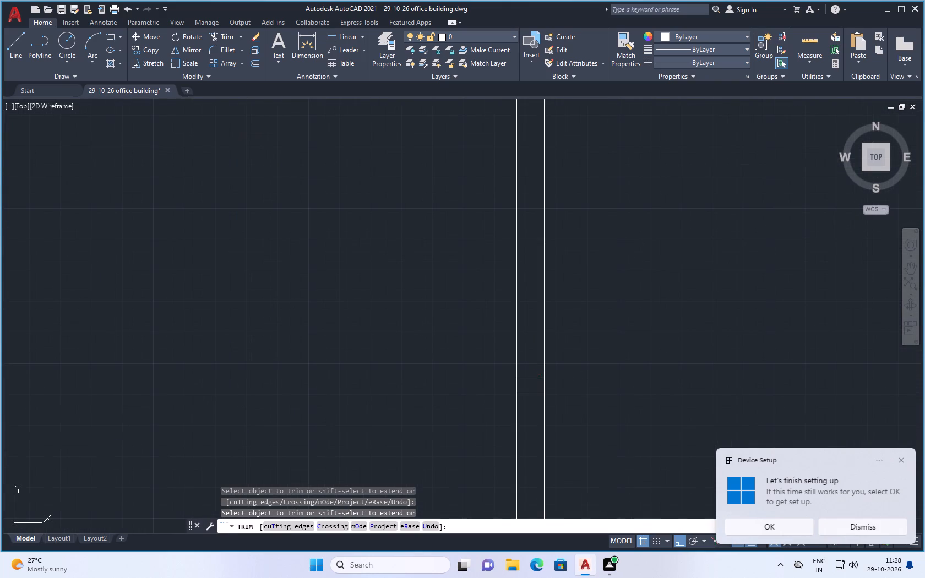
click(536, 395)
key(Escape)
Offset the partition wall's right line 12'5" to the right.
scroll(474, 395, down, 2)
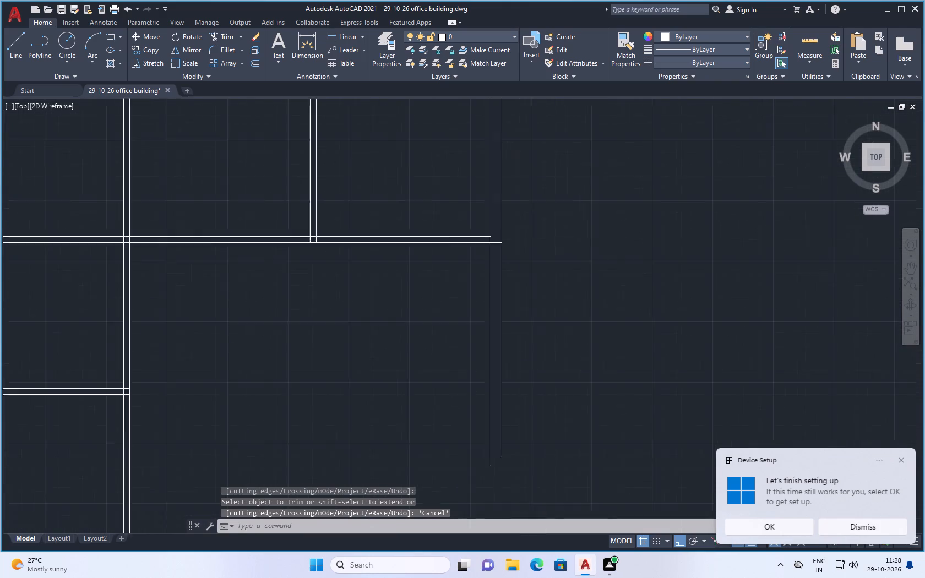
scroll(474, 395, down, 3)
scroll(430, 390, up, 1)
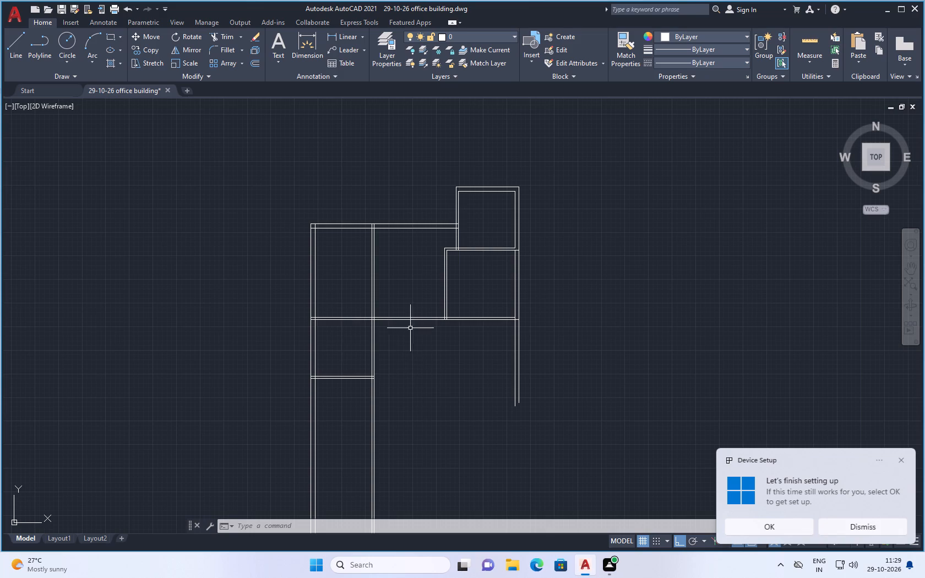
scroll(413, 323, up, 1)
scroll(458, 323, up, 1)
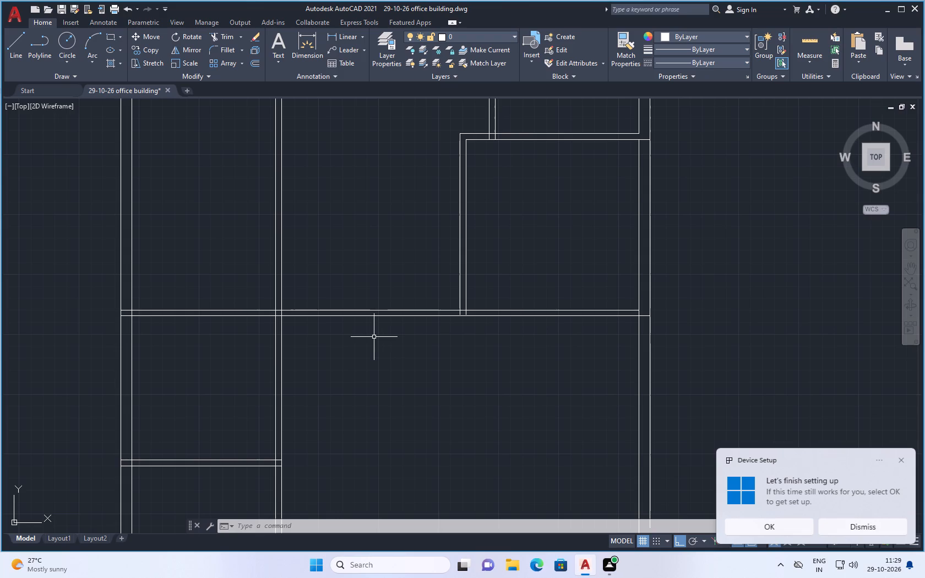
key(o)
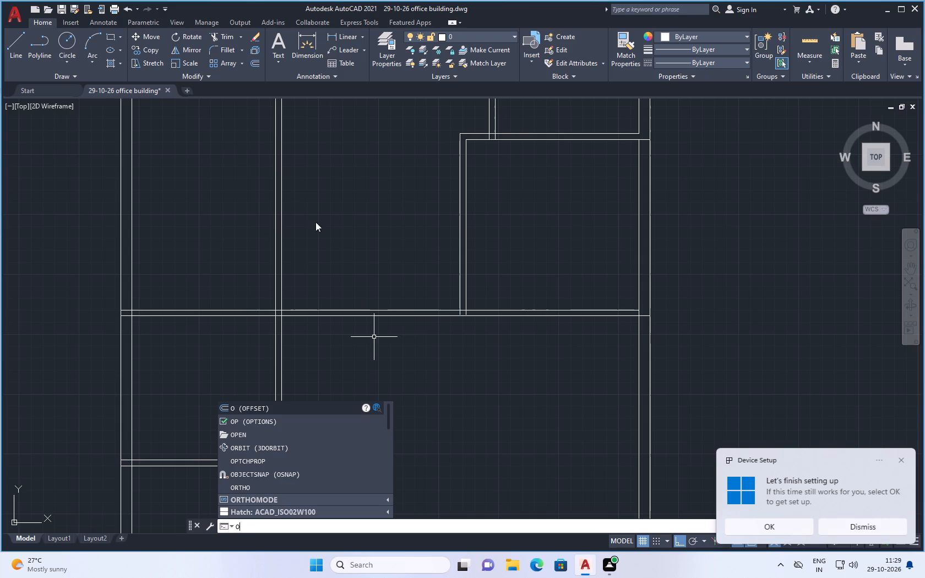
click(315, 408)
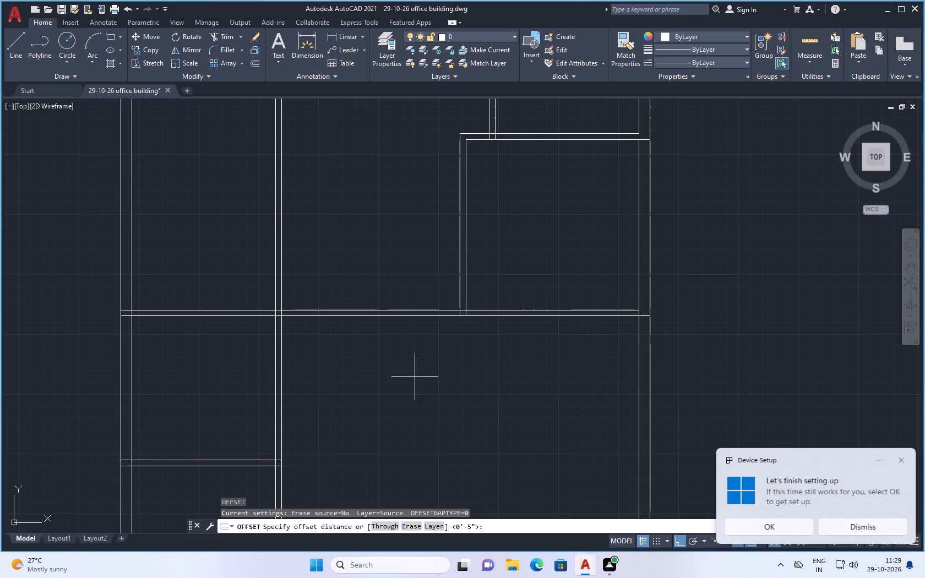
text(12)
key(apostrophe)
key(5)
key(shift+quotedbl)
key(Return)
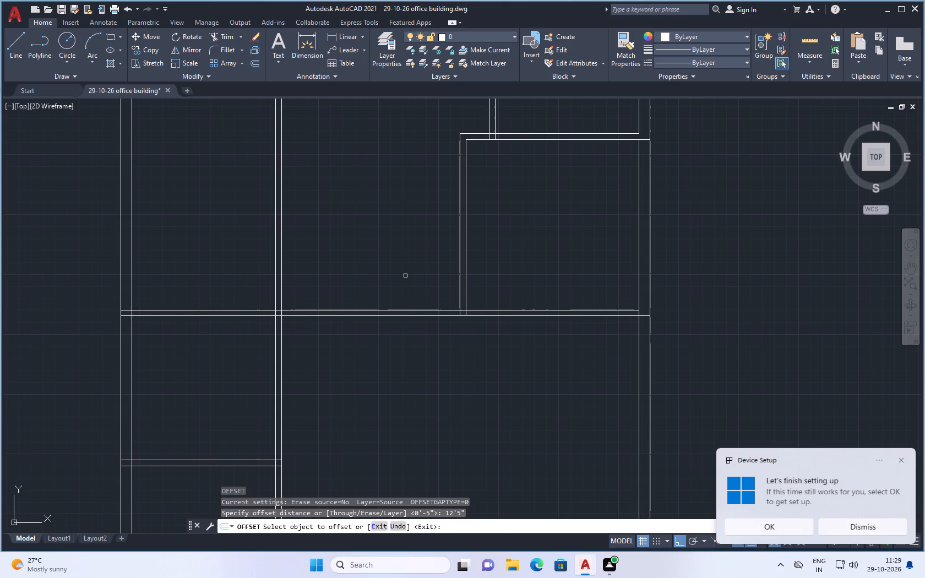
scroll(318, 343, down, 2)
scroll(345, 352, up, 1)
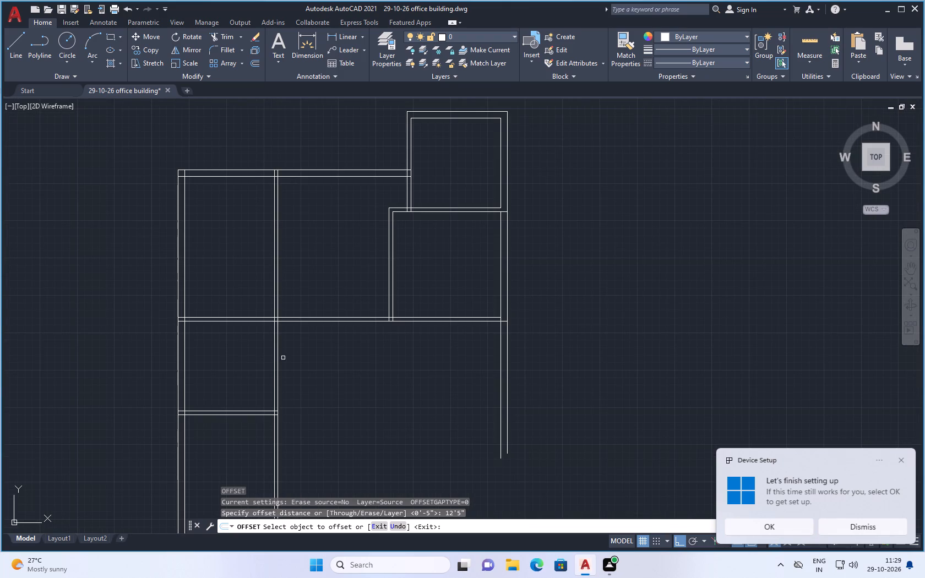
click(278, 362)
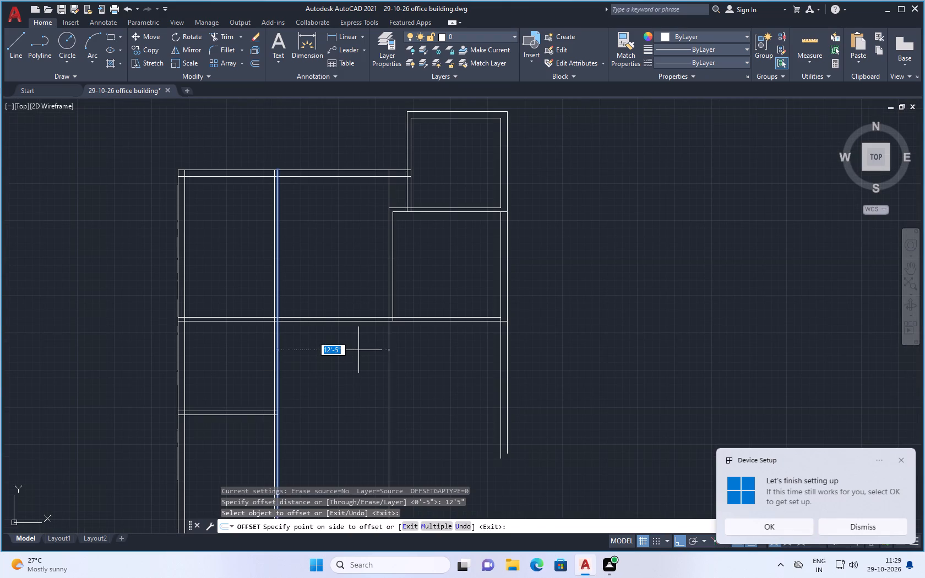
click(358, 350)
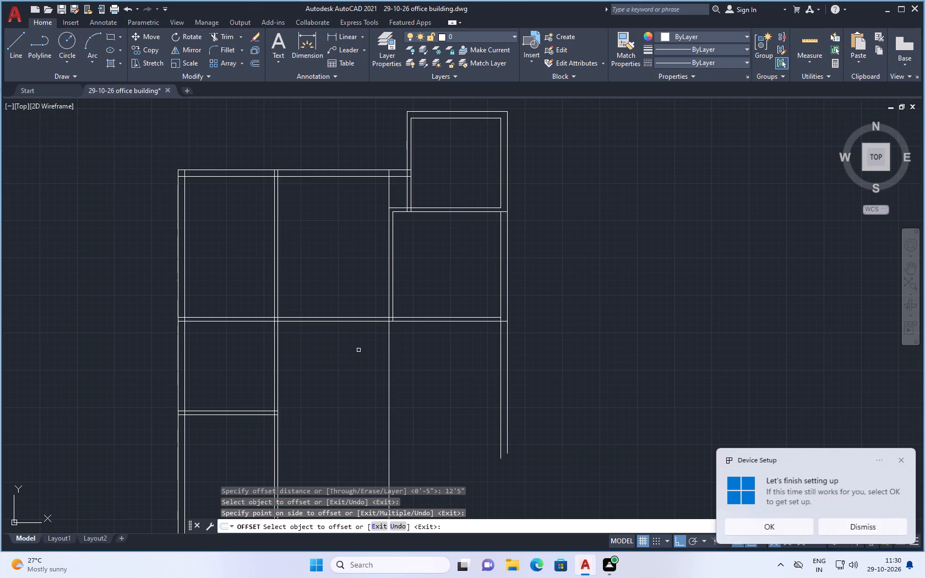
key(Escape)
Trim away the part of the newly offset vertical line that runs below the long horizontal wall.
scroll(358, 350, down, 1)
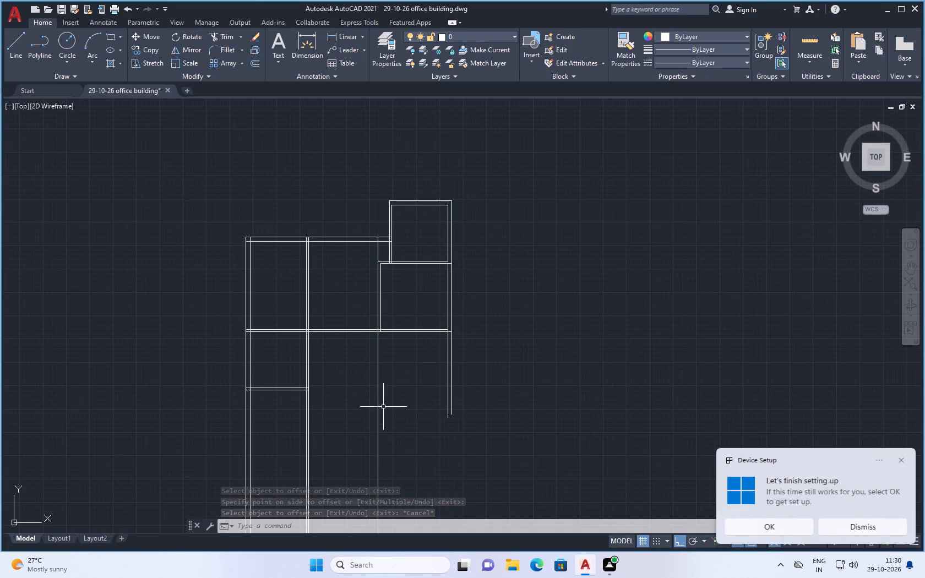
scroll(365, 366, up, 1)
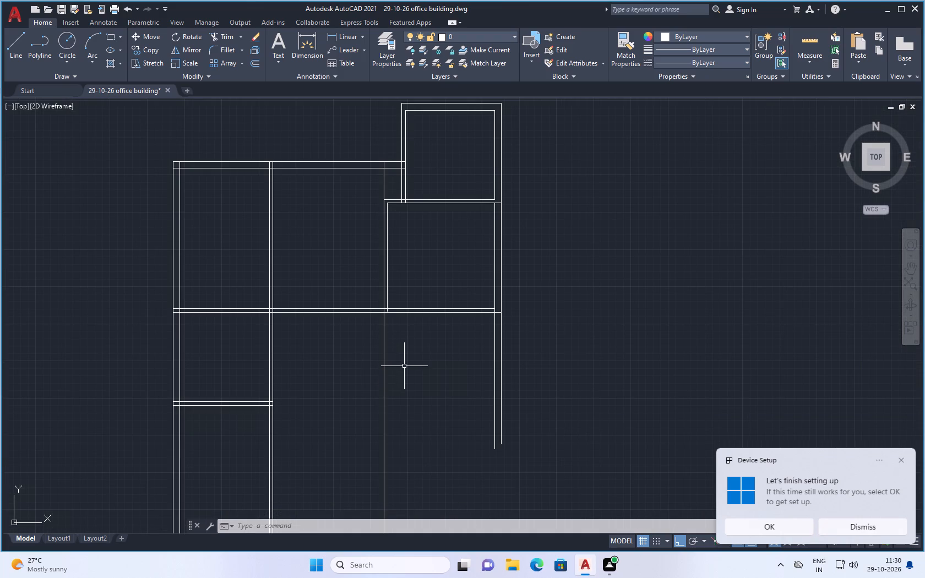
key(t)
key(r)
key(Return)
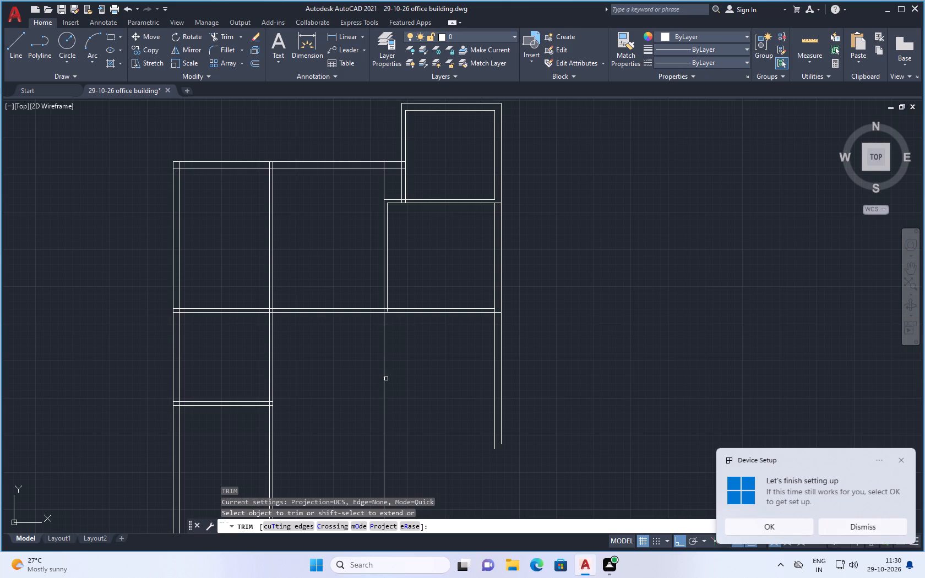
click(385, 383)
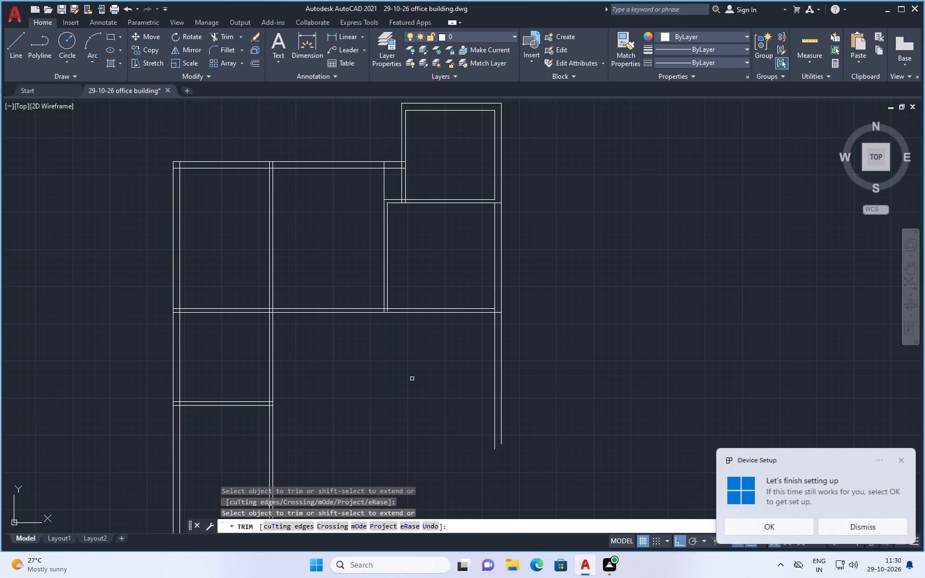
key(Escape)
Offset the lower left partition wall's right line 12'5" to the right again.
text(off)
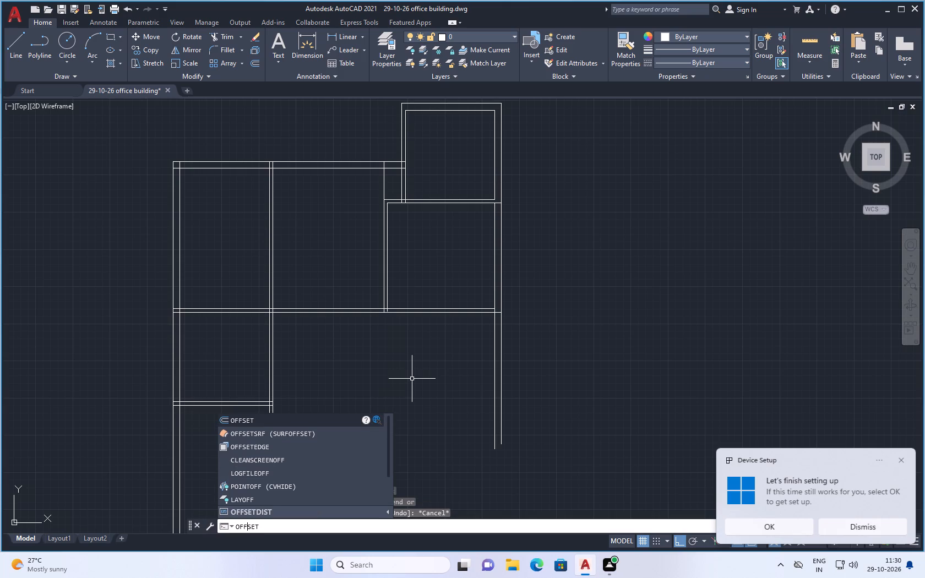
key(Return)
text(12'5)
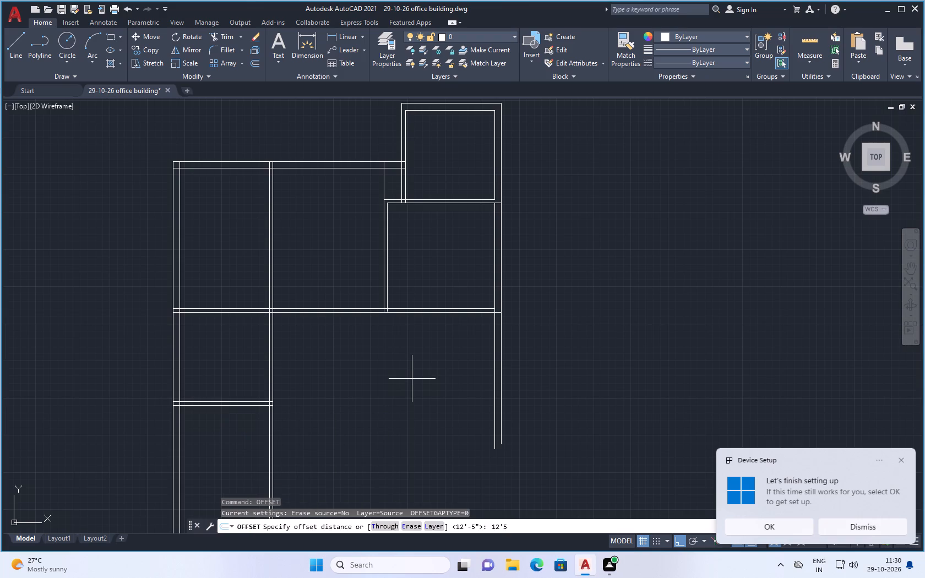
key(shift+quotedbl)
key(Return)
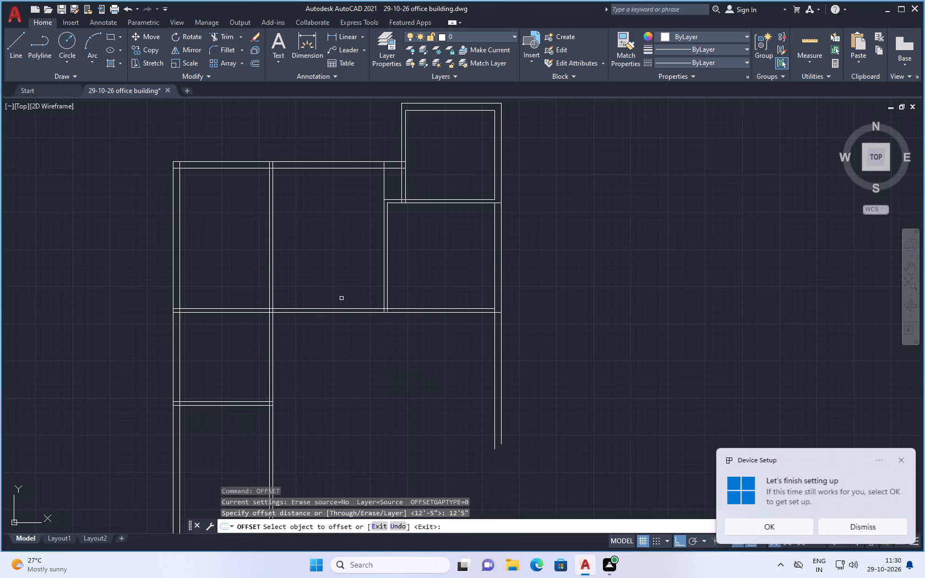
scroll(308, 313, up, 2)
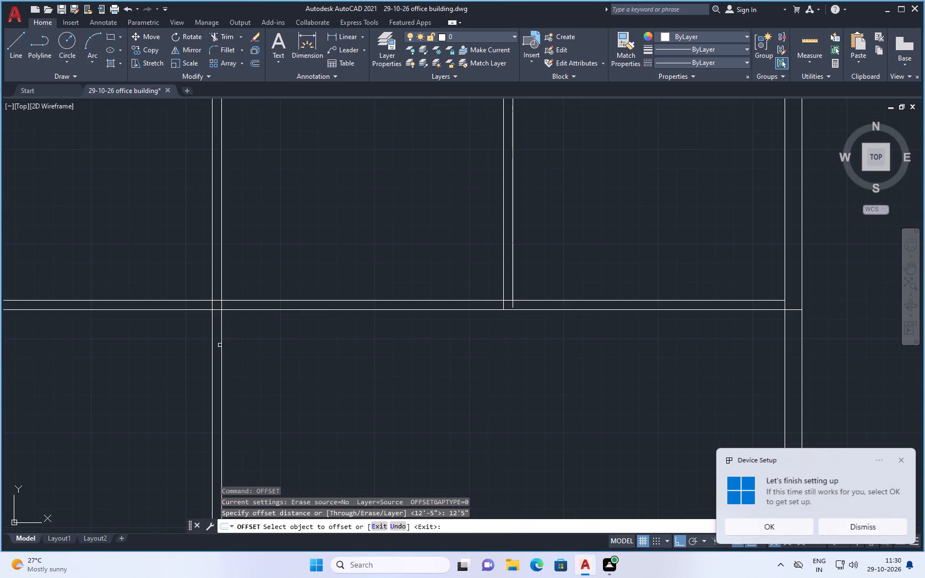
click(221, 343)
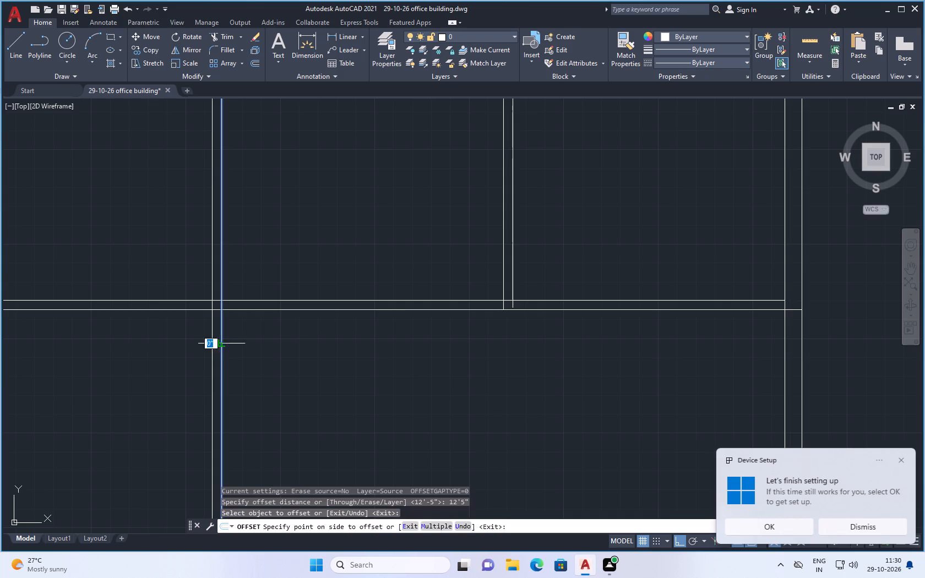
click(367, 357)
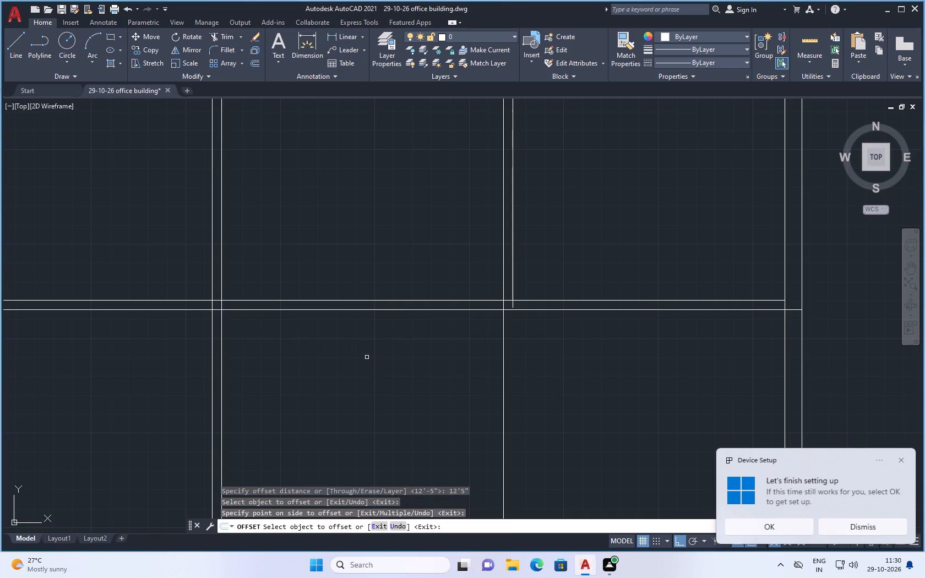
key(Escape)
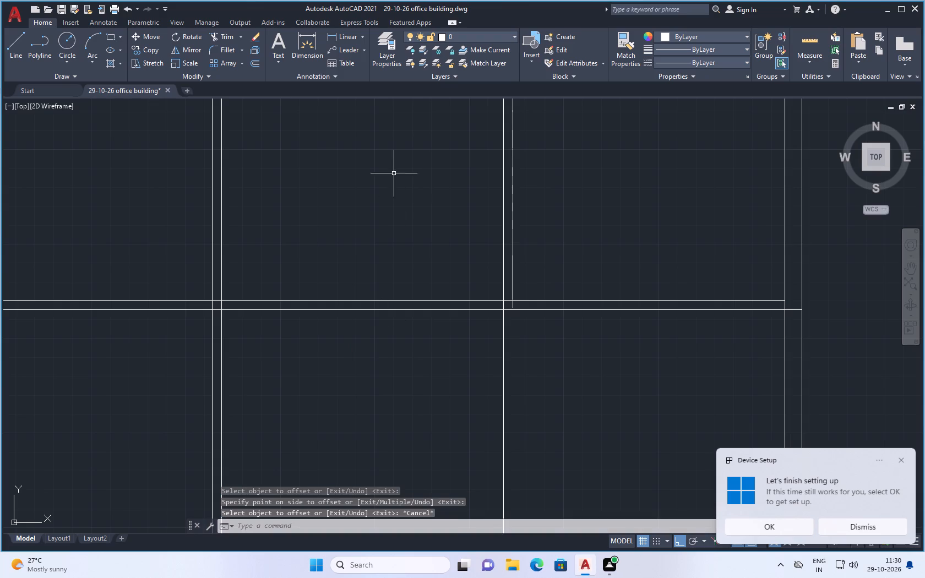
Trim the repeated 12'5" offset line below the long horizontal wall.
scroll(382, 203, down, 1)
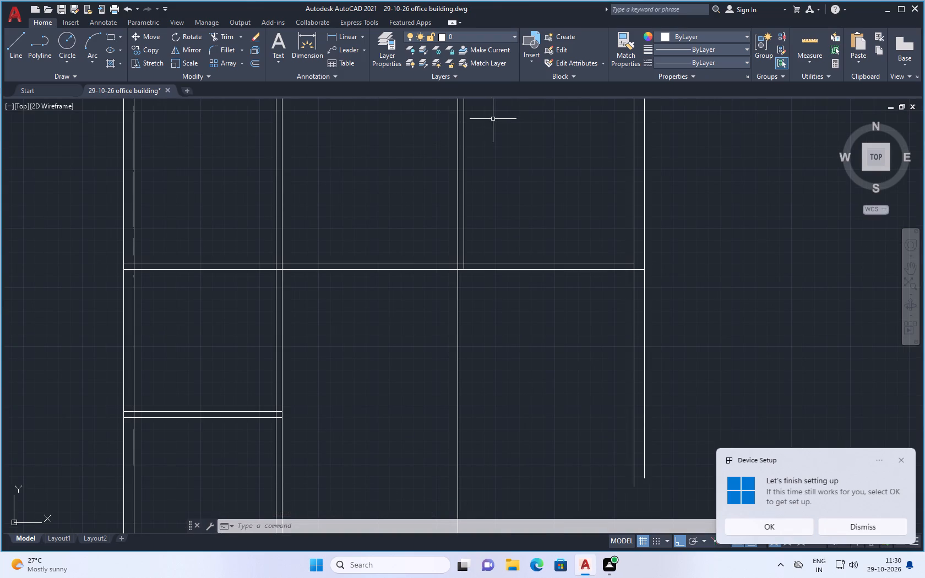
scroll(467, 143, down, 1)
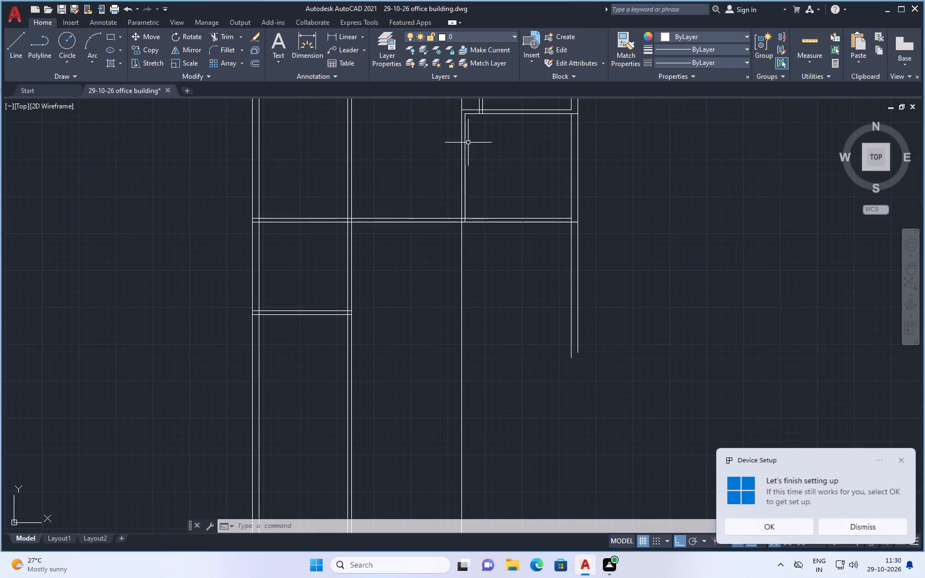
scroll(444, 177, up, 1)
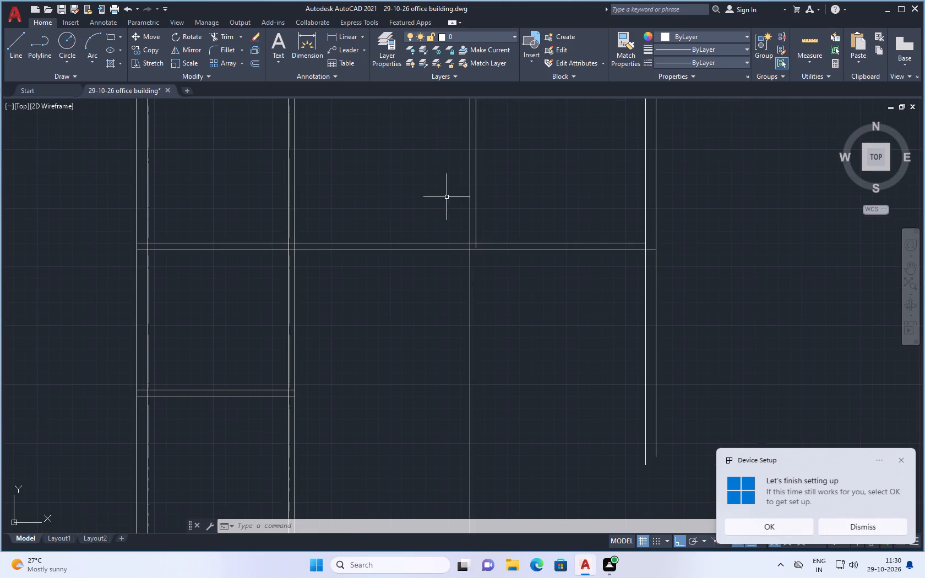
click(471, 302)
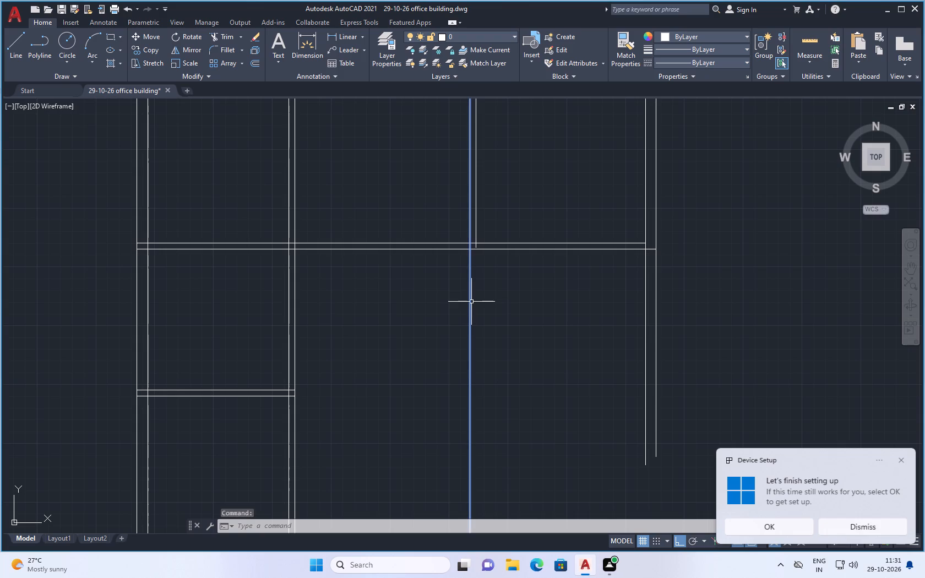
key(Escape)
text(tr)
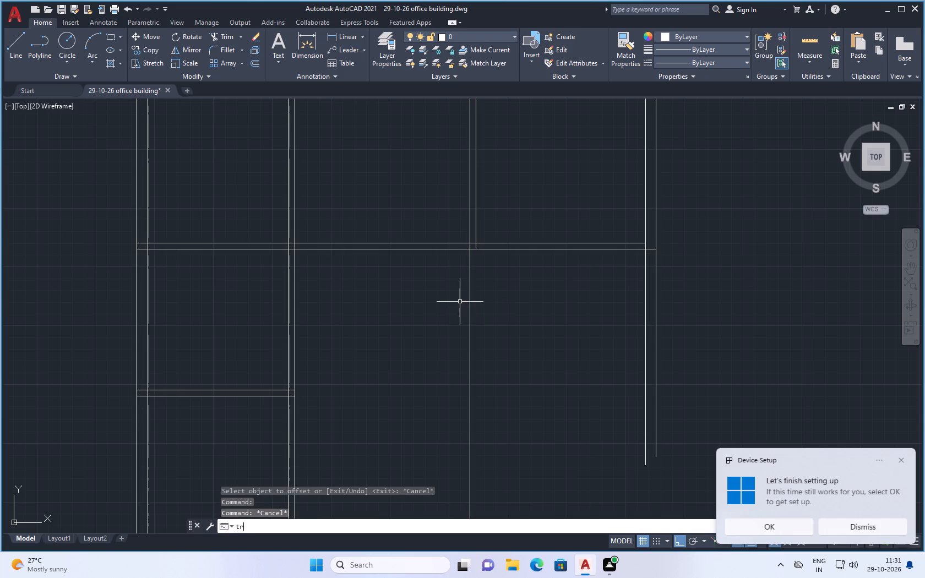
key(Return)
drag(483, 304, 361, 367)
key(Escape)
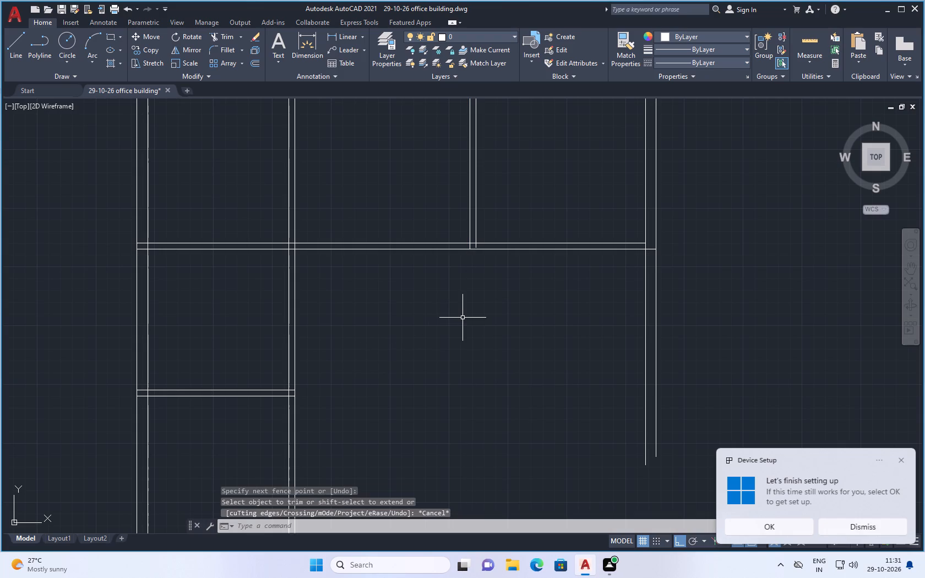
Offset the inner line of the right outer wall below the long horizontal wall 10' to the left.
scroll(432, 313, down, 1)
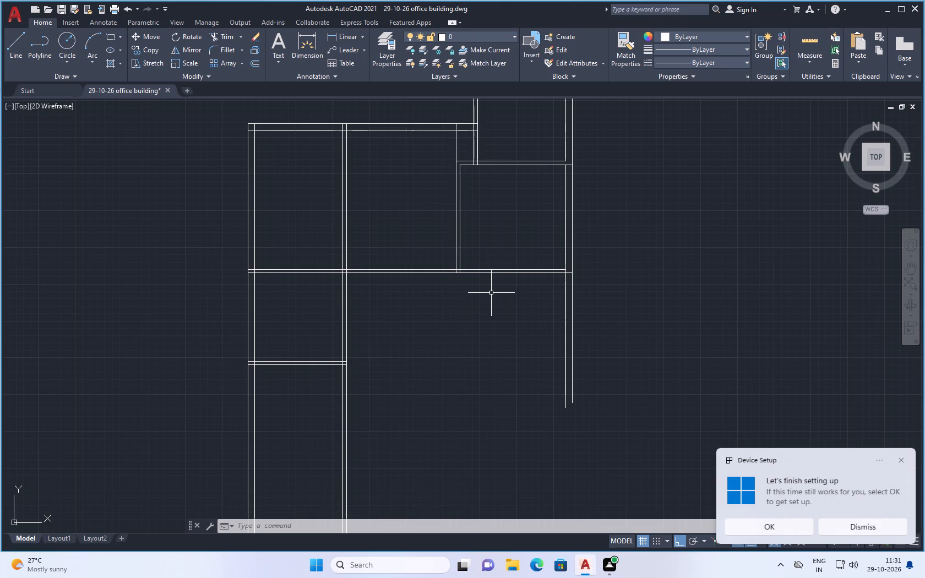
key(o)
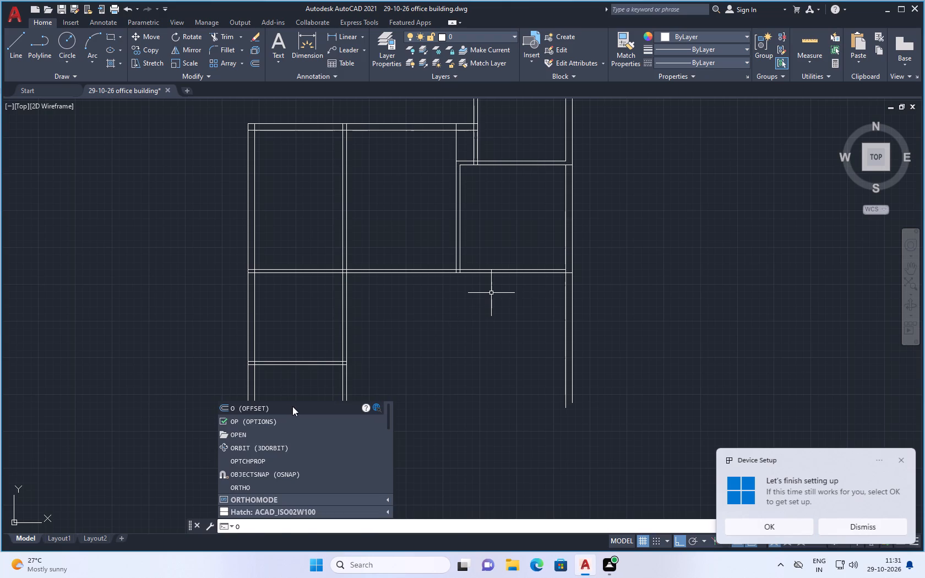
click(292, 406)
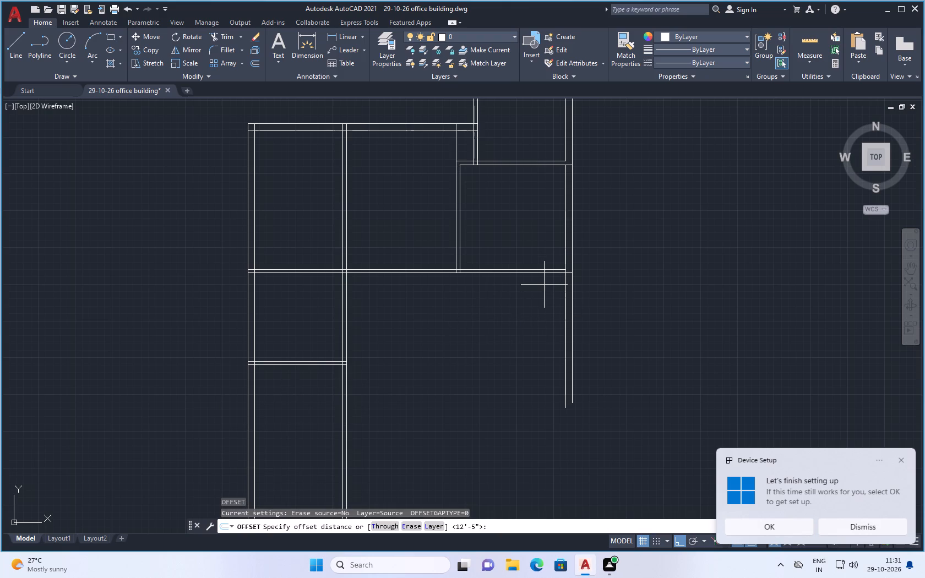
key(1)
text(0')
key(Return)
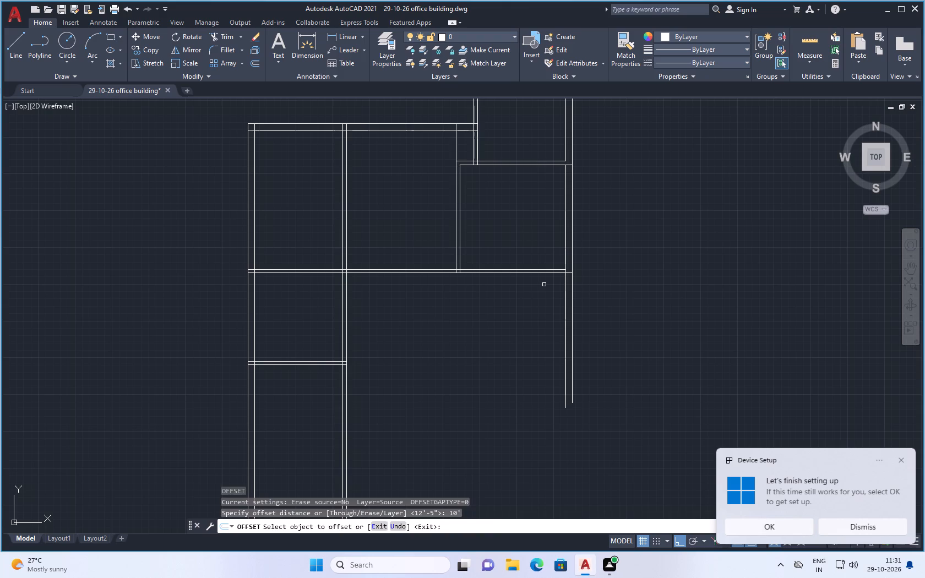
click(566, 323)
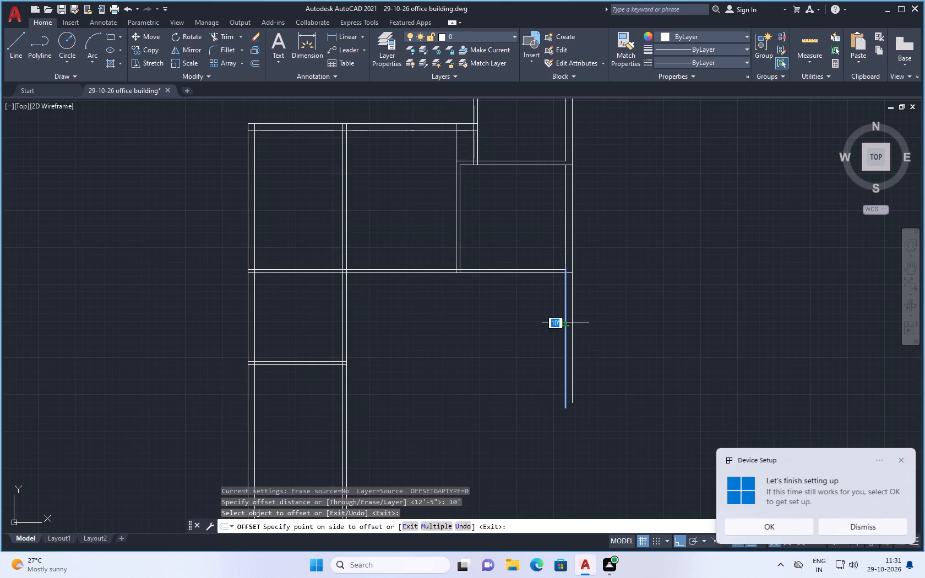
click(507, 340)
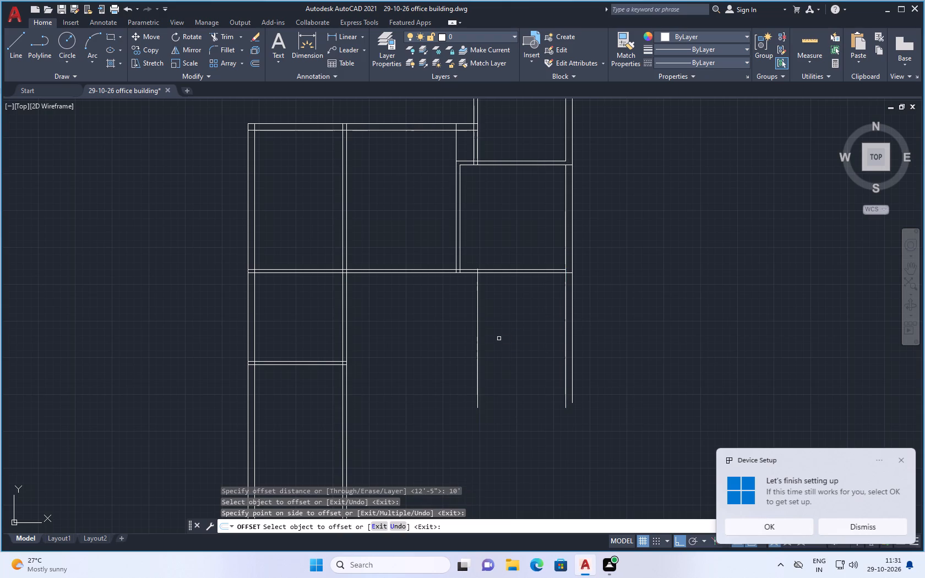
key(Escape)
Offset the new vertical line 5" to the left to form the lower right partition wall.
key(space)
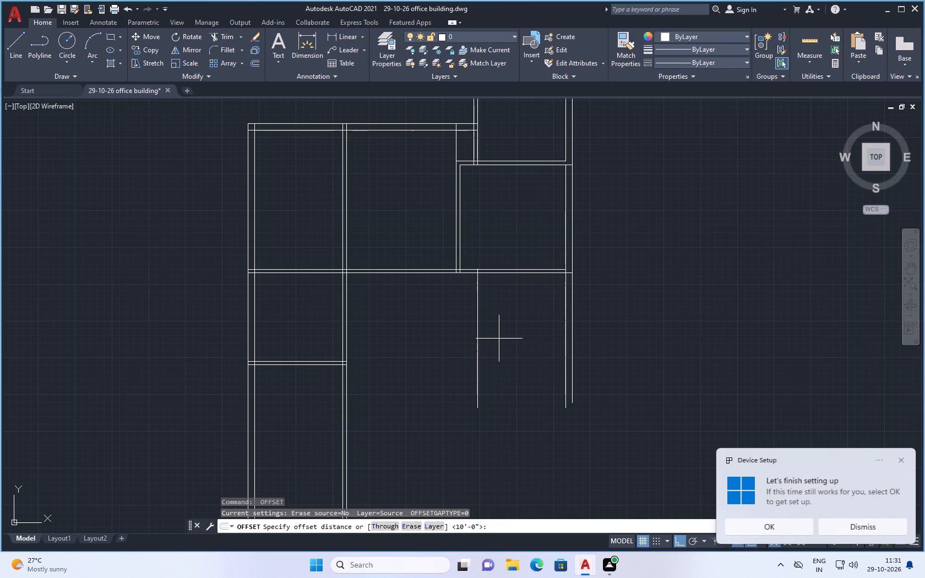
key(5)
key(shift+quotedbl)
key(Return)
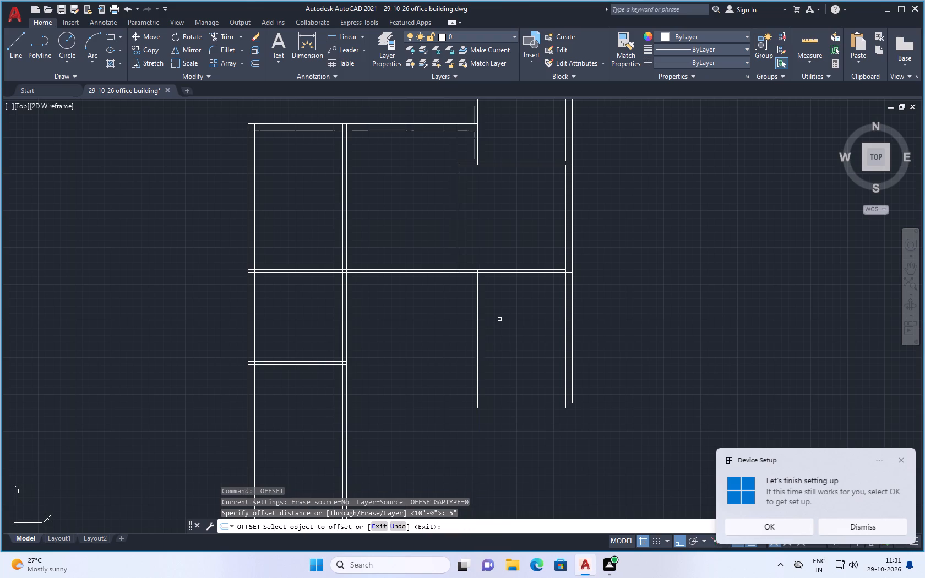
scroll(475, 322, up, 2)
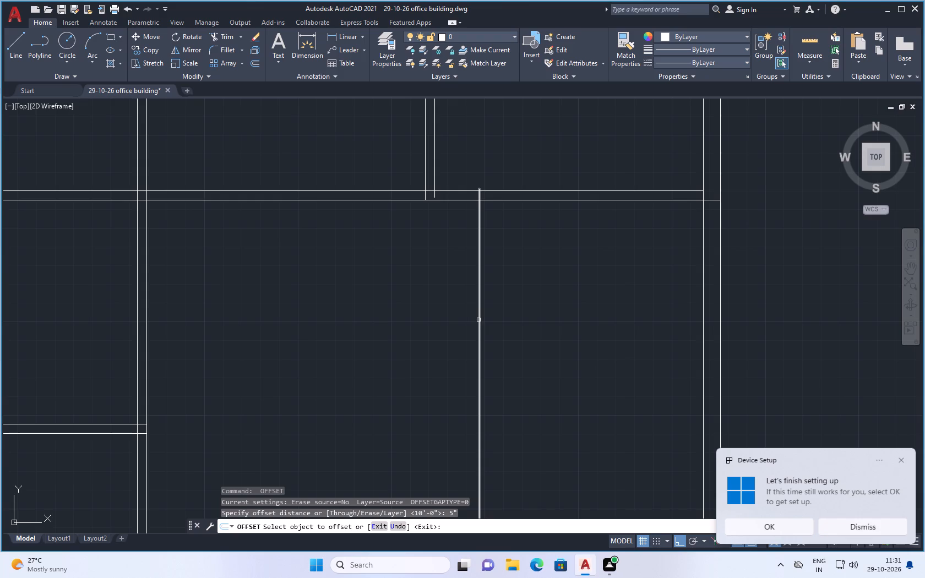
click(478, 320)
click(428, 343)
key(Escape)
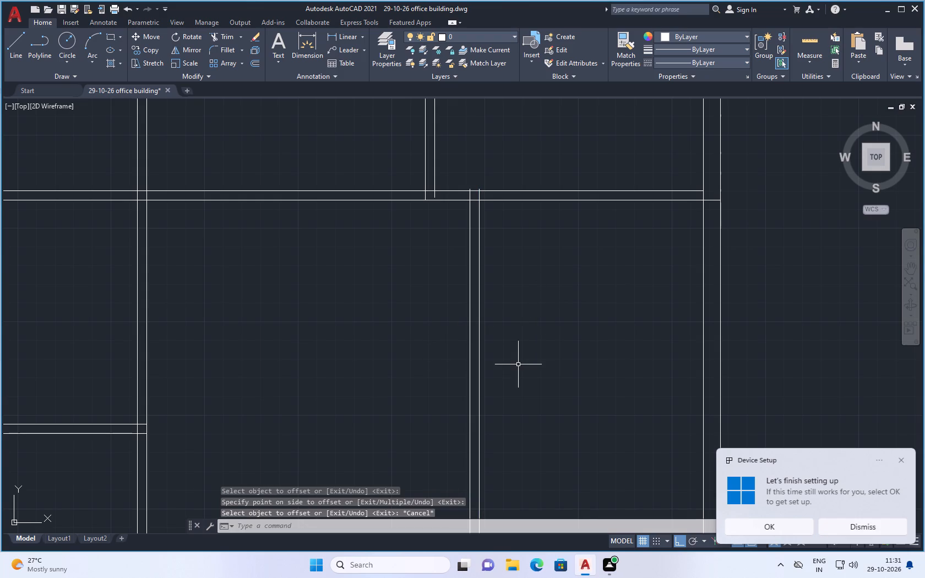
Offset the lower line of the long horizontal wall 5' downward.
scroll(509, 357, down, 2)
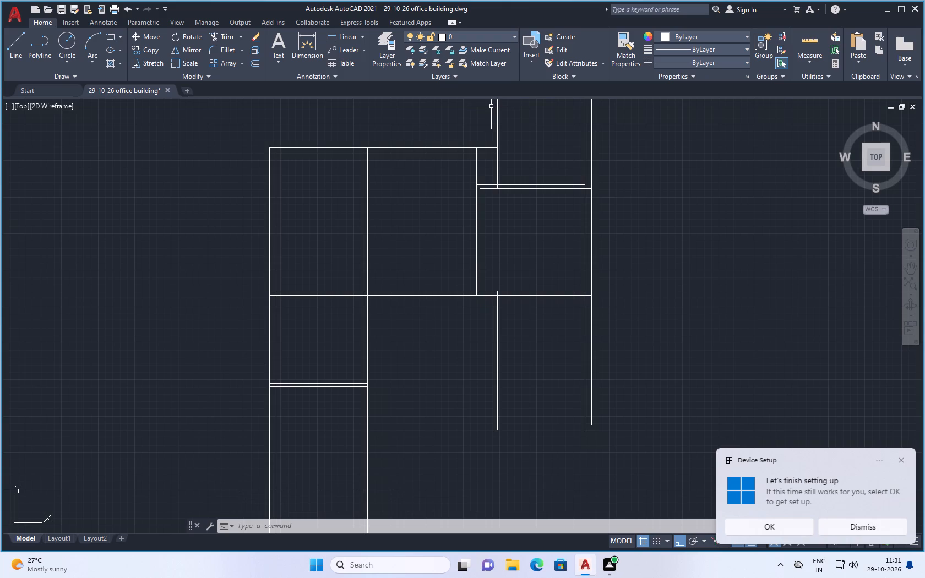
text(off)
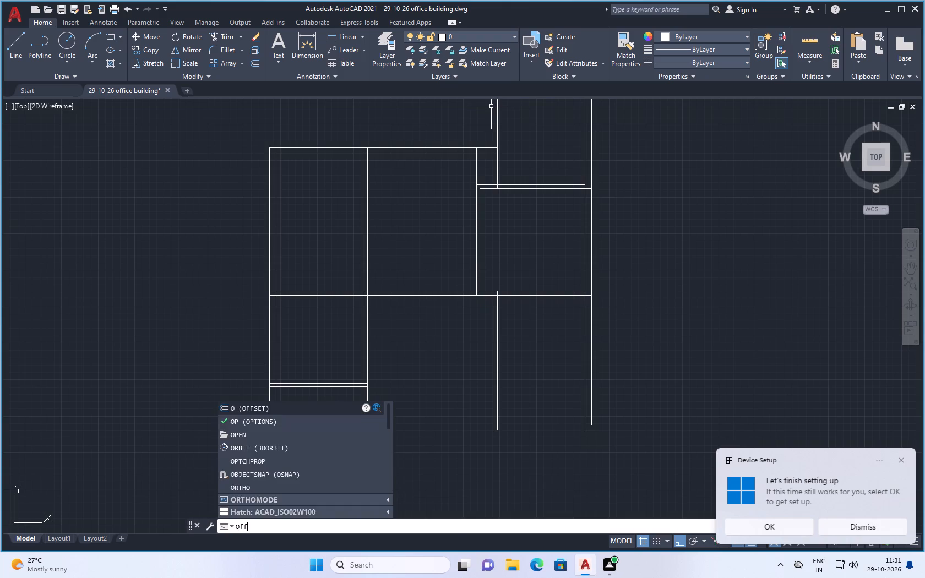
key(Return)
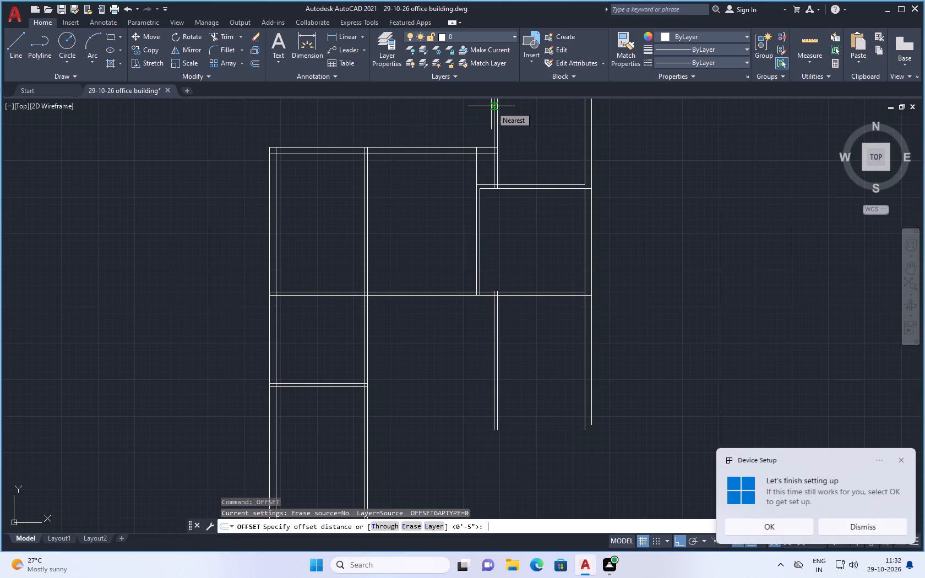
text(5')
key(Return)
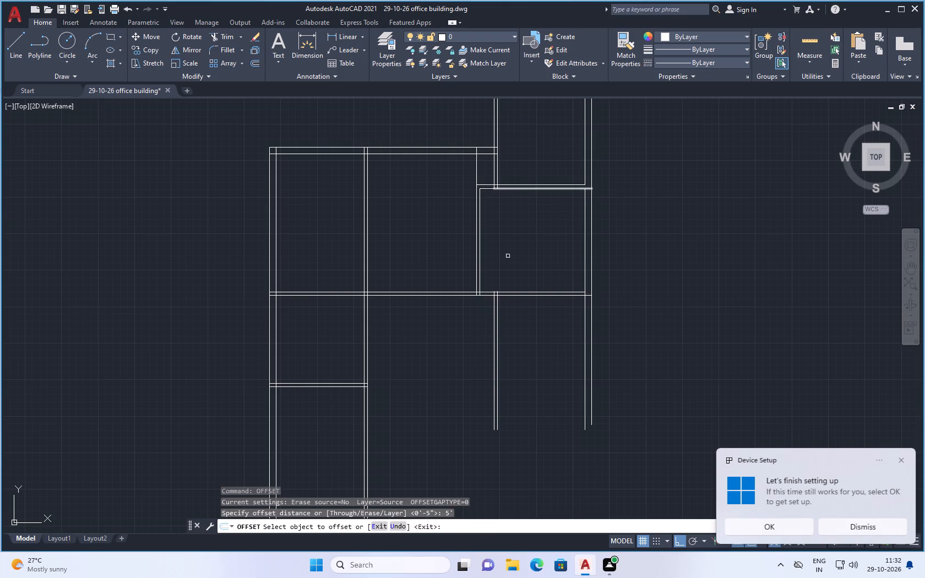
click(528, 296)
click(516, 359)
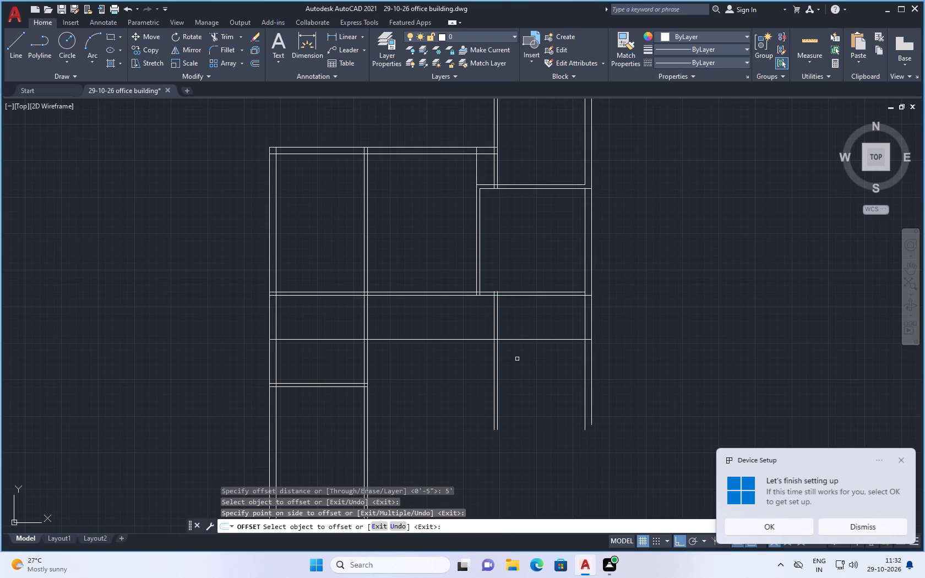
Offset the new horizontal line below the long horizontal wall 5" downward to form a partition wall.
key(Escape)
key(space)
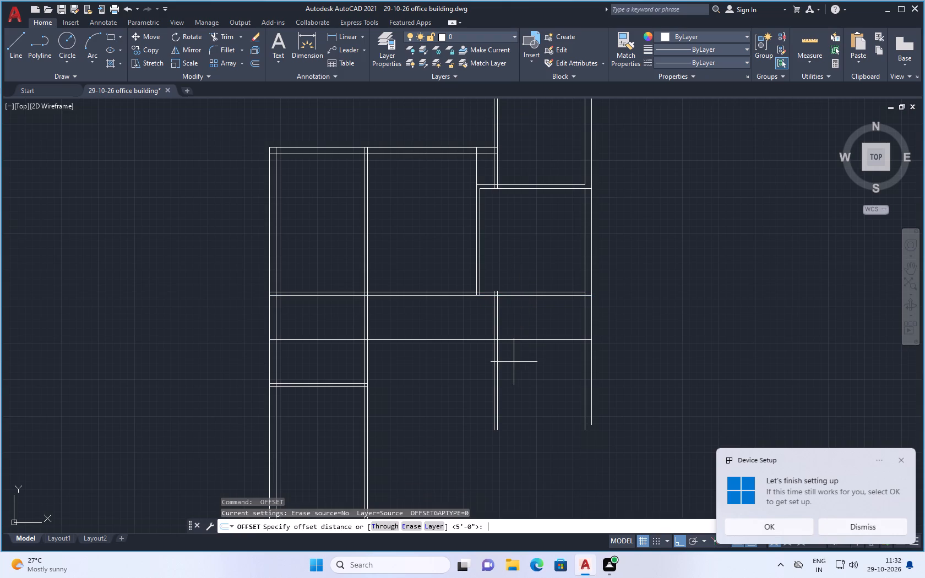
key(5)
key(shift+quotedbl)
key(Return)
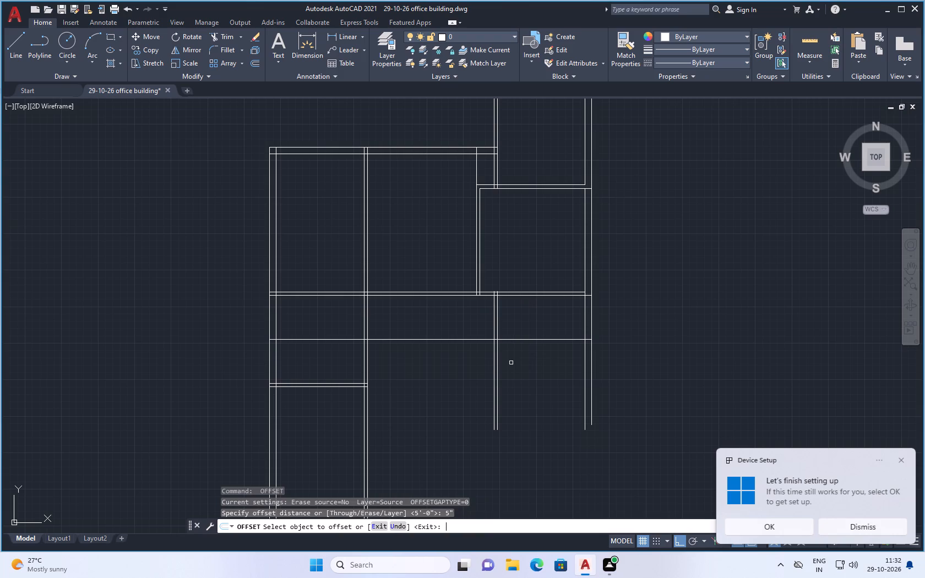
click(535, 340)
click(536, 364)
key(Escape)
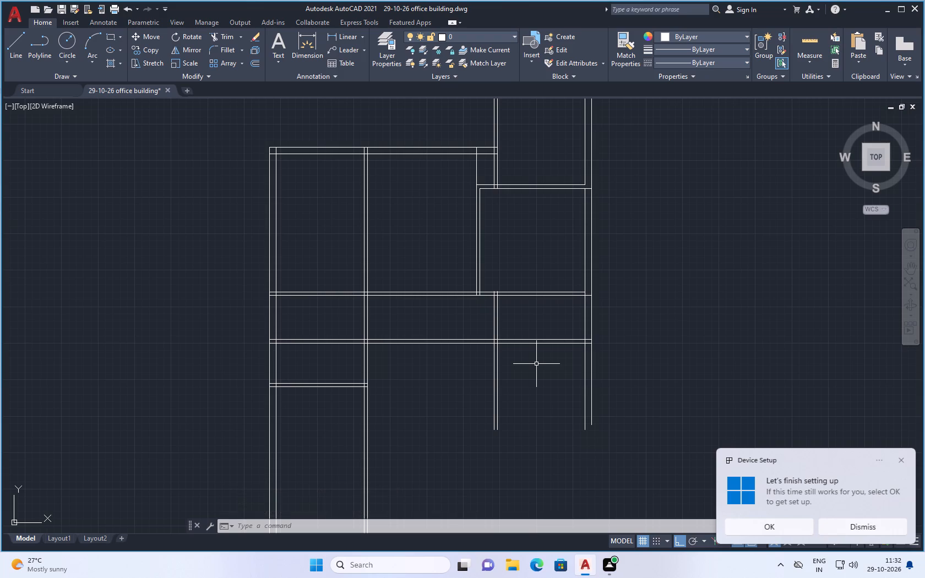
Trim both lines of the new 5" horizontal wall between the left and right vertical partitions.
text(tr)
key(Return)
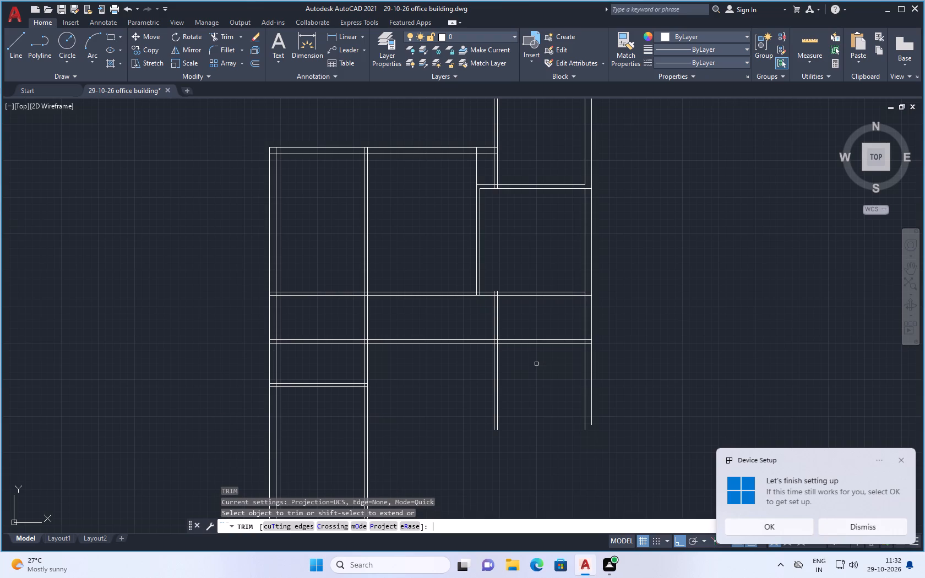
scroll(443, 358, up, 2)
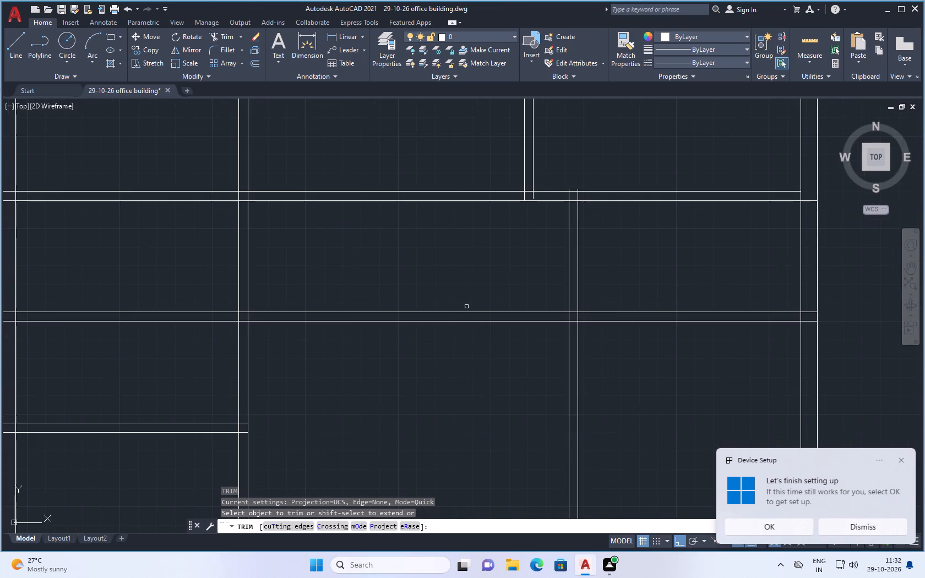
click(470, 313)
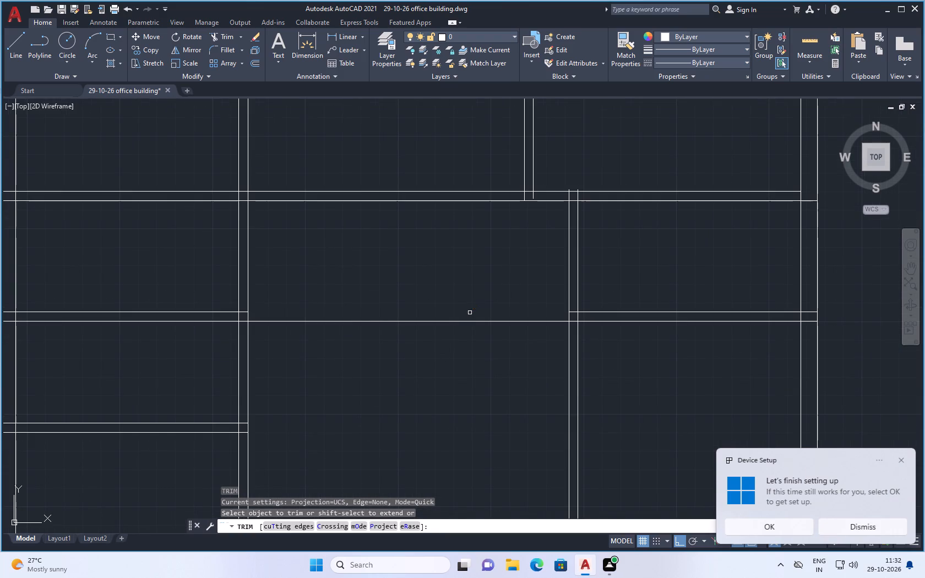
click(467, 321)
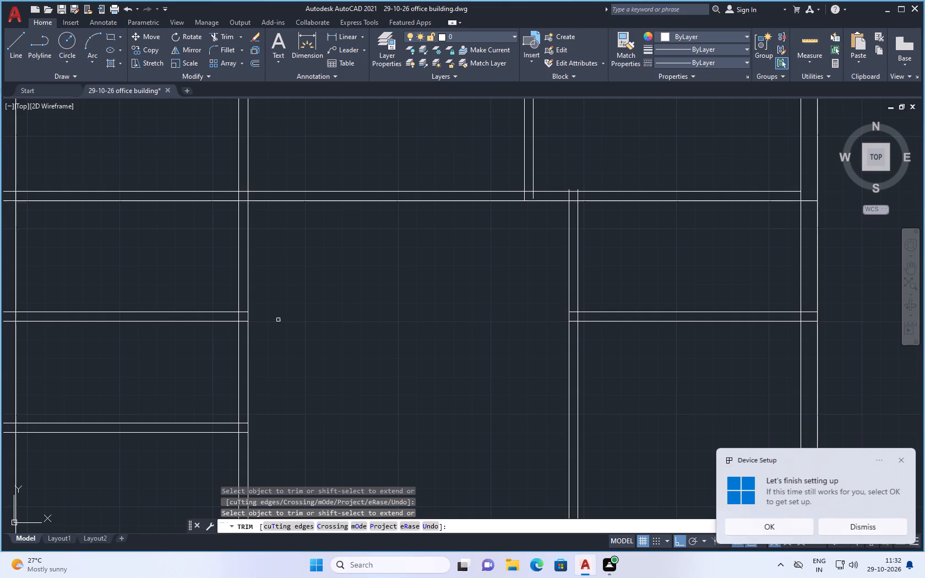
Trim away the leftover 5" wall lines across the left room, including the short pieces inside its partition and outer wall.
scroll(328, 332, down, 1)
scroll(200, 298, up, 1)
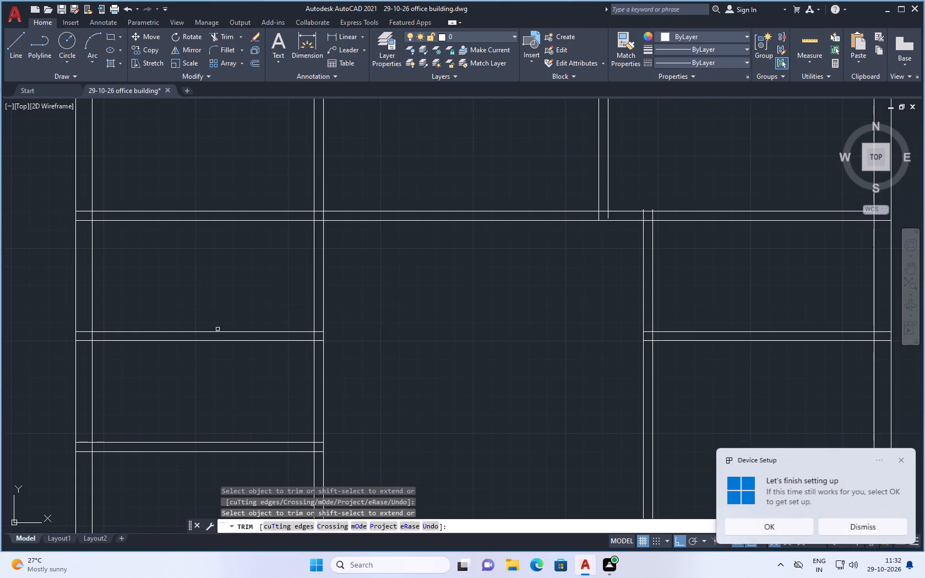
click(221, 332)
click(222, 341)
scroll(316, 319, up, 1)
click(315, 340)
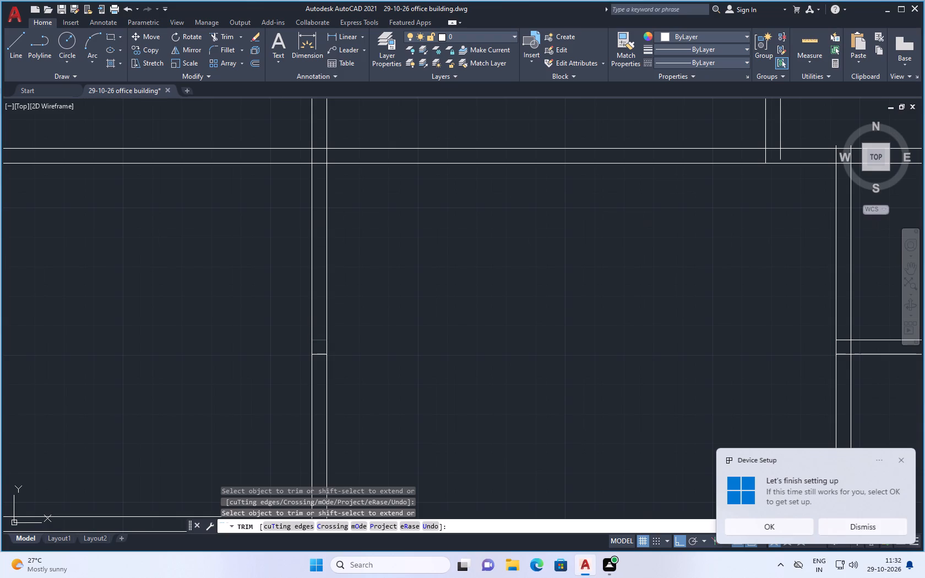
click(319, 353)
scroll(306, 301, down, 2)
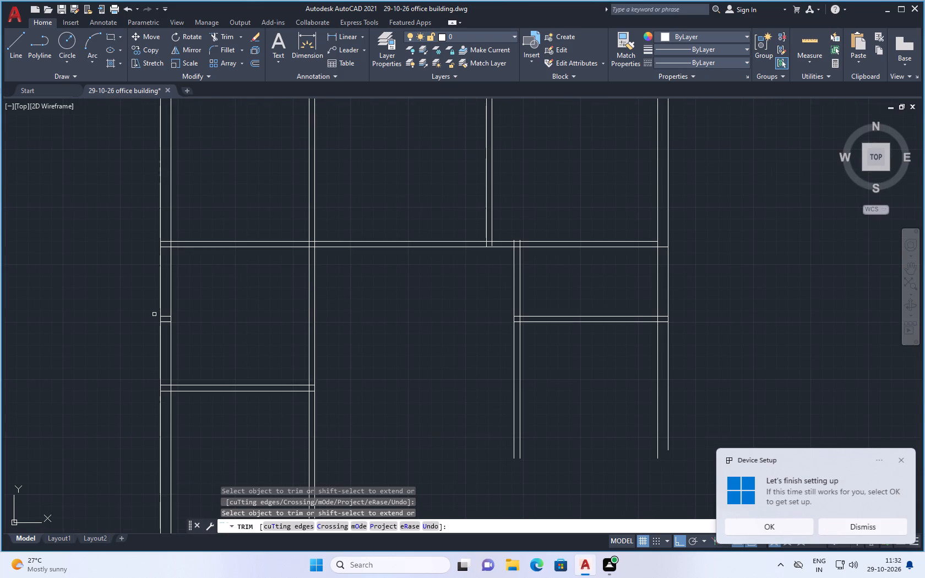
scroll(155, 316, up, 2)
click(175, 318)
click(174, 332)
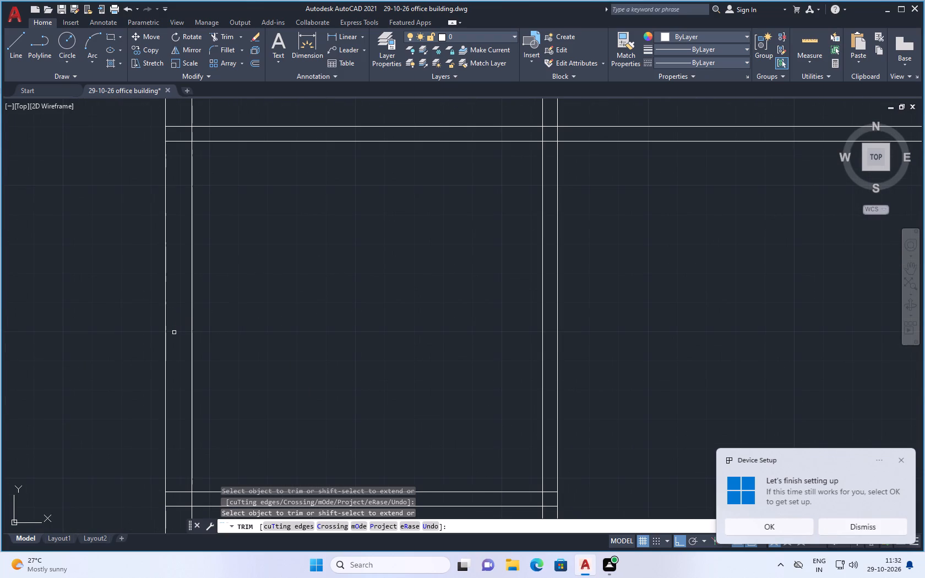
scroll(409, 506, down, 3)
scroll(396, 397, down, 2)
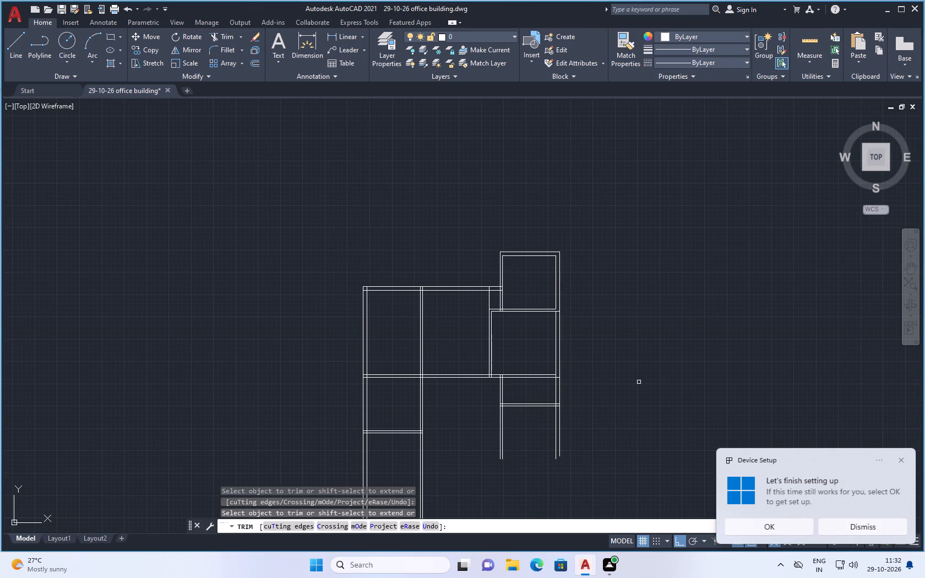
key(Escape)
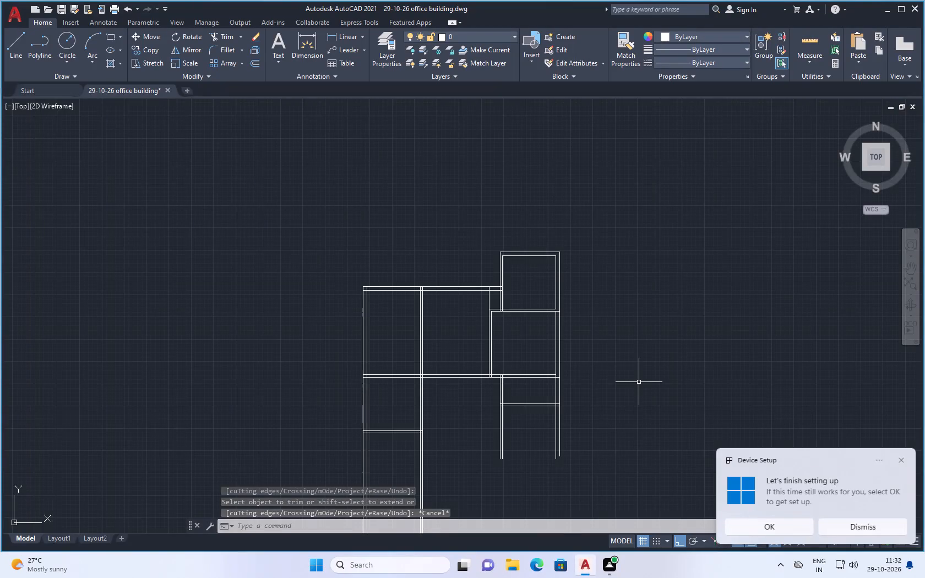
Measure the inner width and depth of the small room below the long horizontal wall on the right side.
text(off)
key(Return)
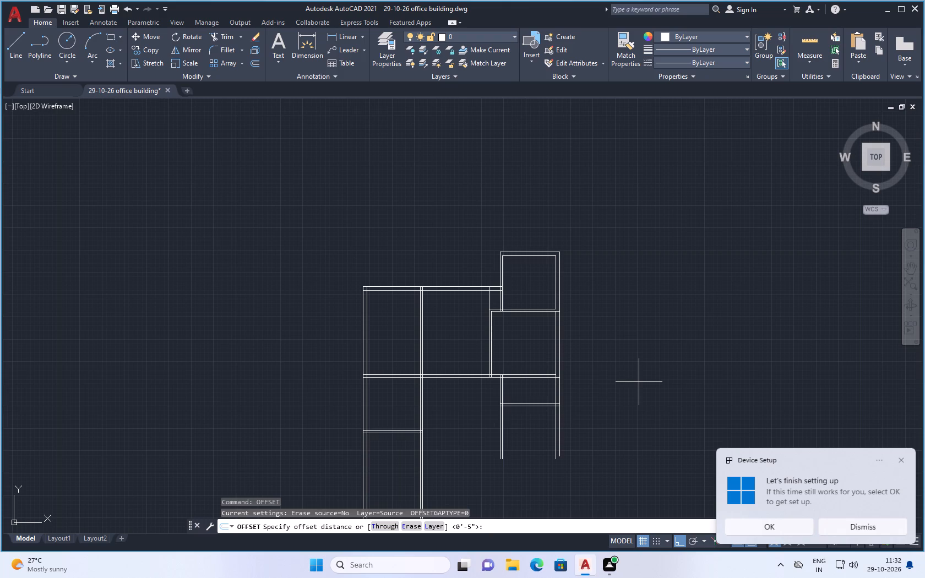
click(808, 40)
scroll(513, 392, up, 1)
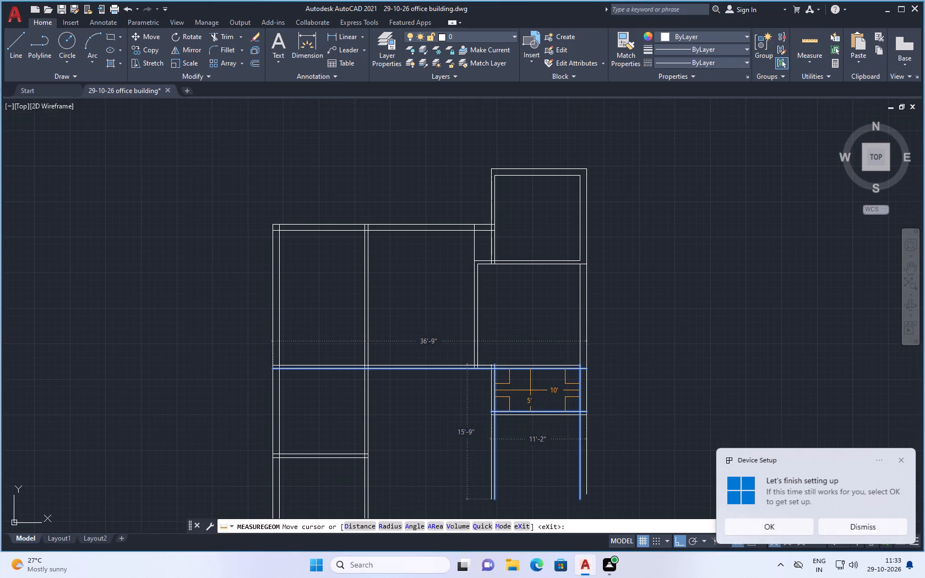
key(Escape)
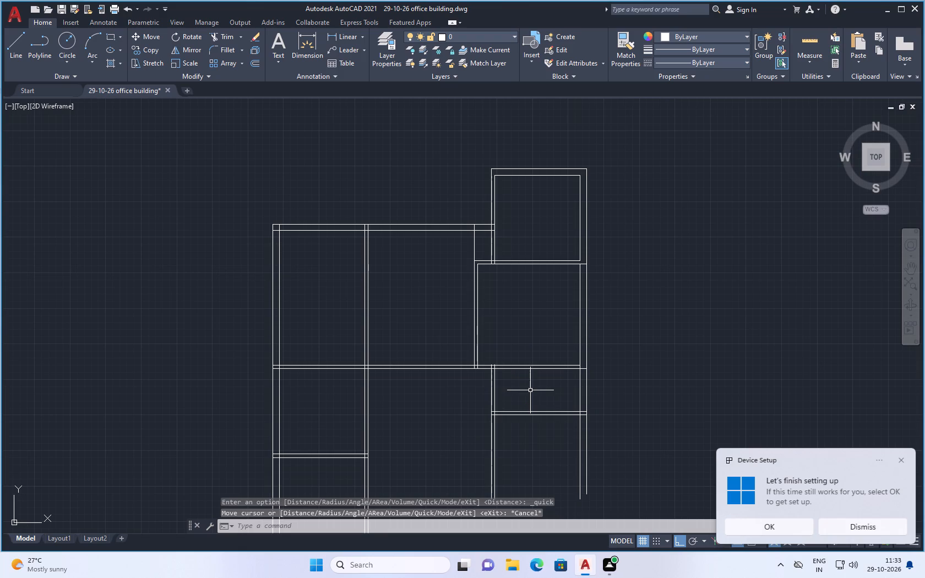
Trim both lines of the right outer wall below the small right room.
scroll(553, 321, down, 2)
scroll(556, 357, up, 2)
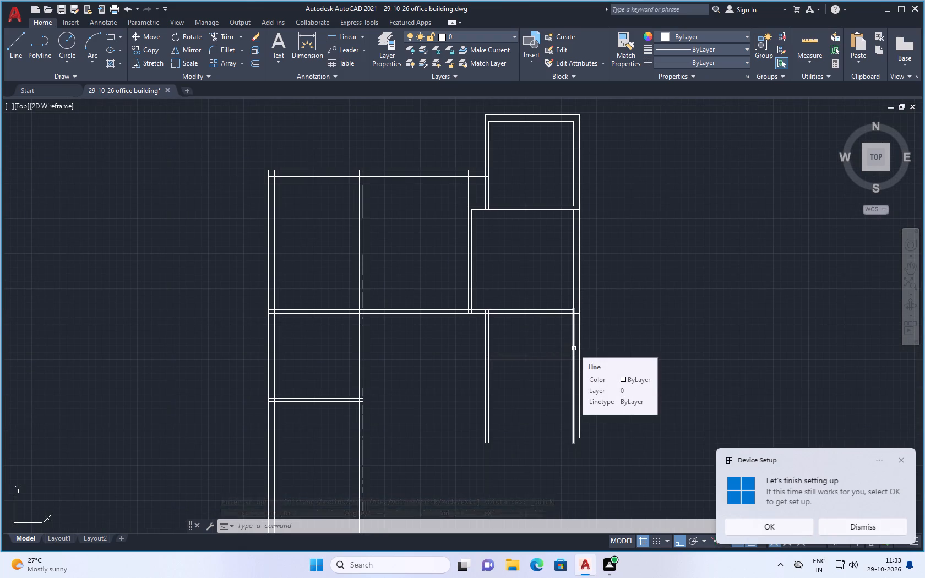
text(tr)
key(Return)
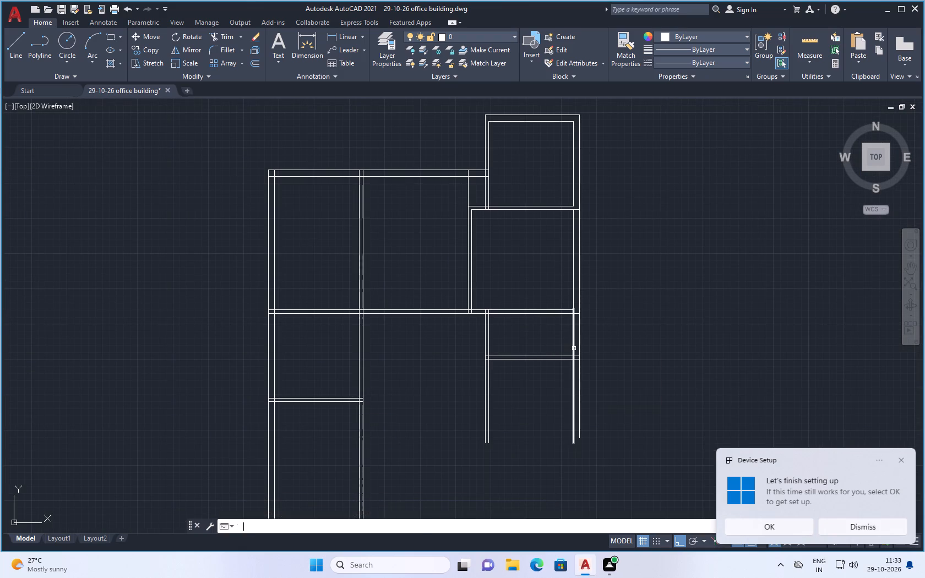
click(579, 381)
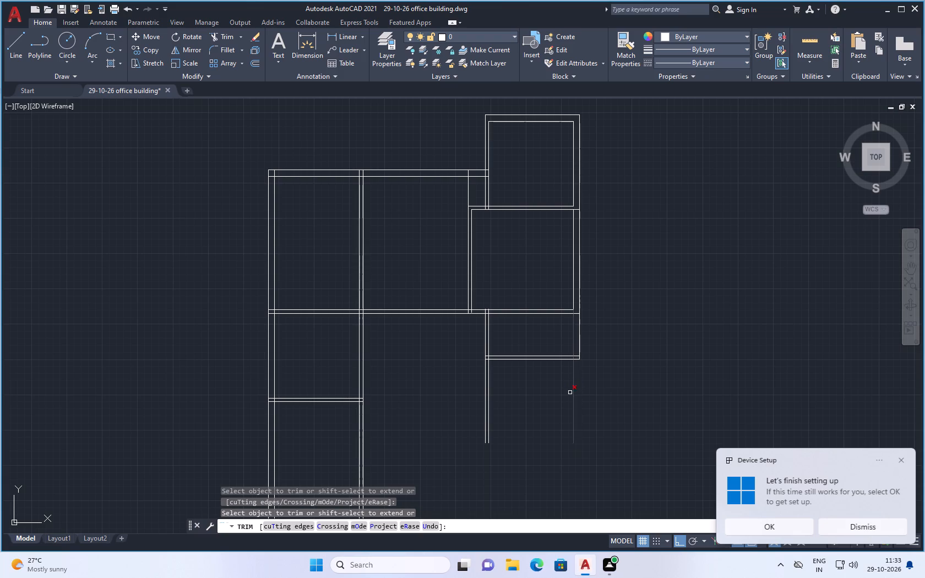
click(573, 389)
key(Escape)
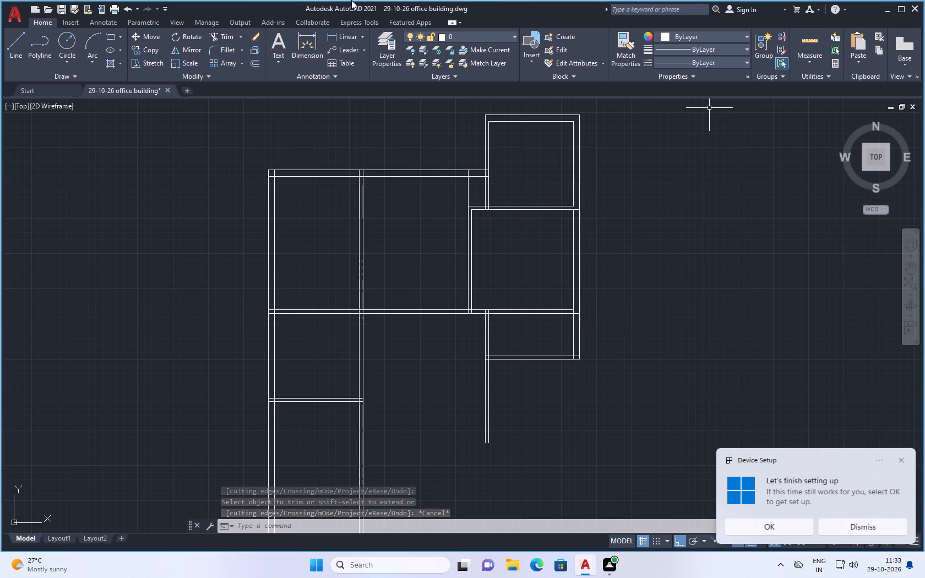
Draw a line from the small right room's outer lower corner 2' left, 5' down, and left to the vertical partition's right line.
click(14, 42)
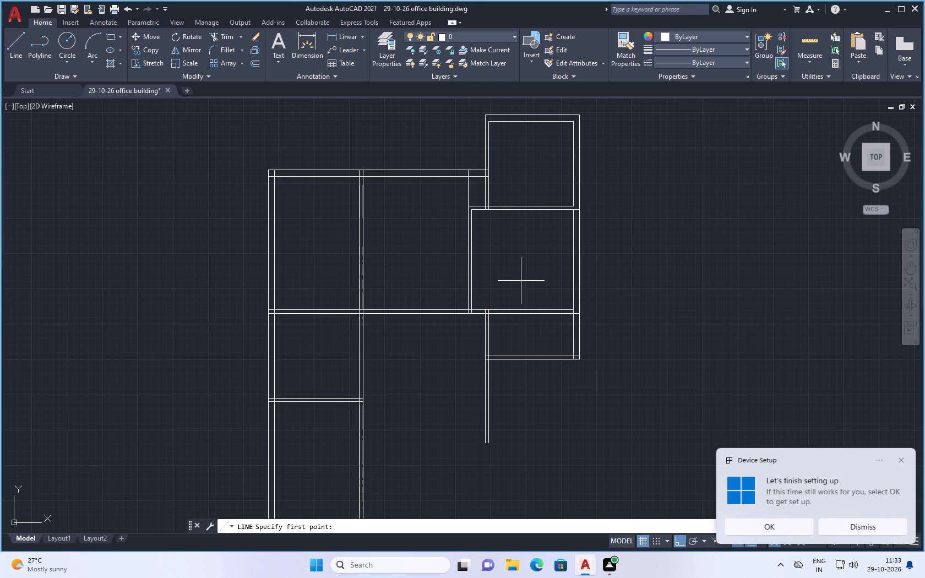
scroll(602, 379, up, 1)
scroll(570, 347, up, 1)
click(562, 348)
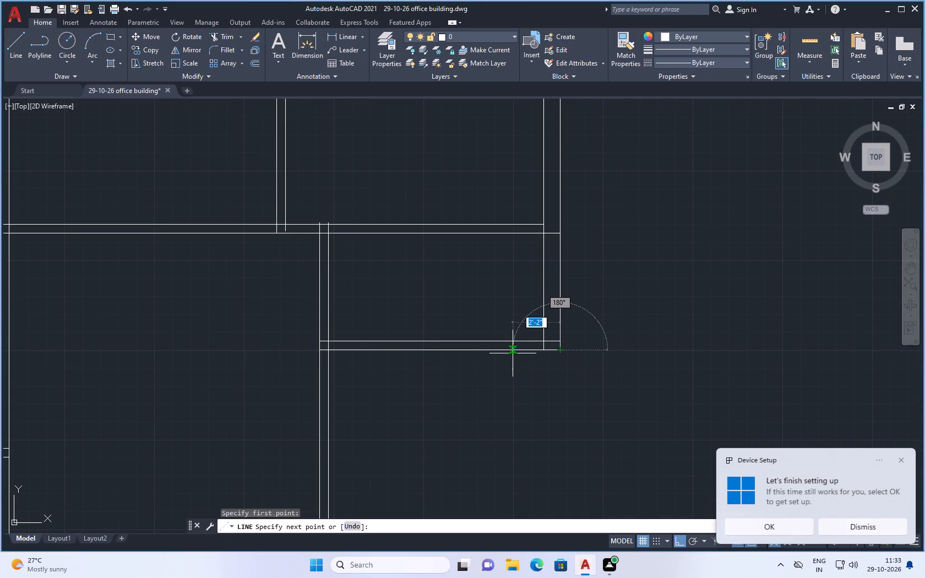
text(2')
key(Return)
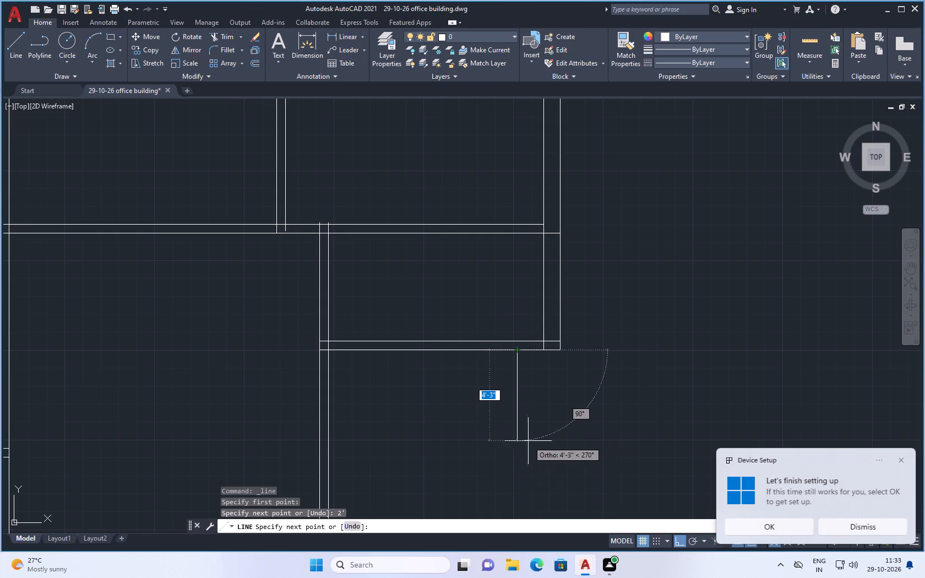
scroll(526, 434, down, 4)
scroll(534, 394, up, 3)
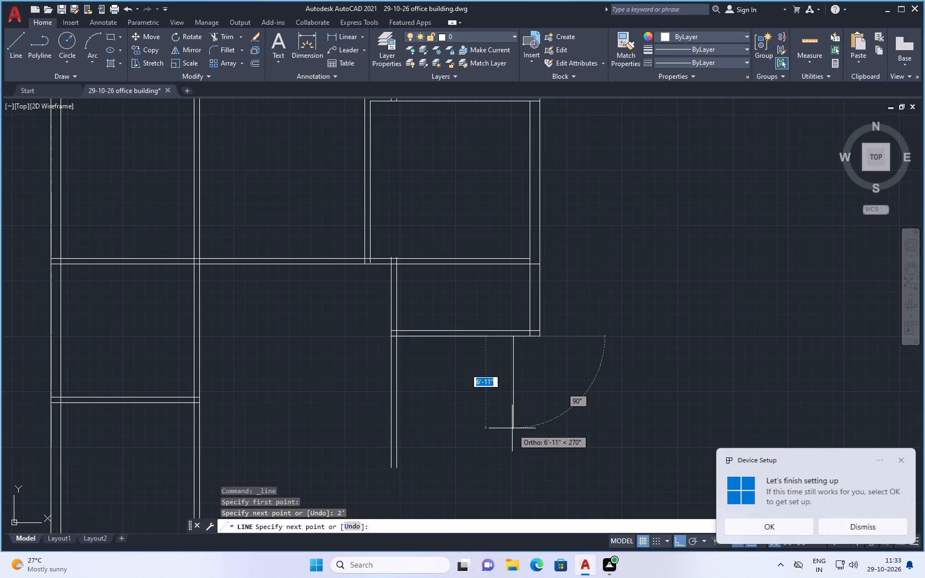
text(5')
key(Return)
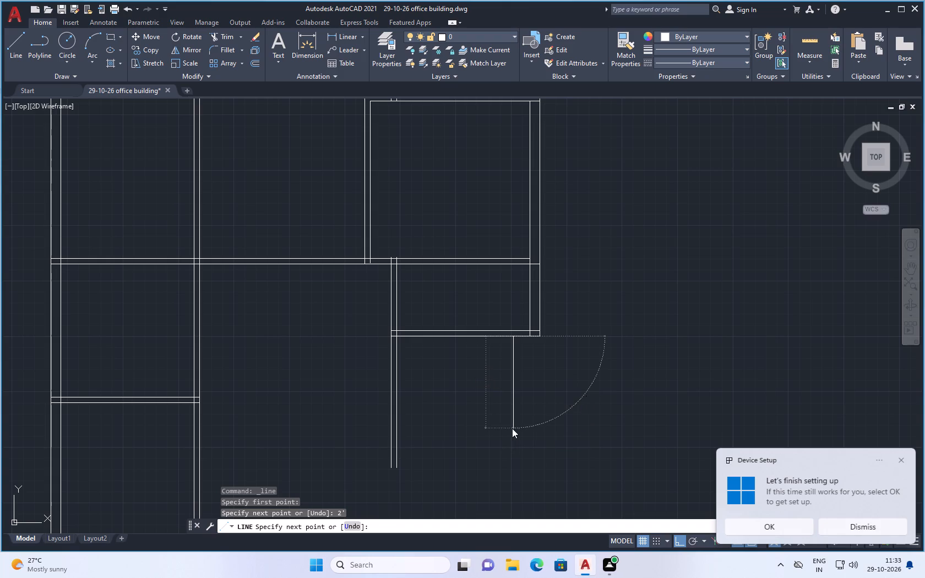
click(395, 405)
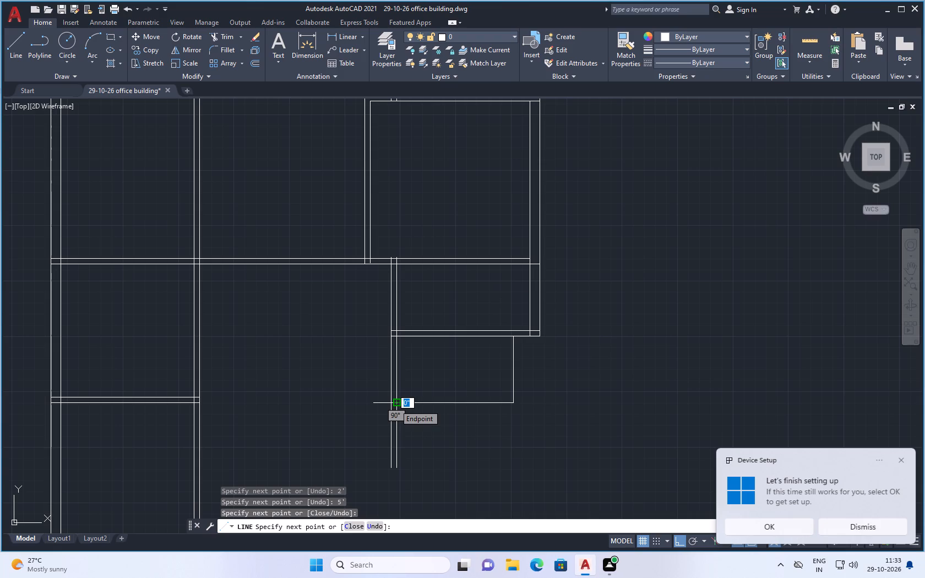
key(Escape)
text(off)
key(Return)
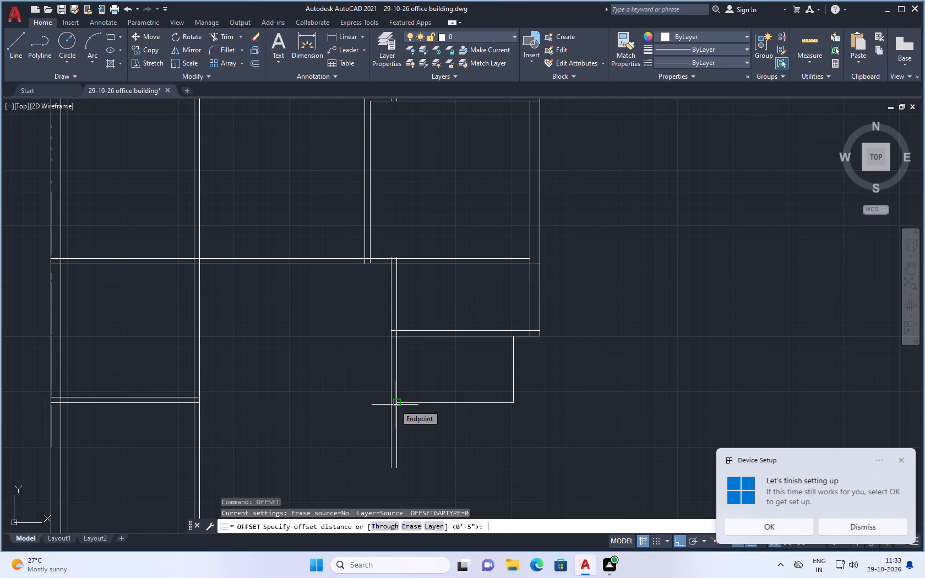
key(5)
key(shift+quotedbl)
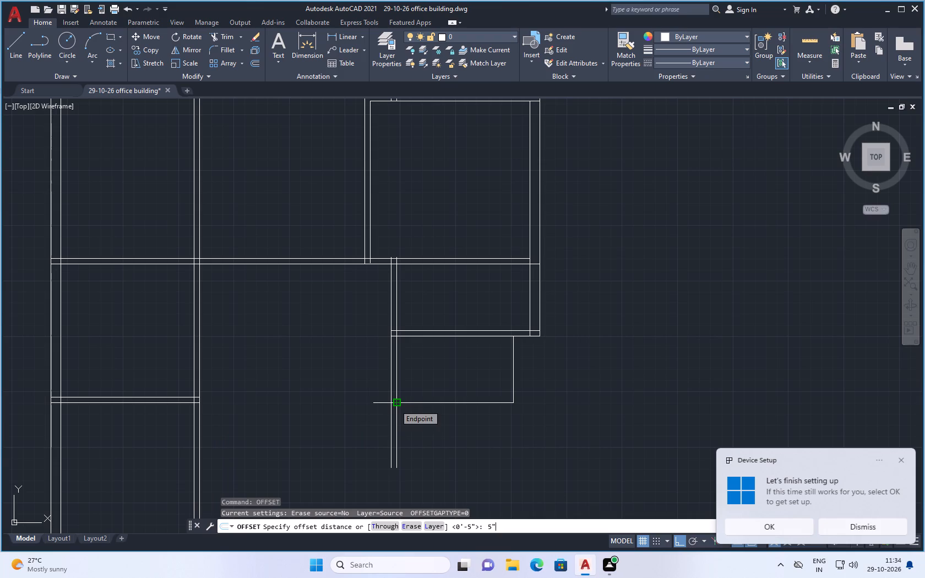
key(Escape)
Offset the new 5' vertical line 9" to the right to form the outer wall below the small room.
key(space)
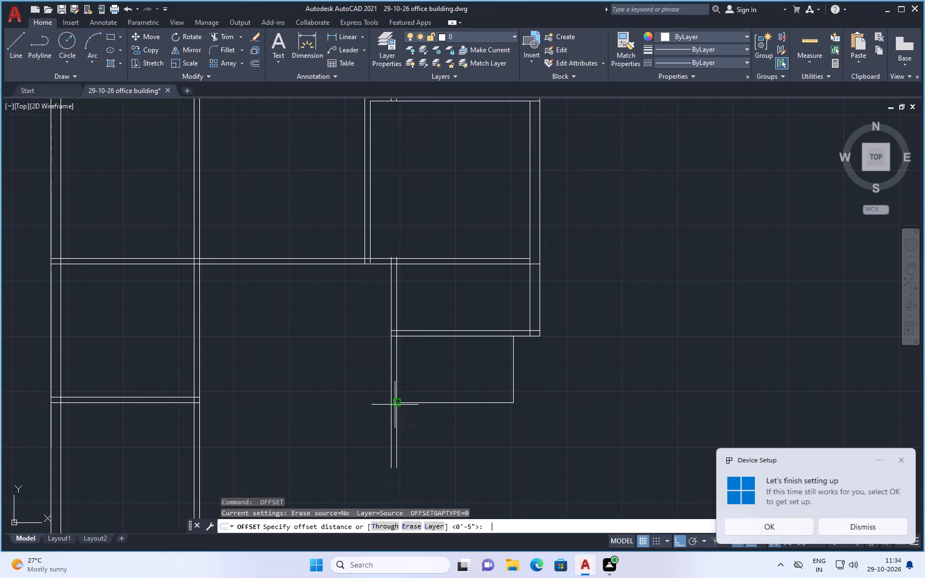
text(9")
key(Return)
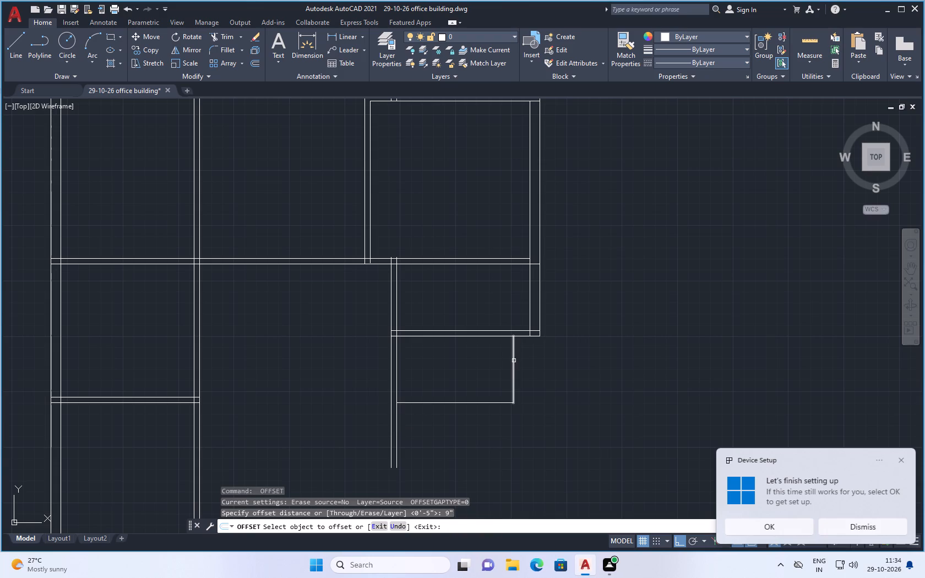
drag(514, 361, 530, 359)
click(539, 357)
key(Escape)
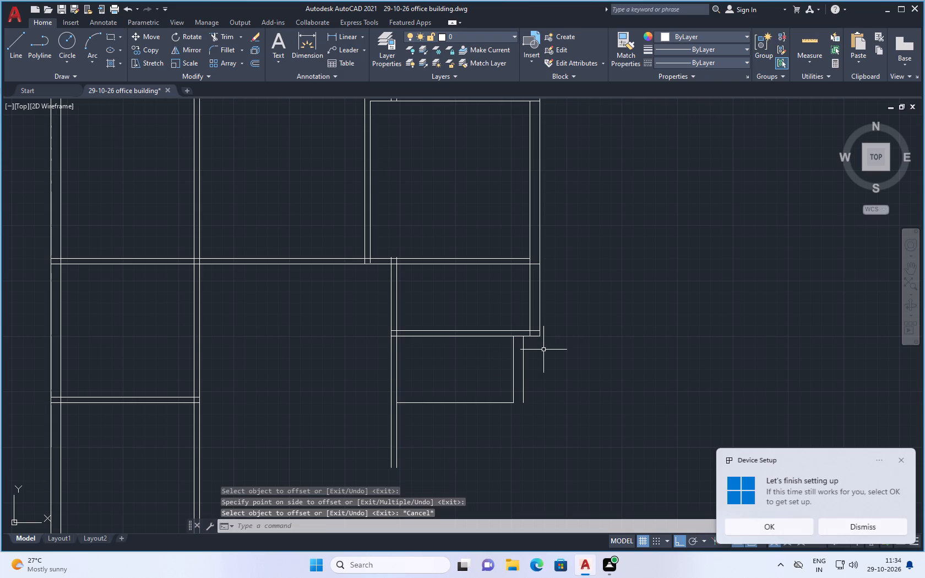
Offset the bottom line of the room below the small right room 5" downward to form its lower wall.
key(space)
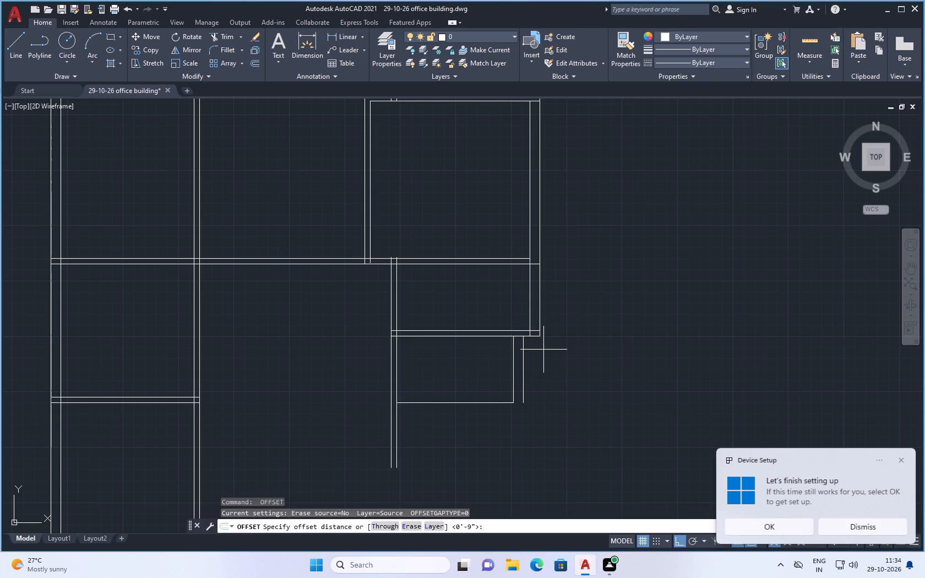
text(5")
key(Return)
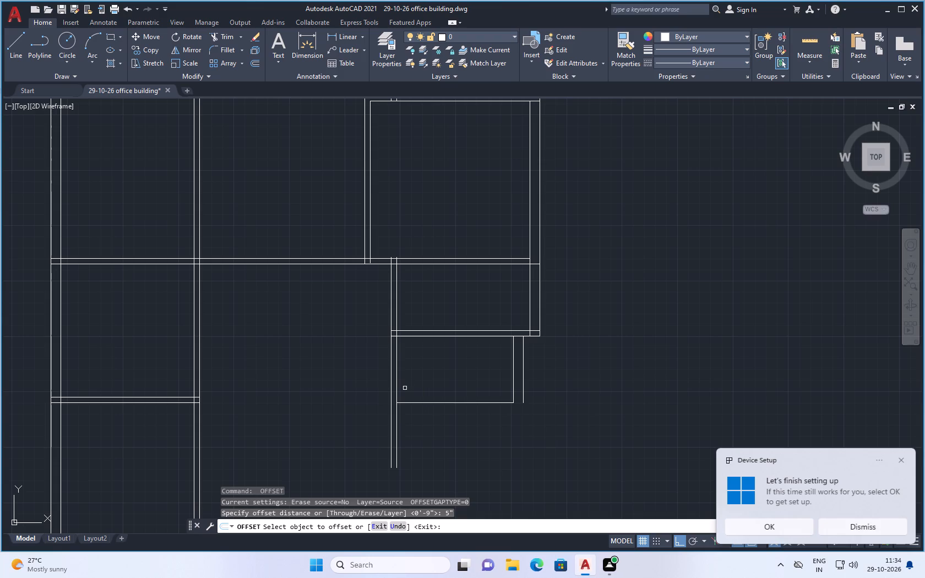
click(469, 403)
click(468, 418)
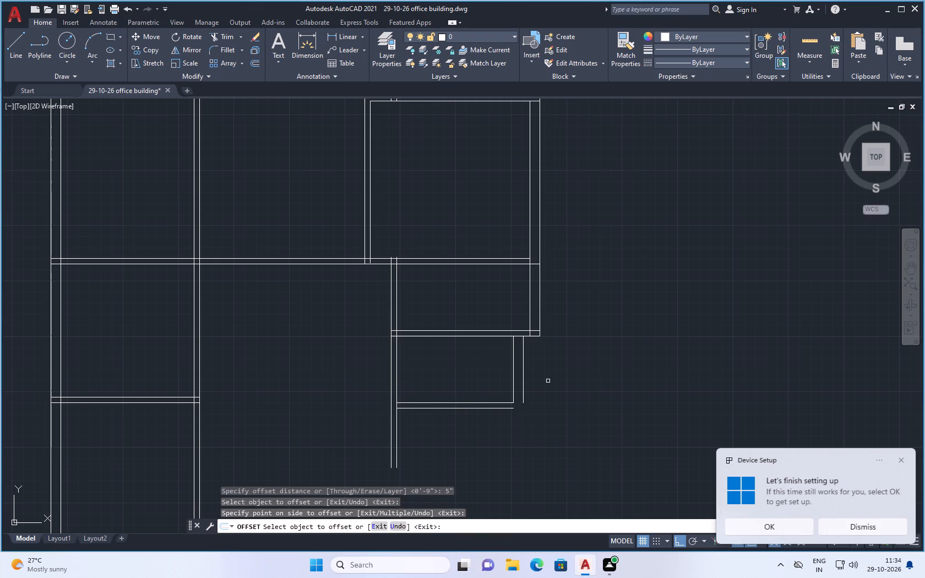
key(Escape)
Fillet the outer right wall line with the new lower wall line to close the outer corner squarely.
key(f)
key(i)
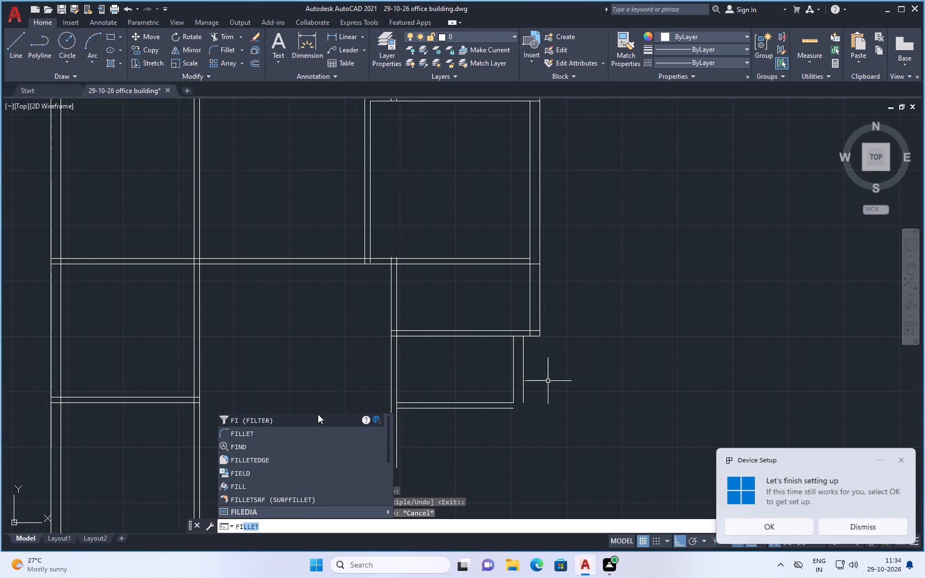
click(263, 433)
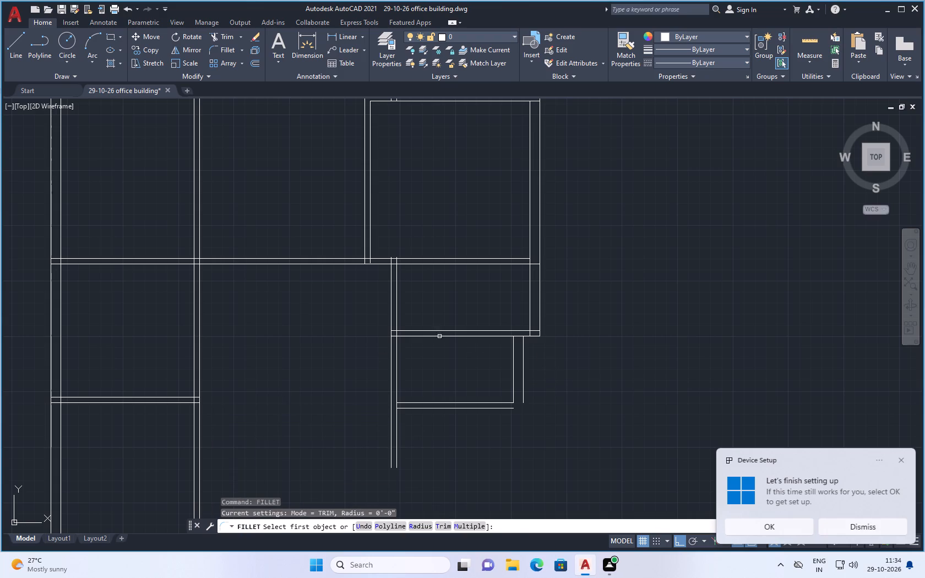
click(524, 391)
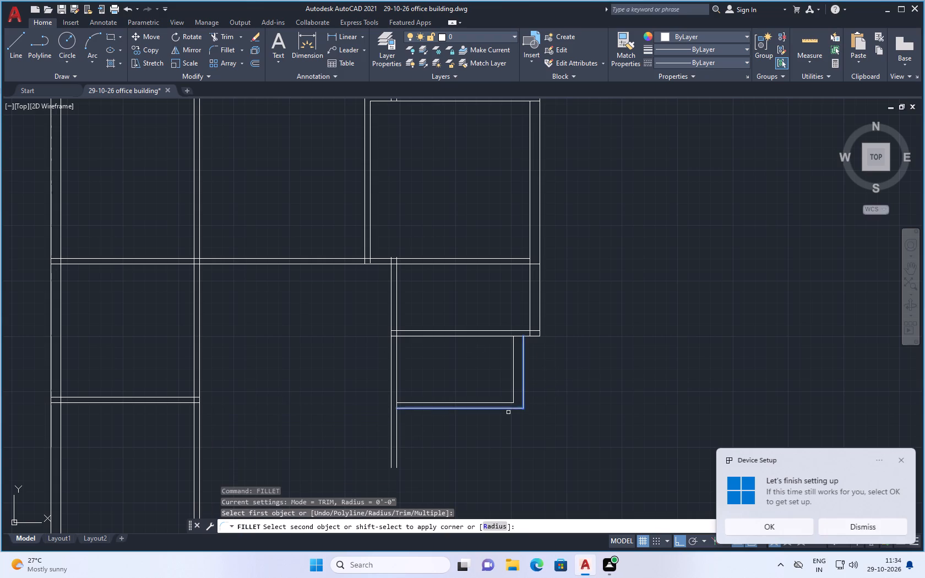
click(508, 409)
key(Escape)
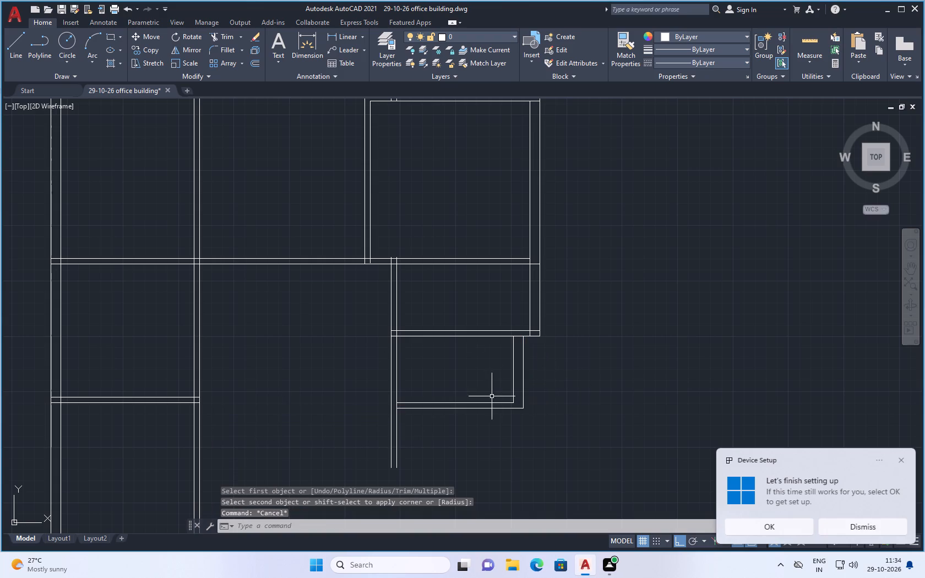
Offset the outer line of the room's lower wall 5' downward to set the depth of another room below.
scroll(492, 396, down, 3)
scroll(492, 401, up, 2)
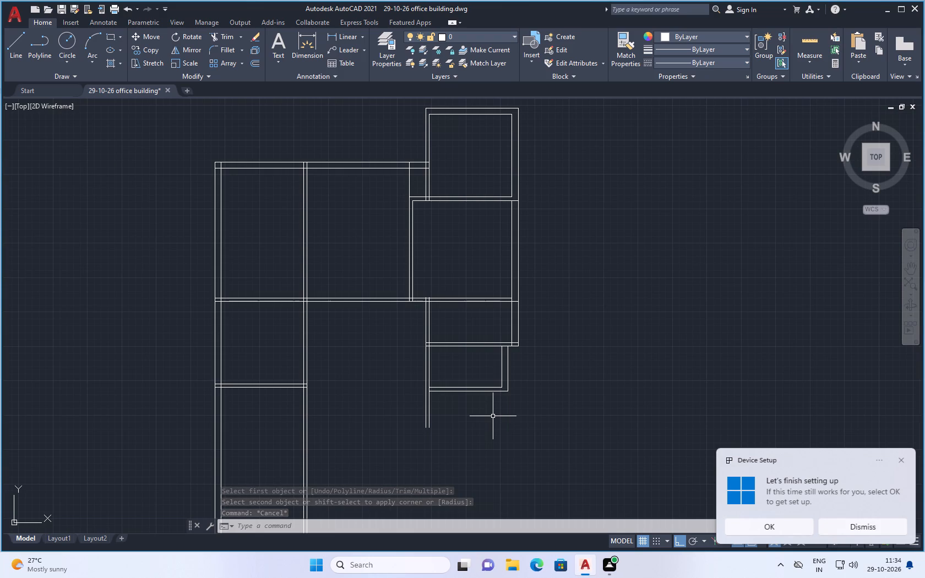
scroll(522, 374, up, 2)
scroll(463, 350, down, 2)
scroll(455, 400, up, 1)
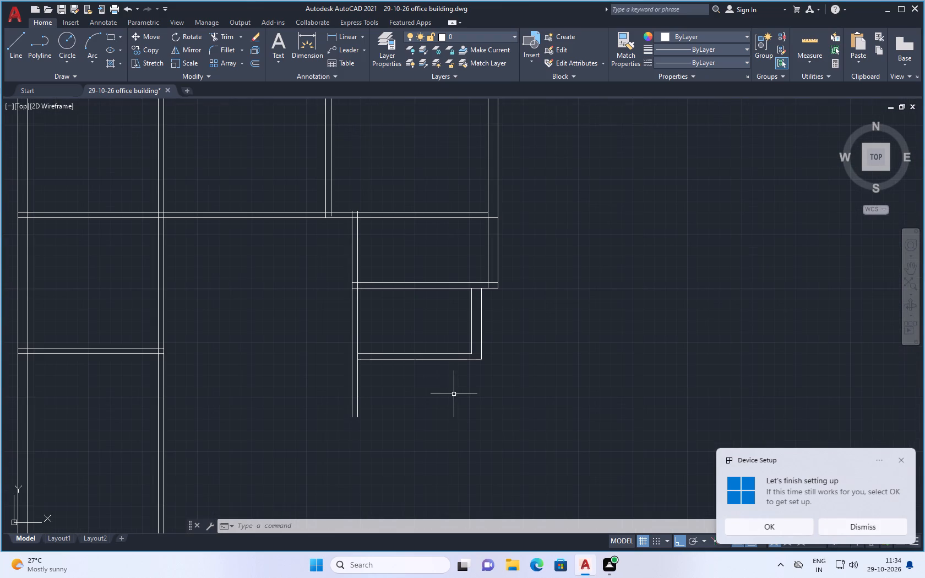
scroll(441, 338, down, 2)
scroll(440, 357, up, 1)
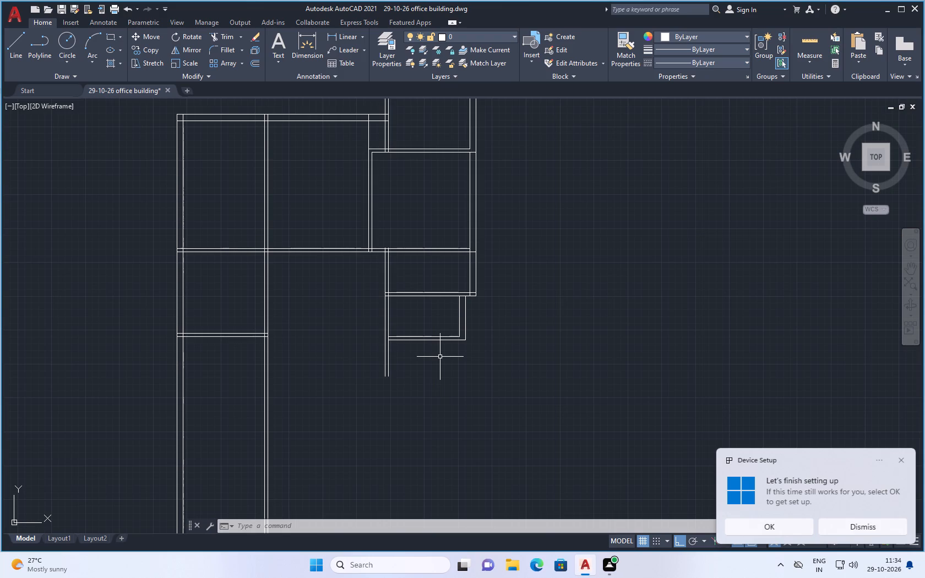
scroll(440, 357, up, 1)
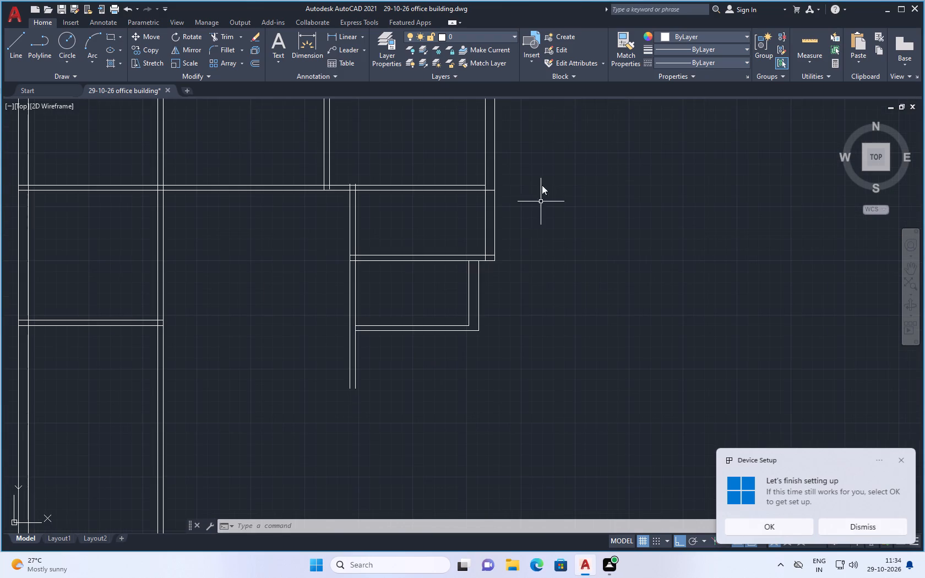
key(o)
text(ff)
key(Return)
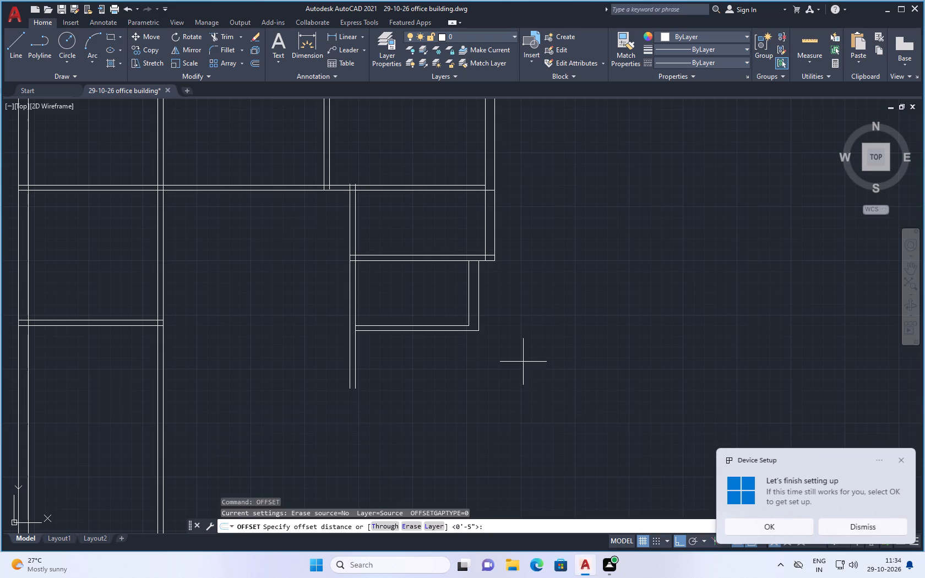
text(5')
key(Return)
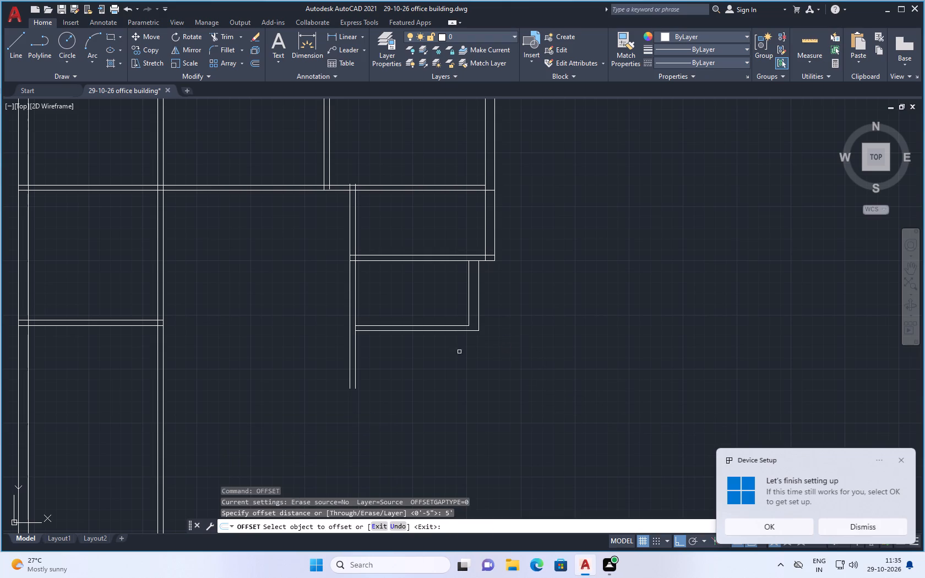
click(427, 331)
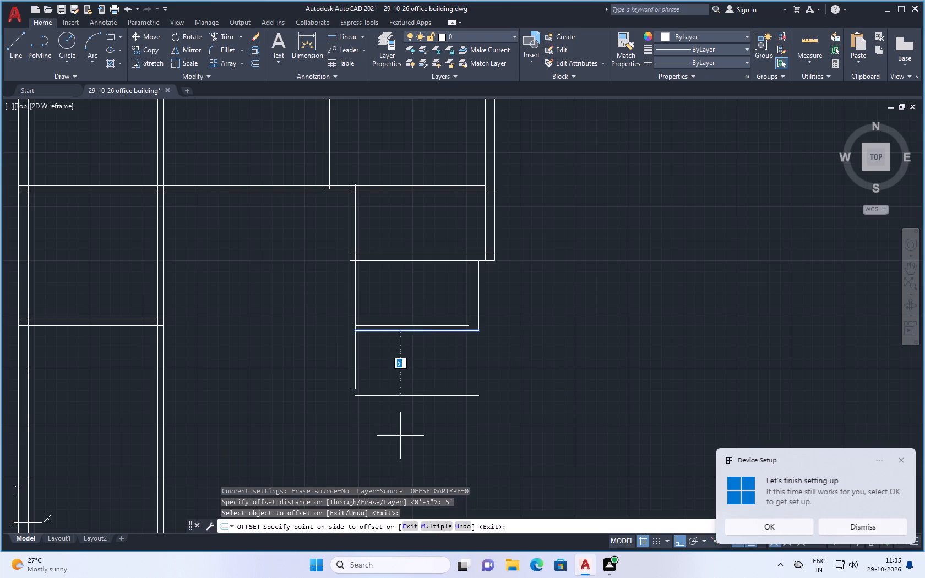
click(400, 436)
key(Escape)
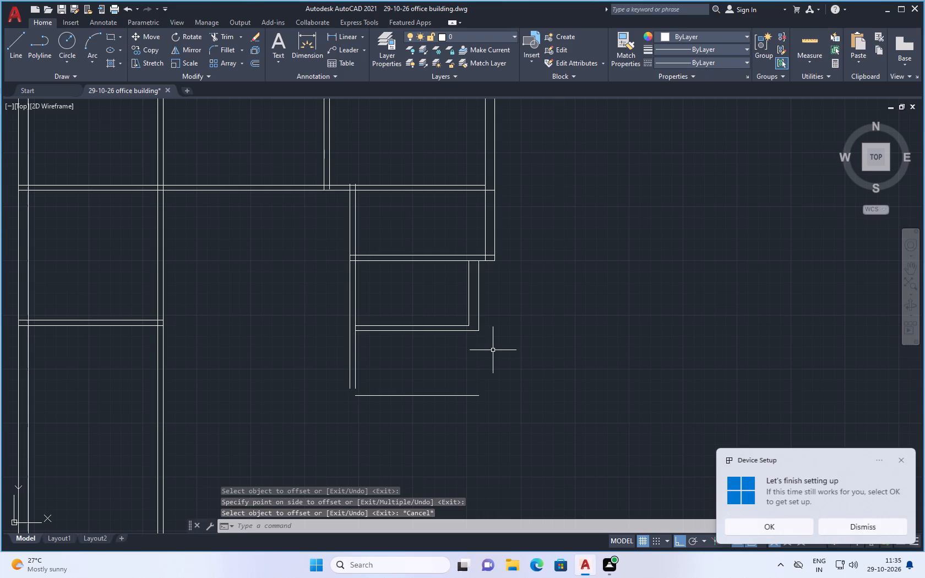
Extend both lines of the 9" right wall down to the new horizontal line 5' below.
key(e)
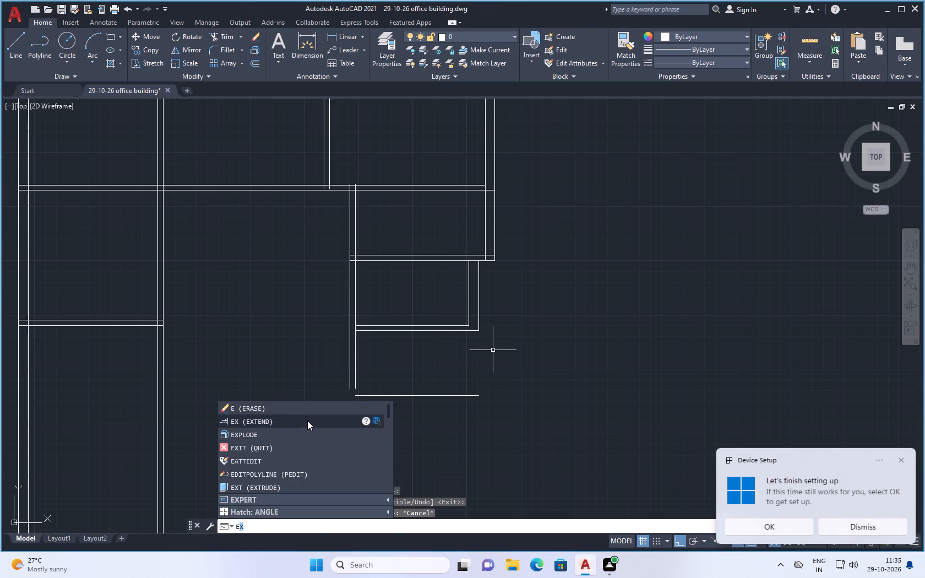
click(307, 421)
click(479, 322)
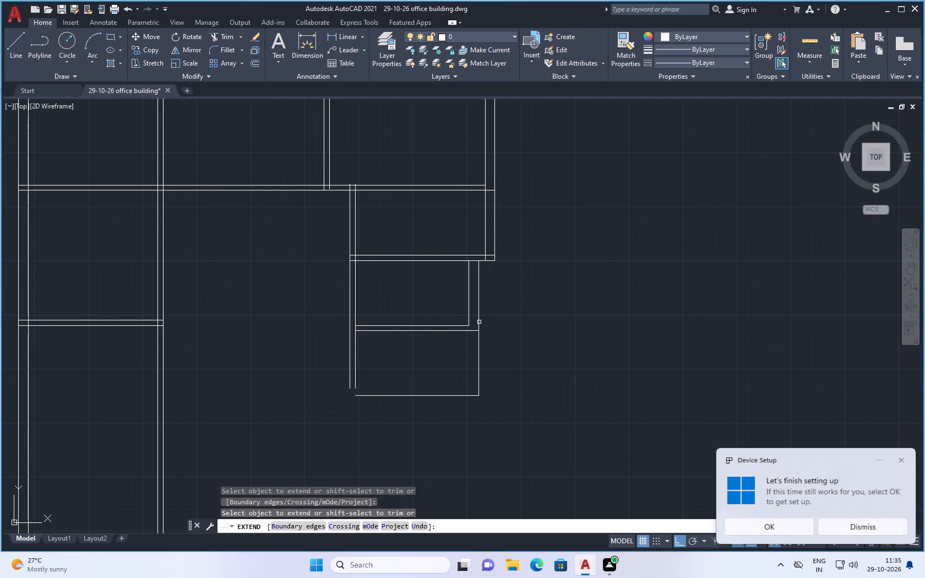
key(Escape)
key(space)
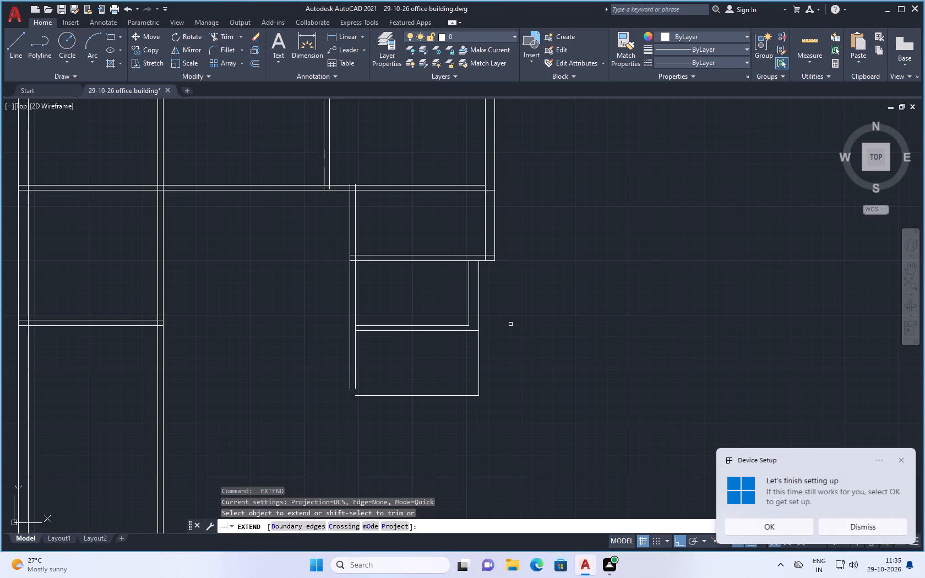
click(468, 310)
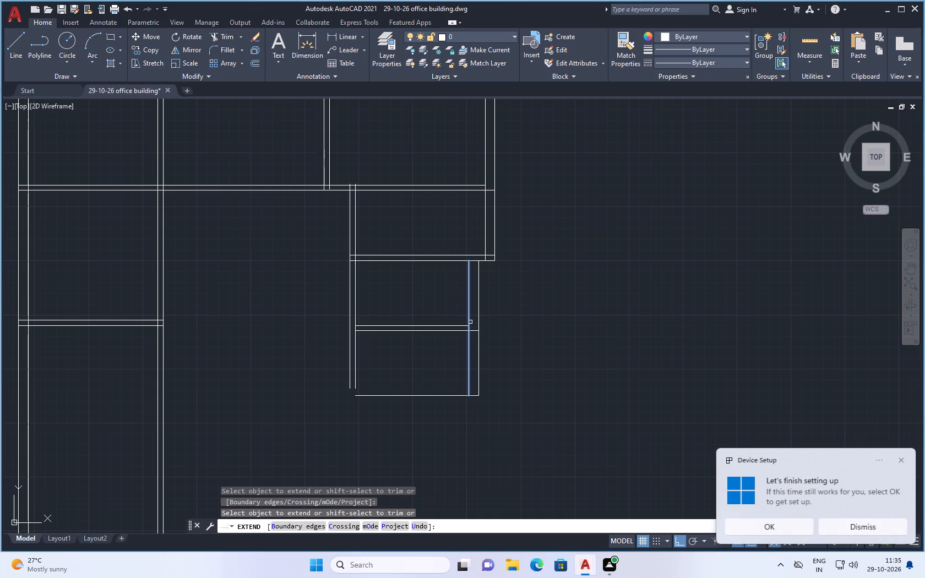
click(468, 313)
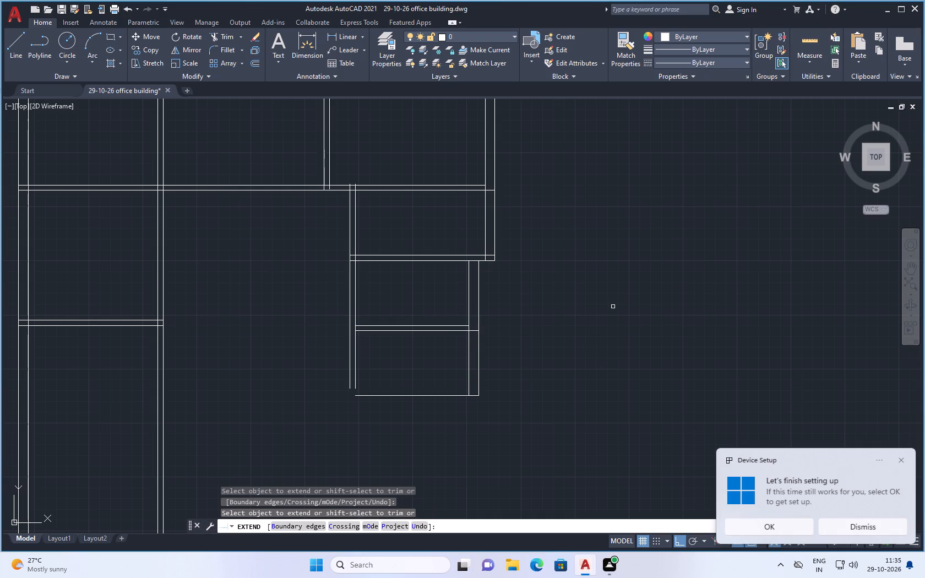
key(Escape)
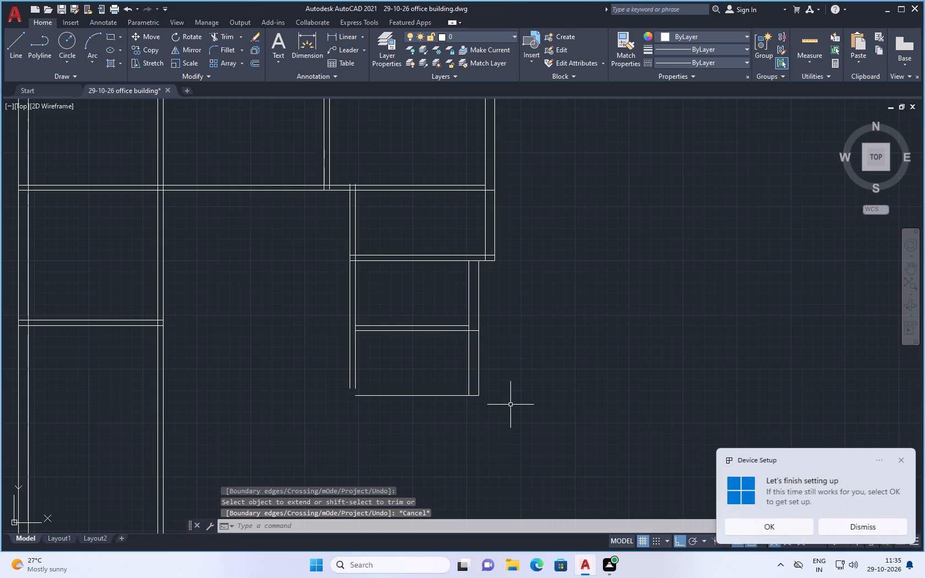
Offset the lowest horizontal line 5" downward to form the bottom wall of the second room.
text(off)
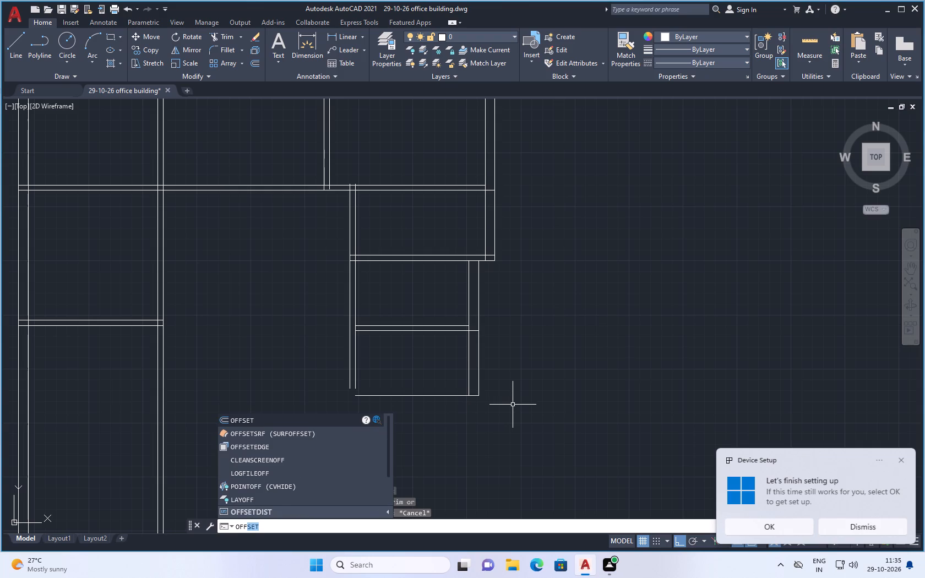
key(Return)
key(5)
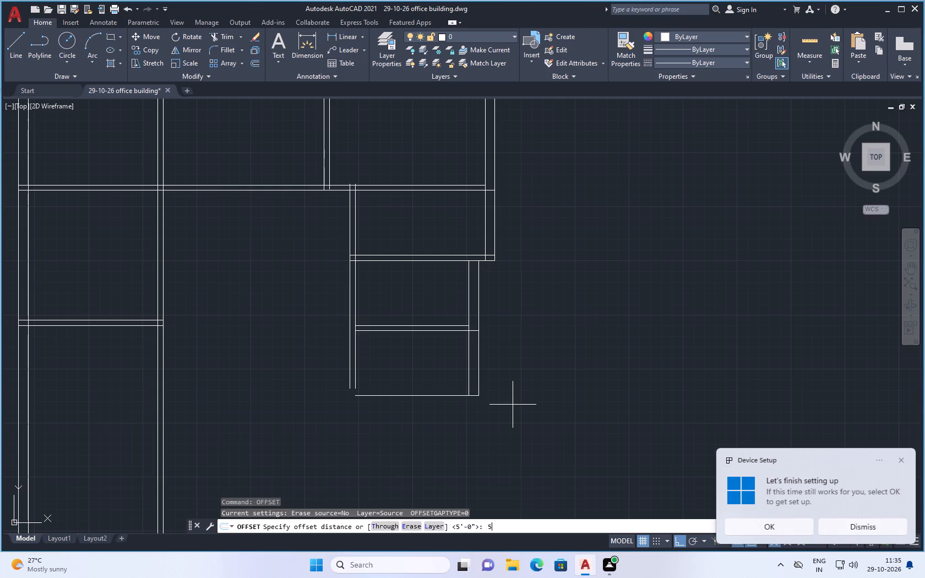
key(shift+quotedbl)
key(Return)
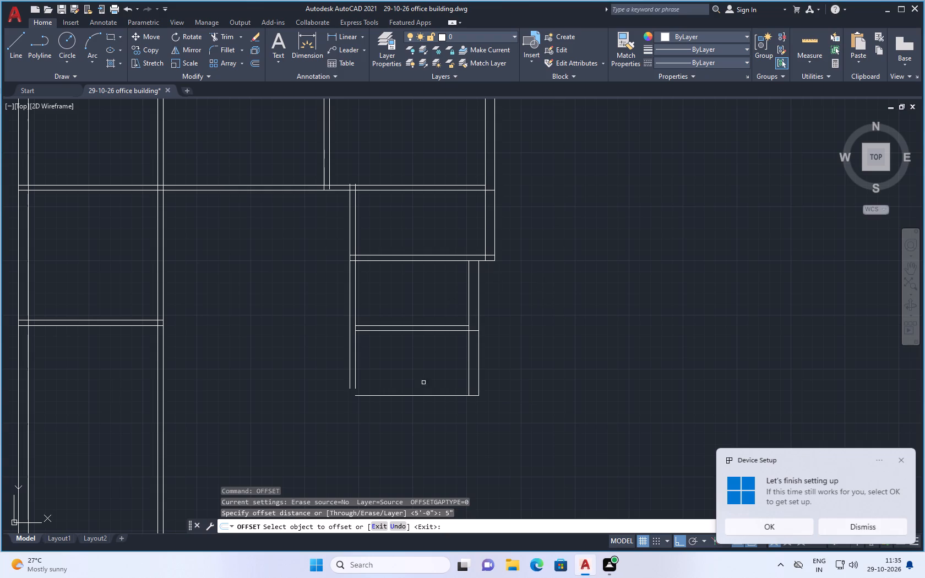
drag(436, 396, 431, 412)
click(431, 412)
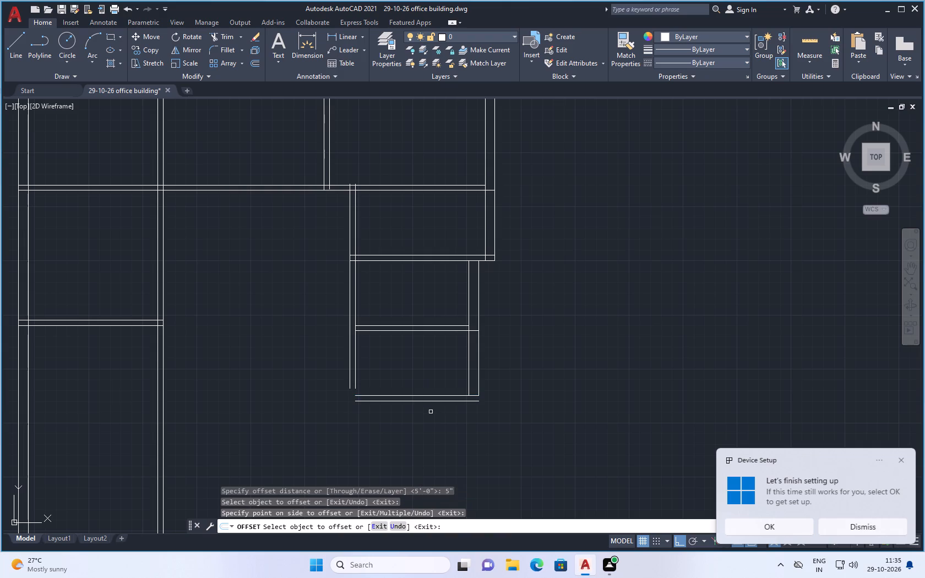
key(Escape)
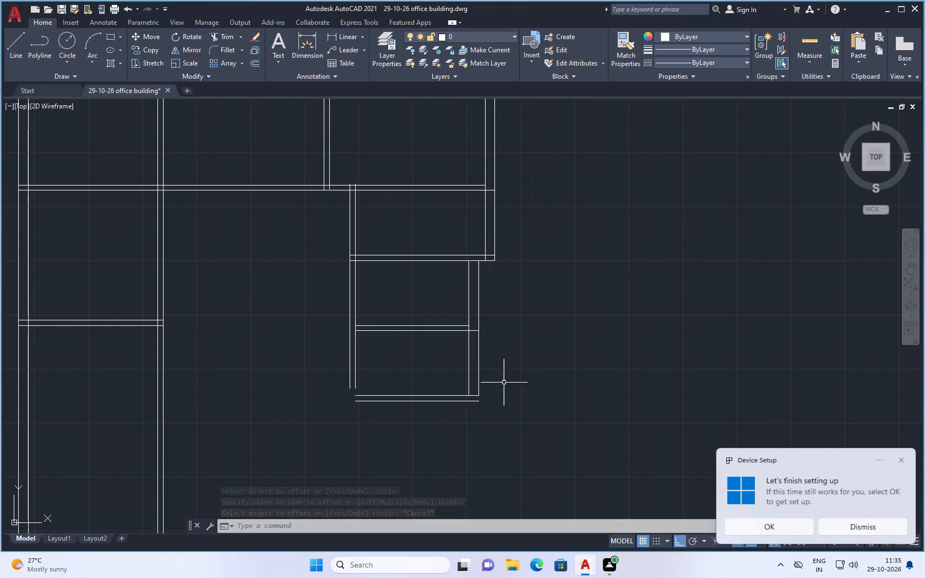
Offset the lowest horizontal wall line 5' downward to set the depth of a third small room.
scroll(418, 338, down, 1)
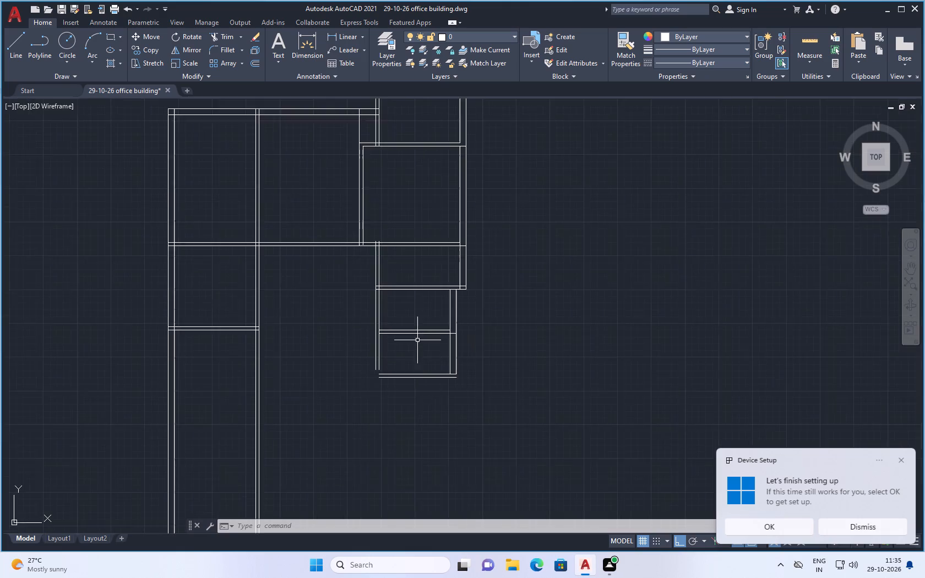
scroll(415, 370, up, 1)
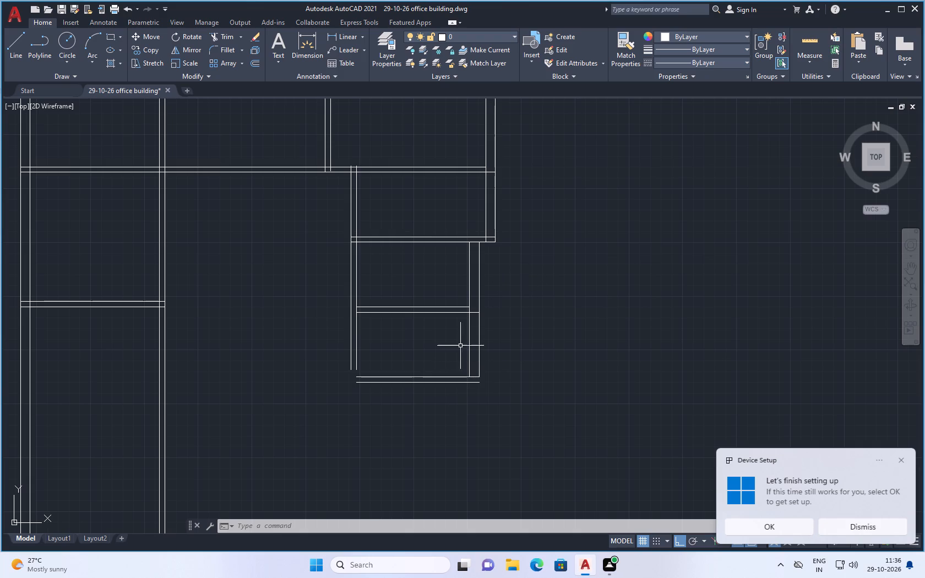
scroll(461, 342, down, 1)
scroll(453, 365, up, 1)
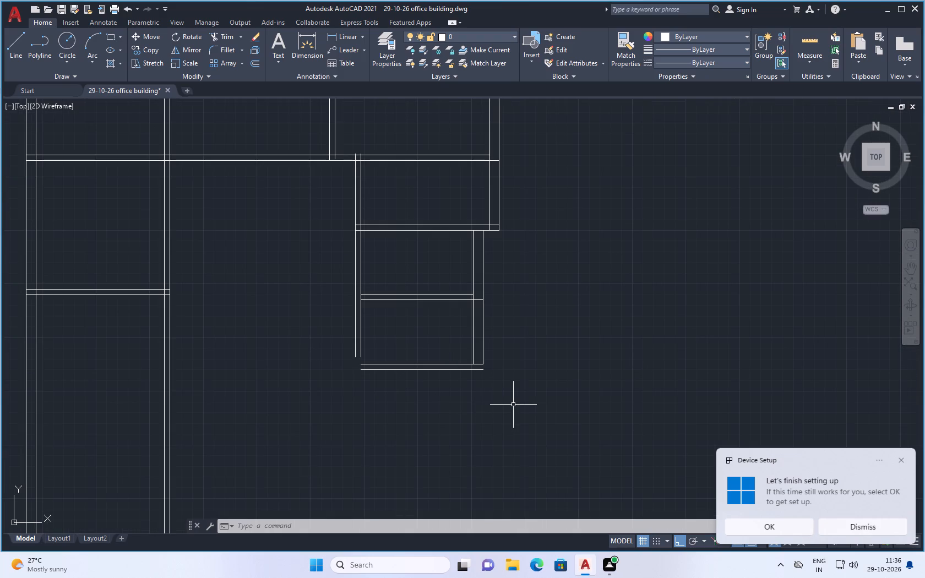
text(off)
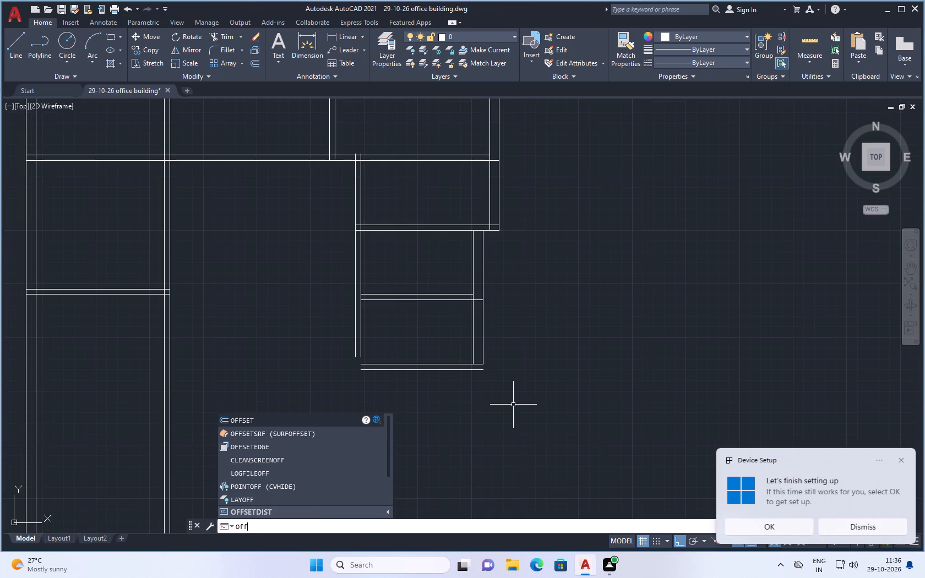
key(Return)
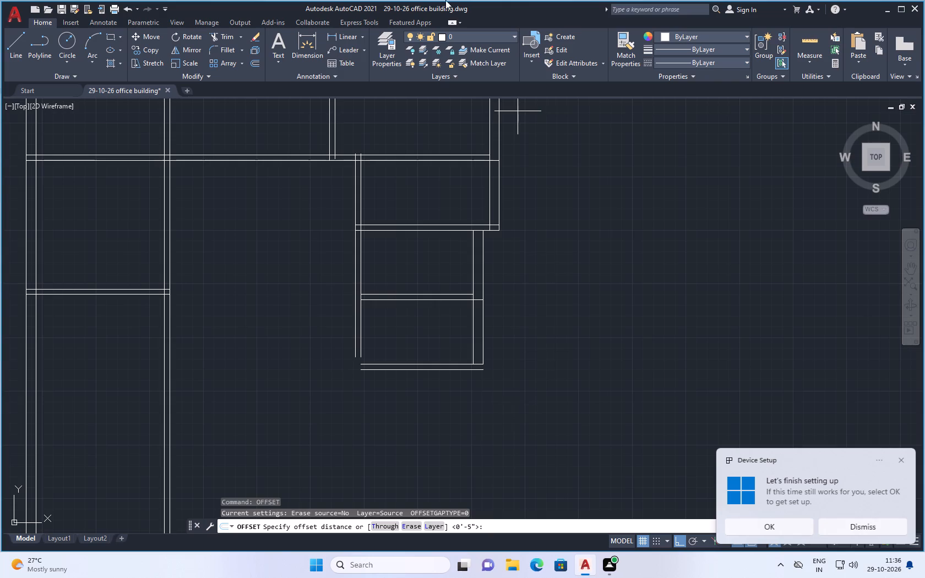
scroll(483, 351, down, 1)
scroll(471, 375, up, 1)
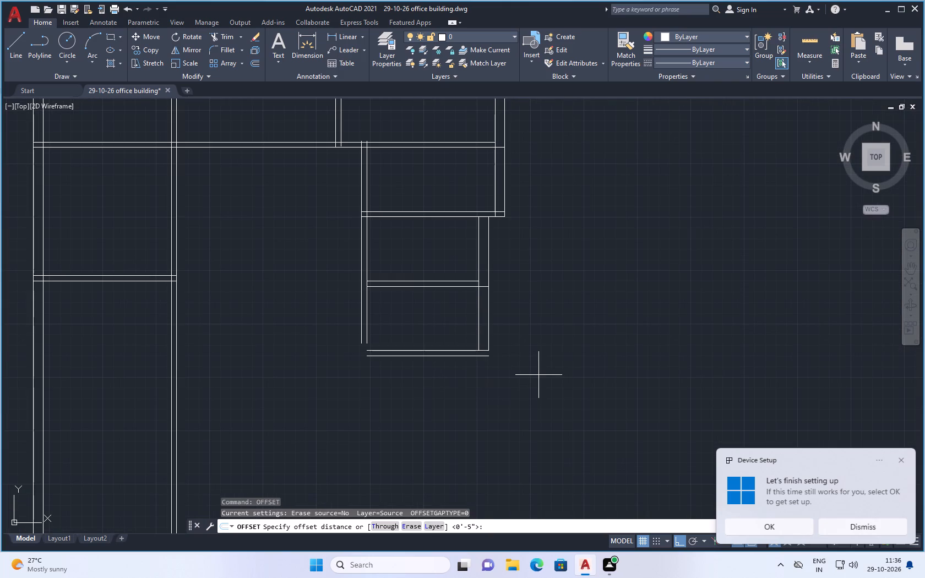
key(5)
key(apostrophe)
key(Return)
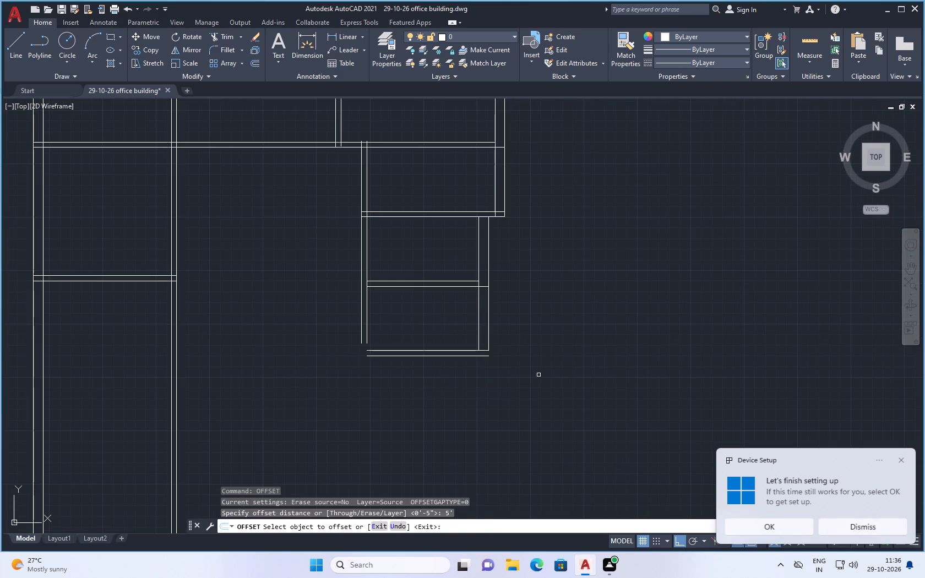
click(412, 356)
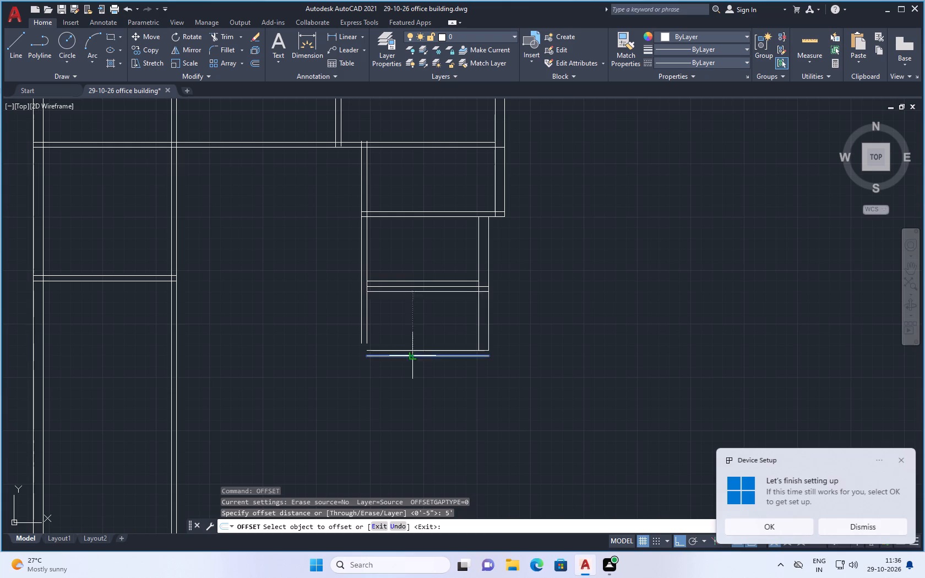
click(394, 437)
key(Escape)
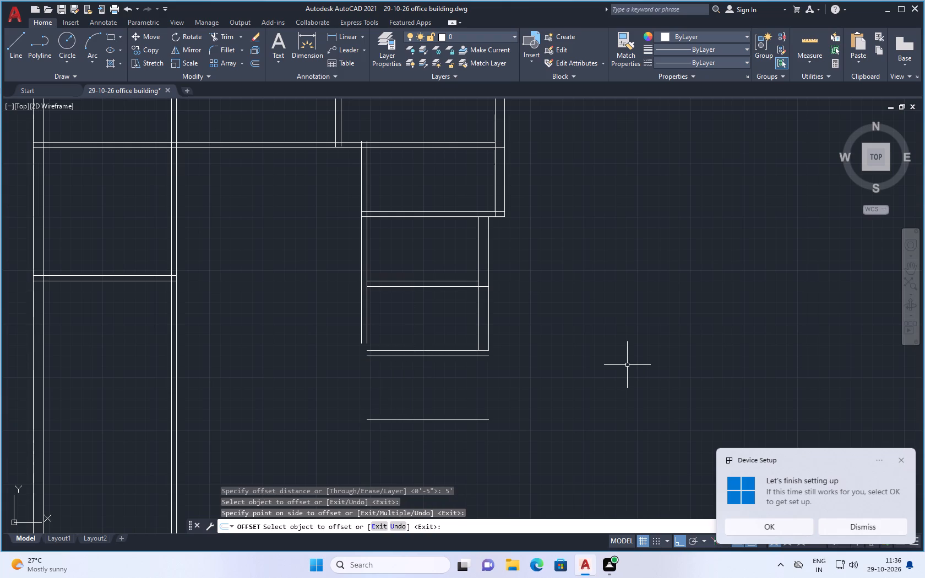
Offset the new lowest horizontal line 5" downward to form the third room's bottom wall.
key(space)
key(5)
key(shift+quotedbl)
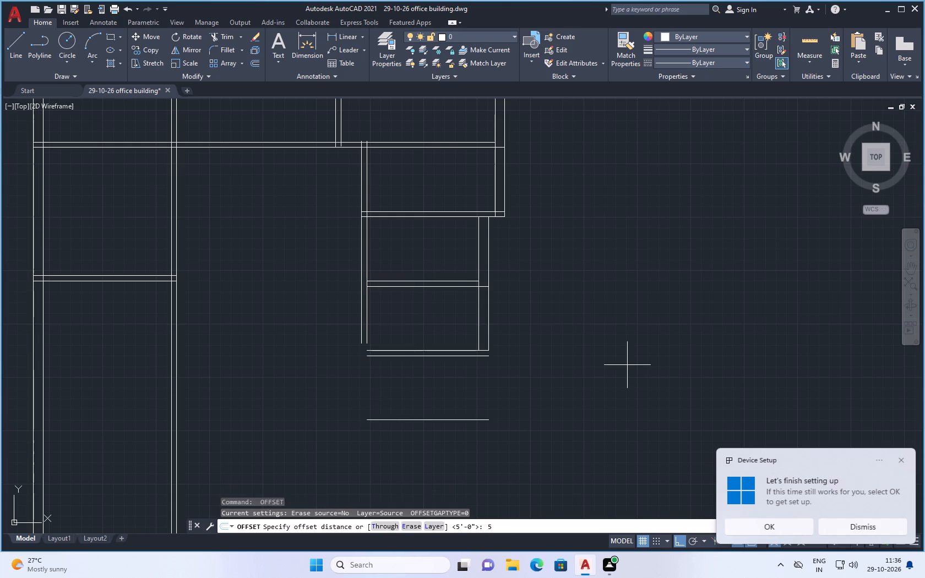
key(Return)
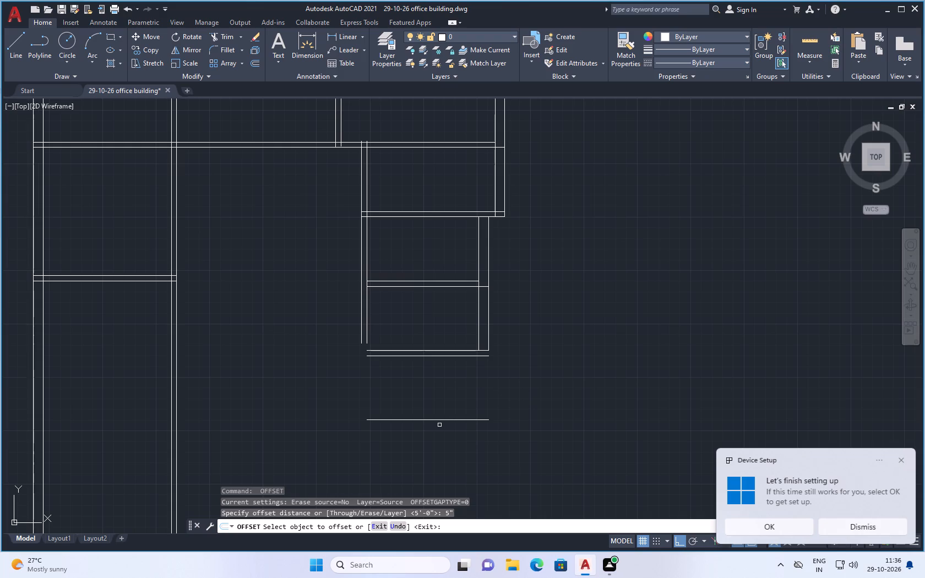
click(450, 420)
click(451, 435)
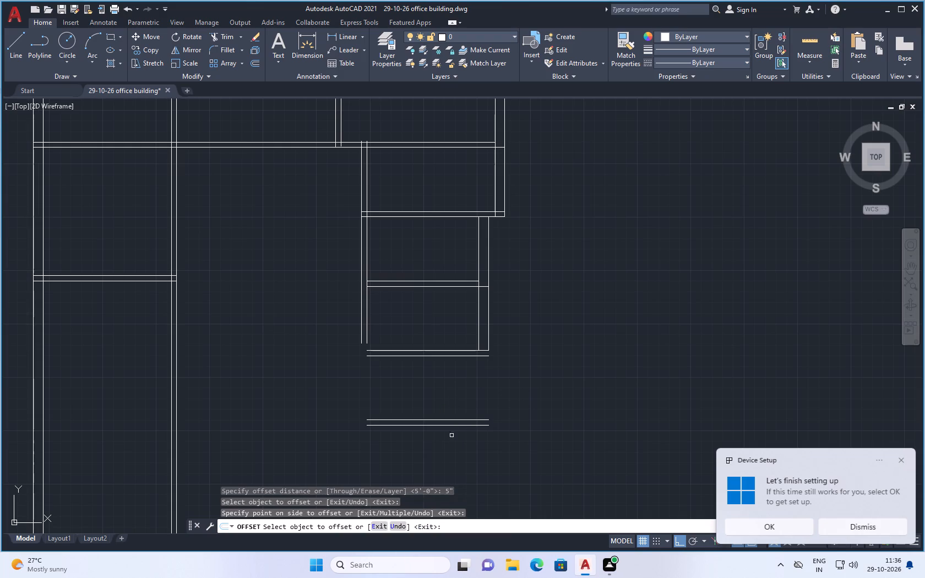
key(Escape)
Extend both lines of the right wall down to the outer line of the third room's bottom wall.
text(ex)
key(Return)
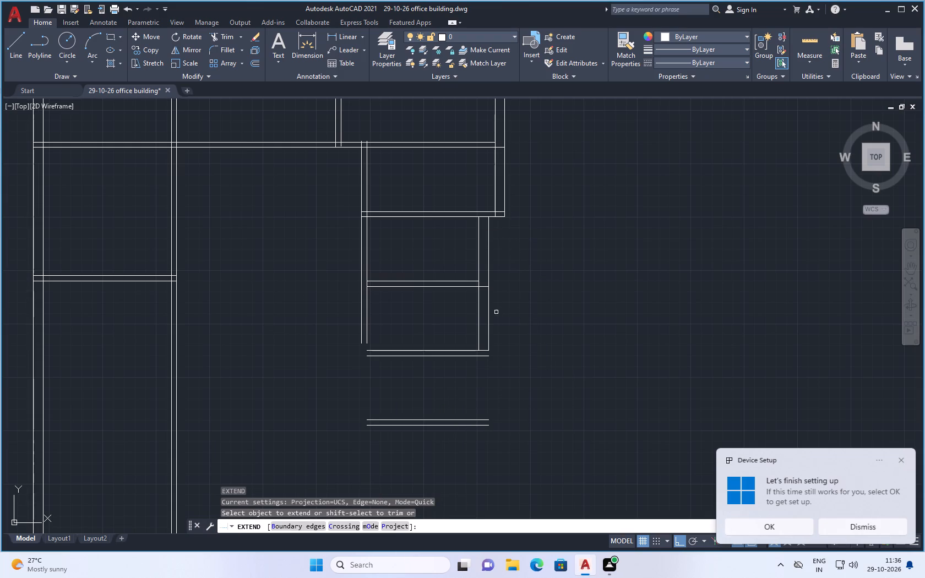
click(489, 335)
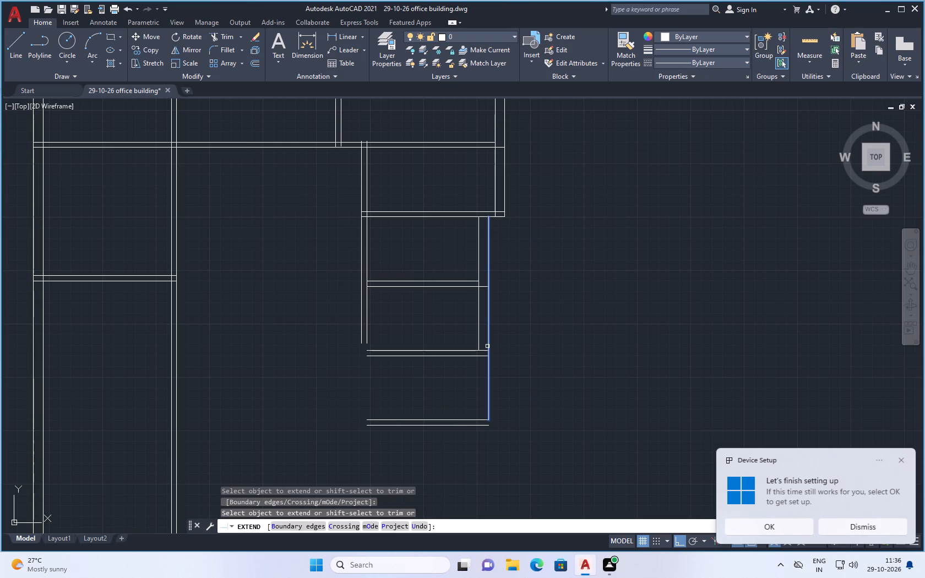
click(488, 346)
click(489, 376)
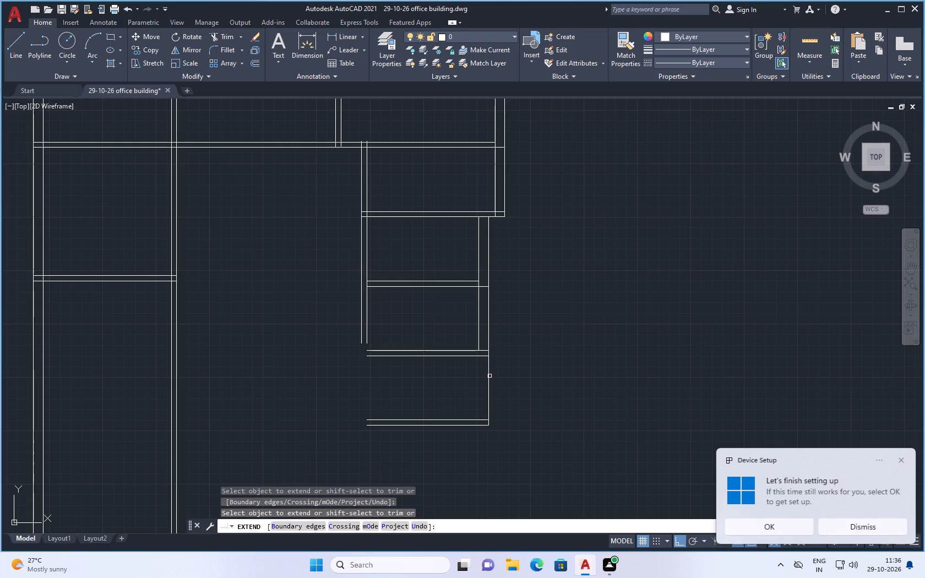
click(479, 342)
click(477, 330)
click(479, 386)
click(361, 339)
key(Escape)
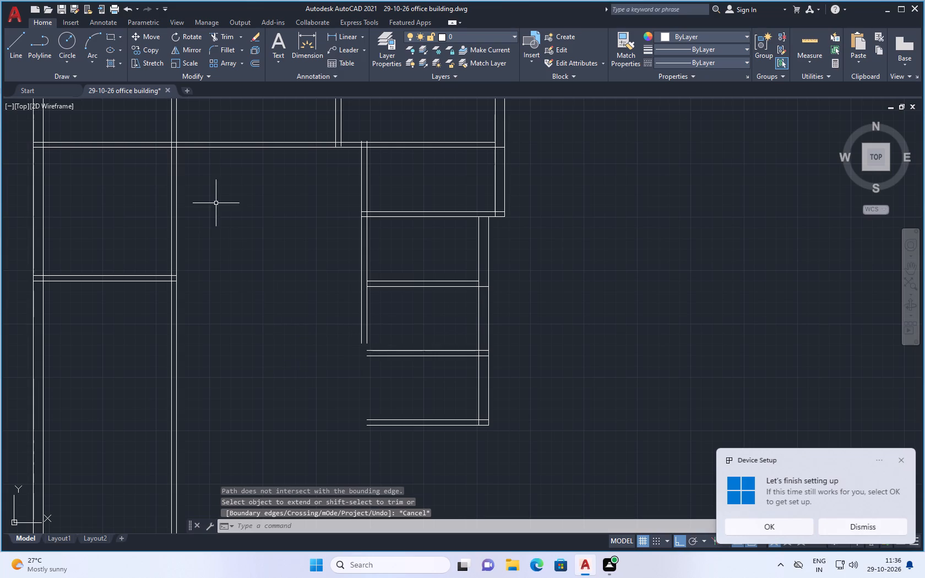
Examine the stacked small rooms and quick-measure the left wall's length and the lowest room's inner dimensions.
scroll(376, 353, up, 1)
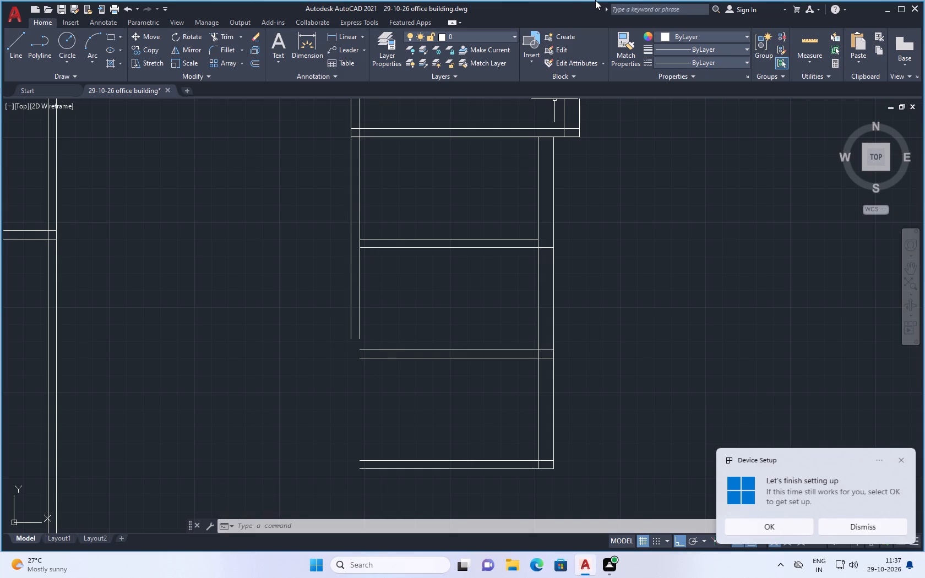
click(815, 37)
scroll(337, 244, up, 1)
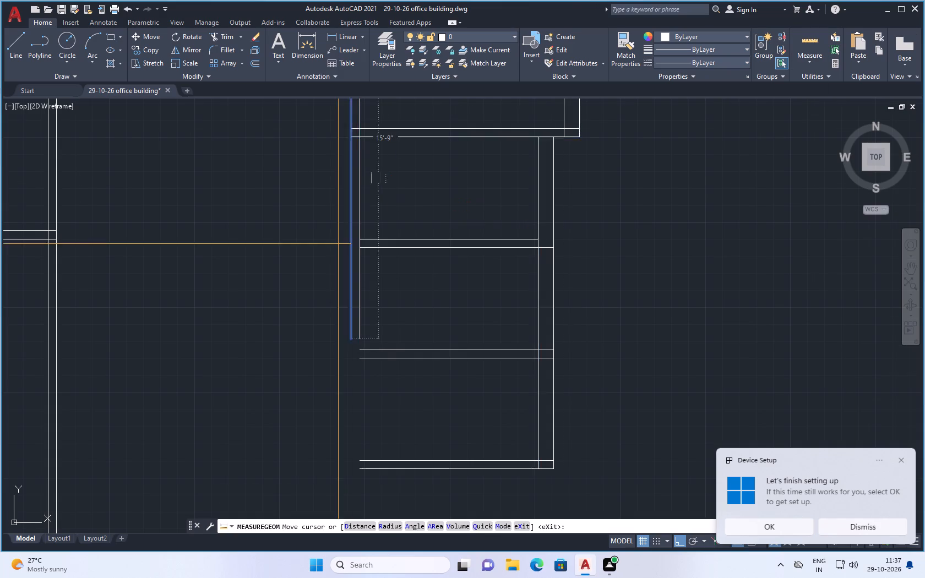
key(Escape)
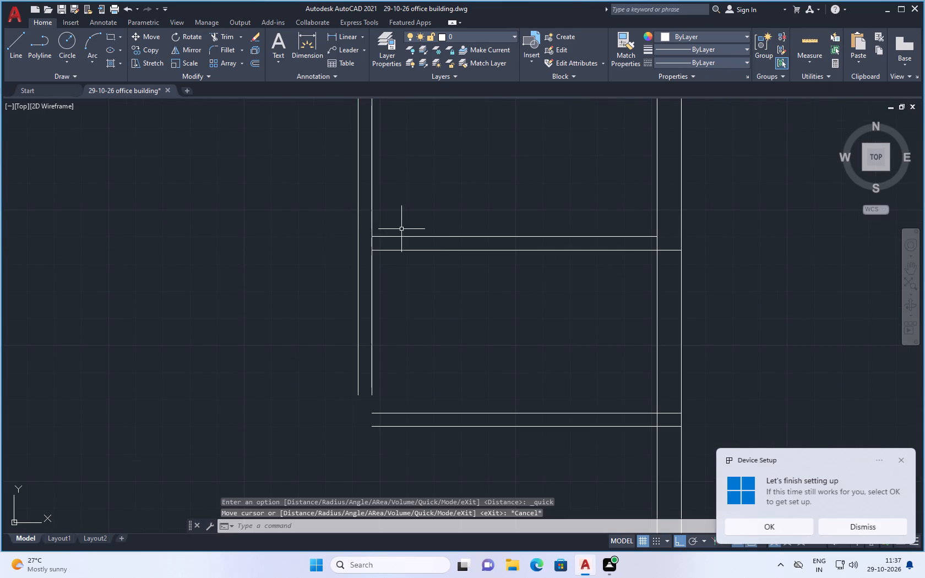
scroll(395, 239, down, 3)
scroll(398, 279, up, 3)
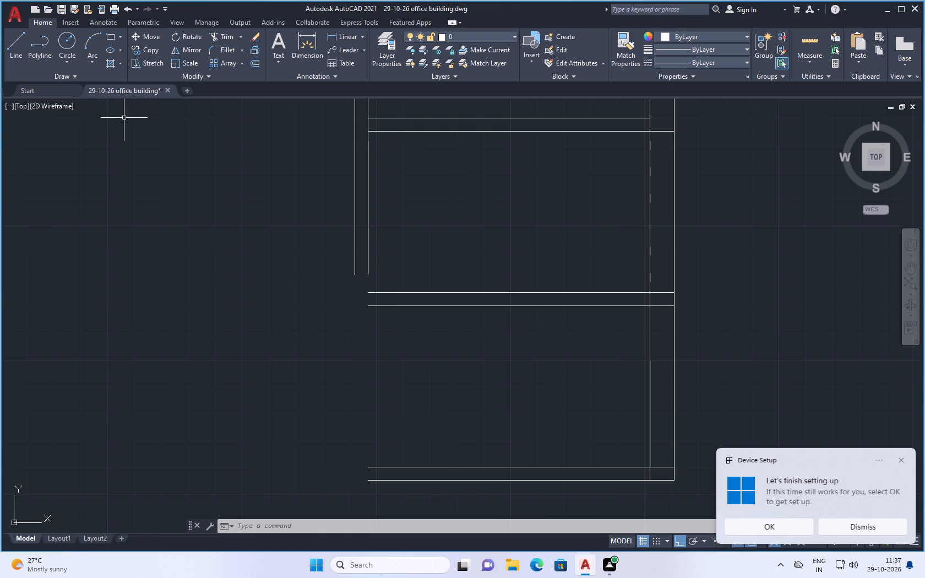
scroll(176, 142, down, 3)
scroll(268, 208, down, 1)
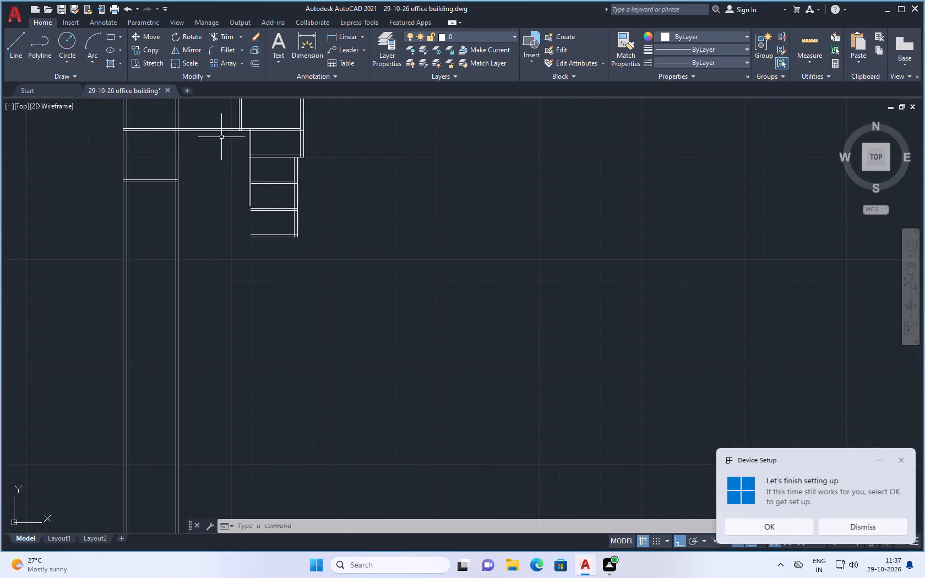
scroll(208, 140, up, 1)
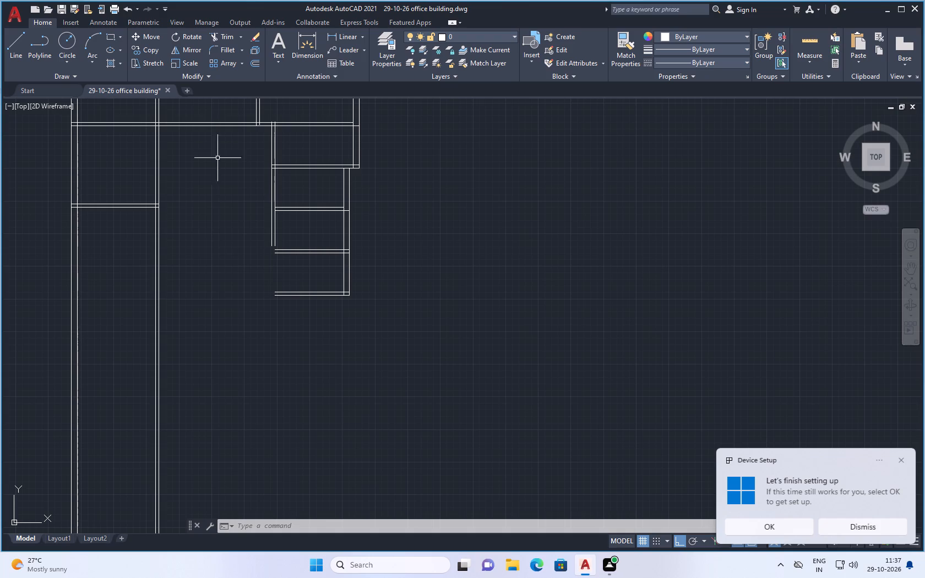
scroll(243, 208, up, 1)
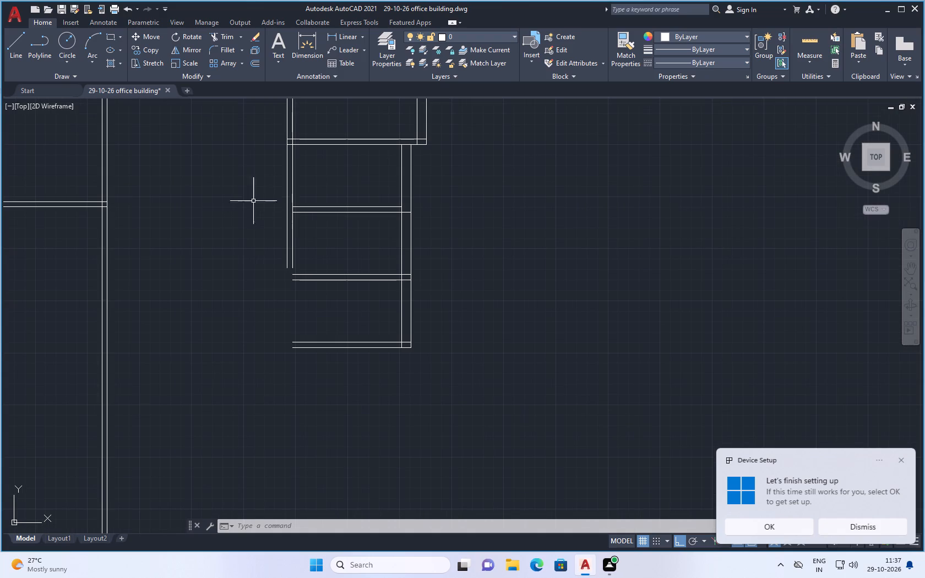
scroll(280, 280, down, 1)
scroll(274, 253, up, 1)
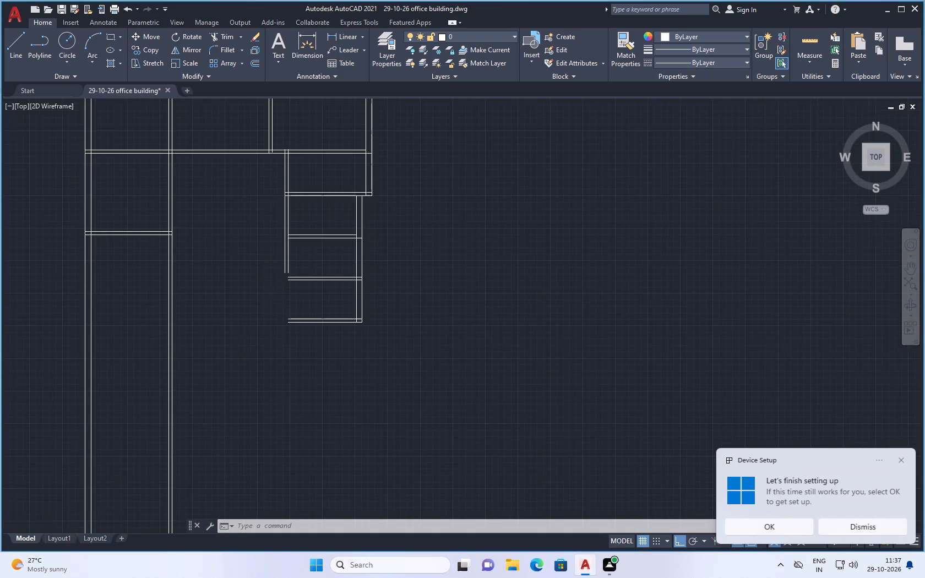
scroll(281, 273, up, 2)
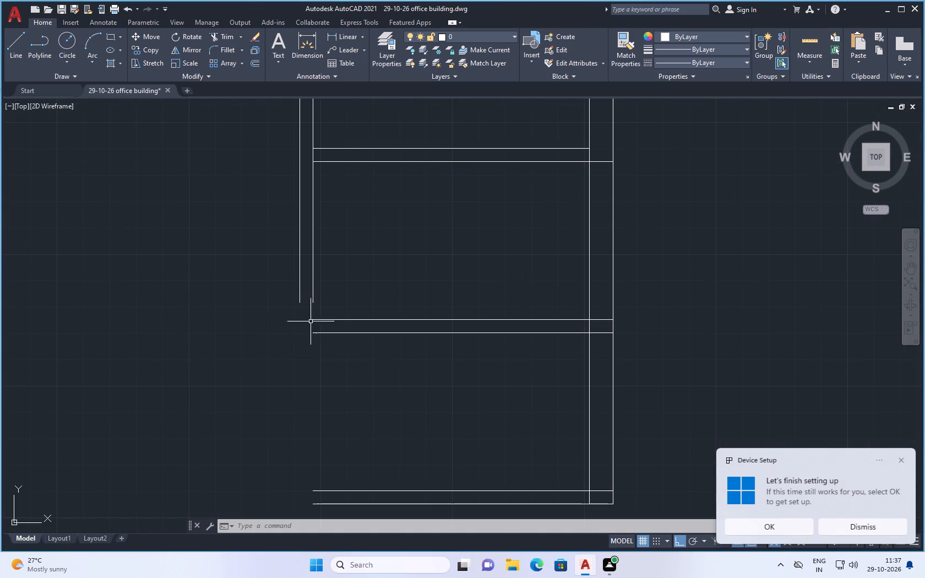
scroll(308, 288, down, 1)
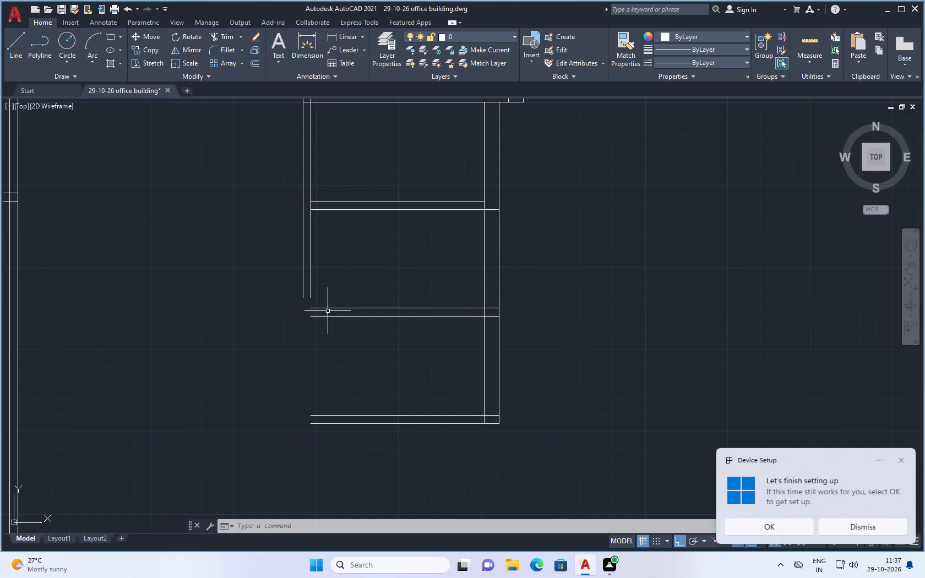
scroll(328, 311, down, 1)
click(812, 44)
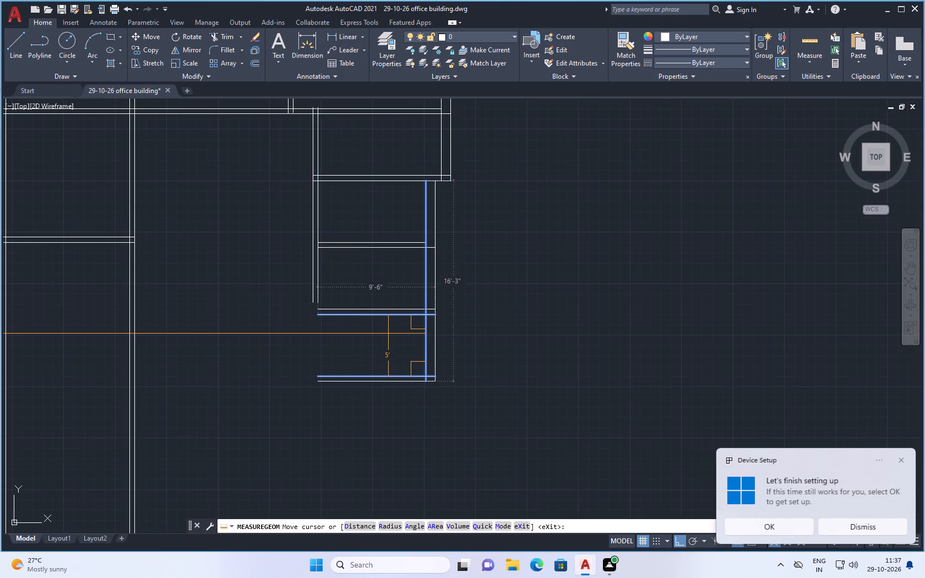
key(Escape)
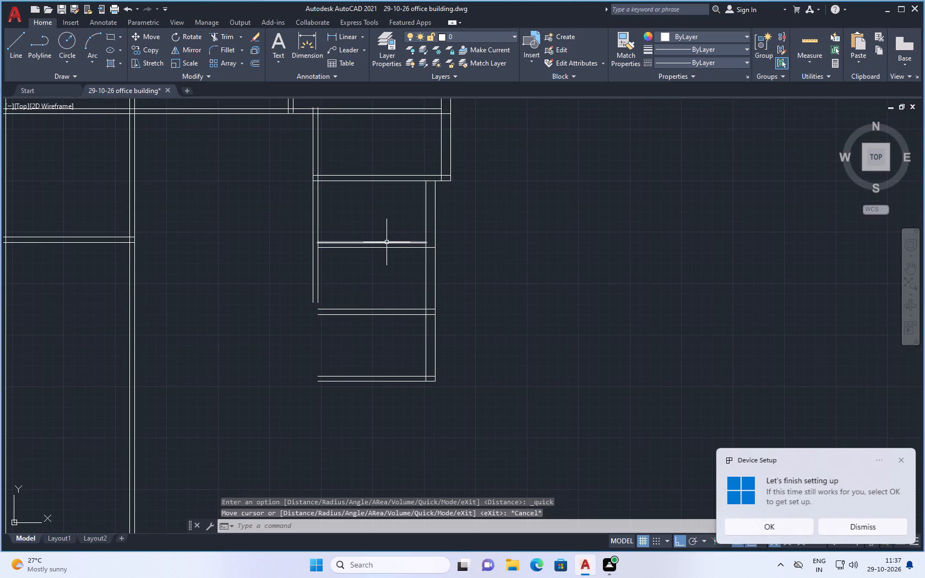
Trim away both left wall lines alongside the stacked small rooms, up to the underside of the wider room above.
scroll(347, 272, down, 1)
scroll(343, 247, up, 1)
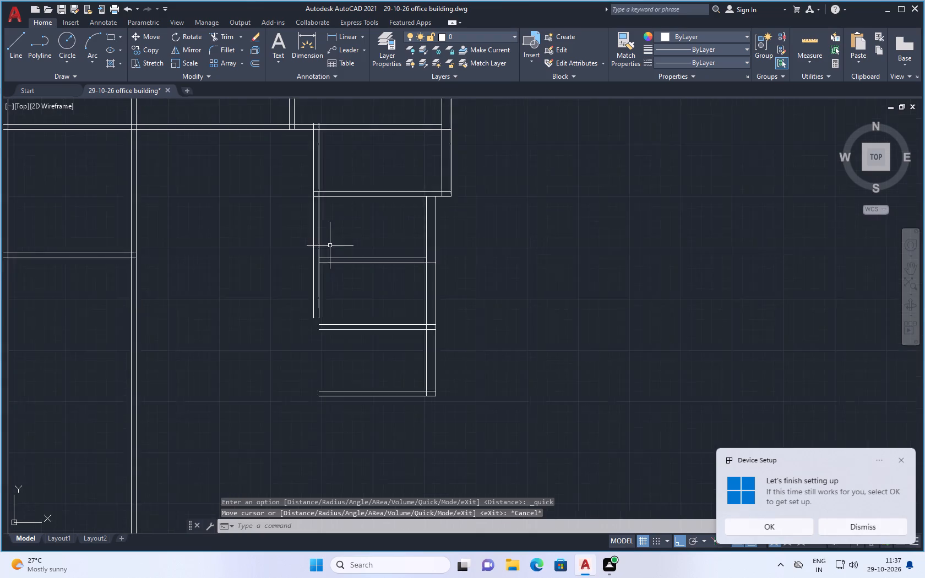
scroll(325, 245, up, 1)
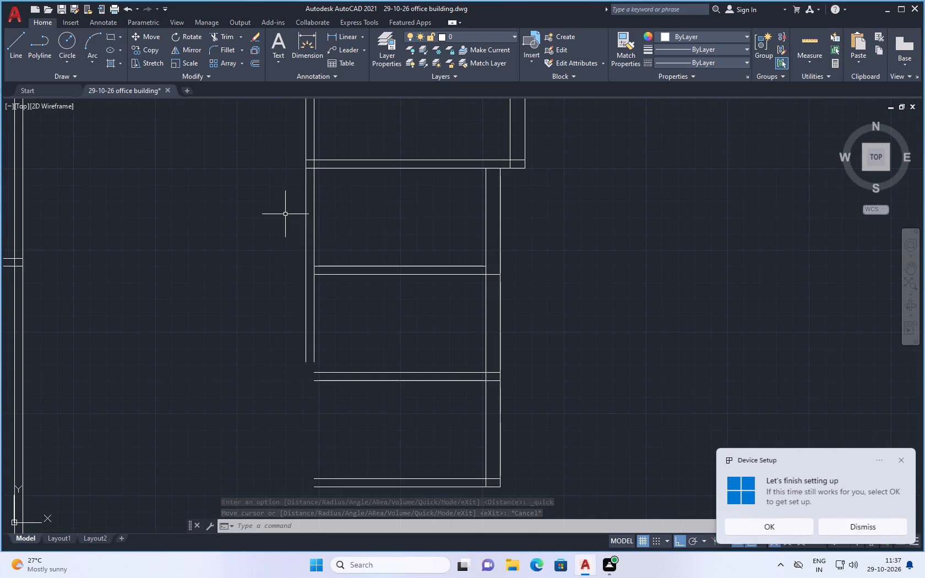
text(tr)
key(Return)
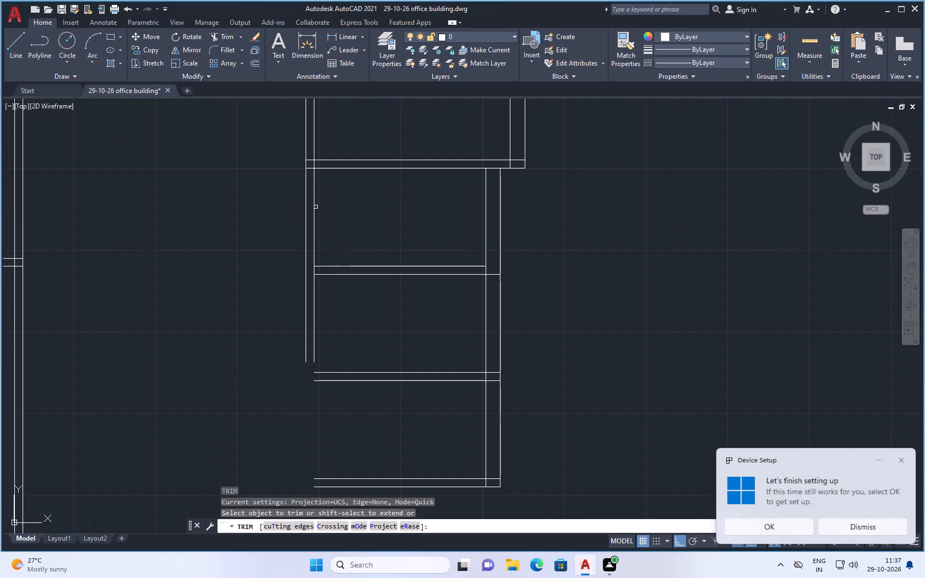
click(313, 212)
click(304, 226)
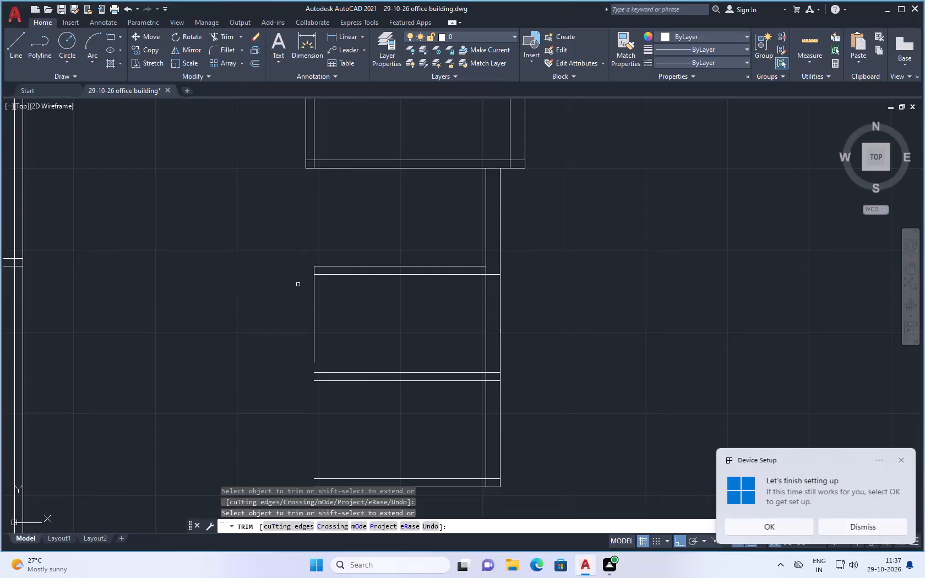
click(315, 296)
key(Escape)
scroll(360, 282, down, 1)
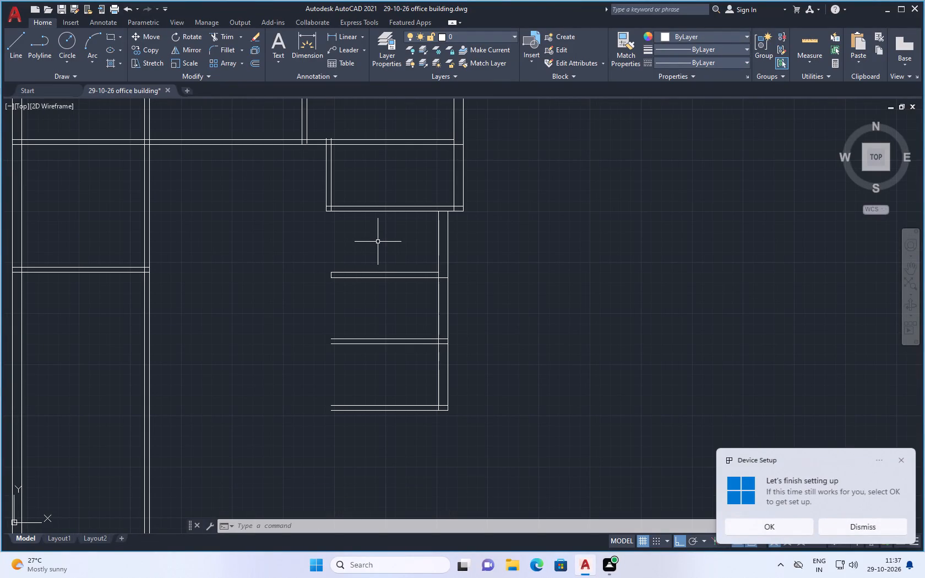
Offset the inner line of the stacked small rooms' right wall 8' to the left.
text(off)
key(Return)
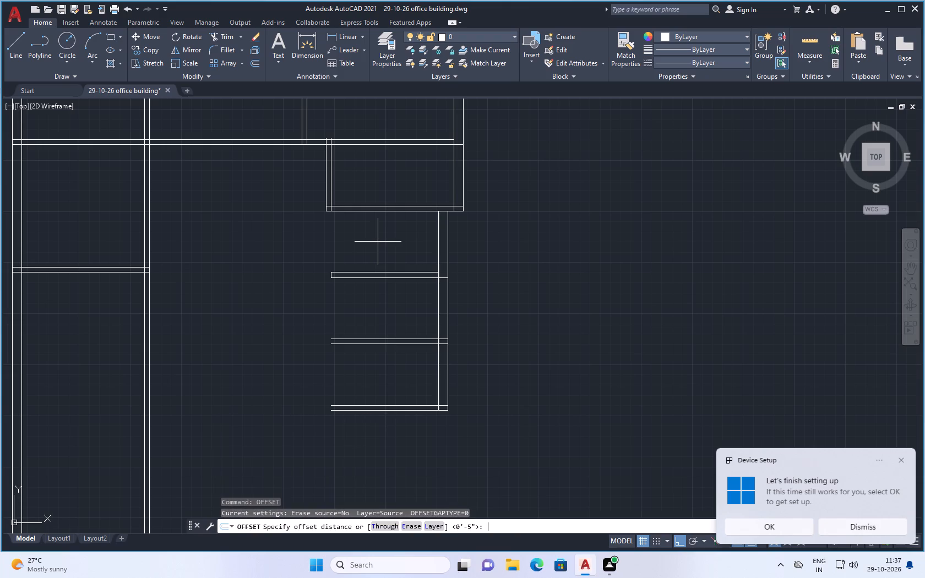
text(8')
key(Return)
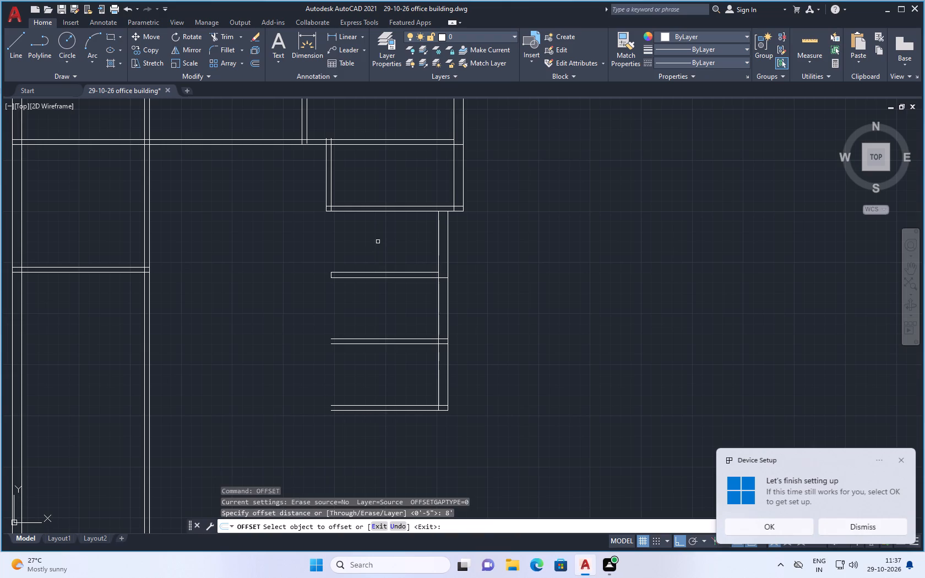
click(438, 254)
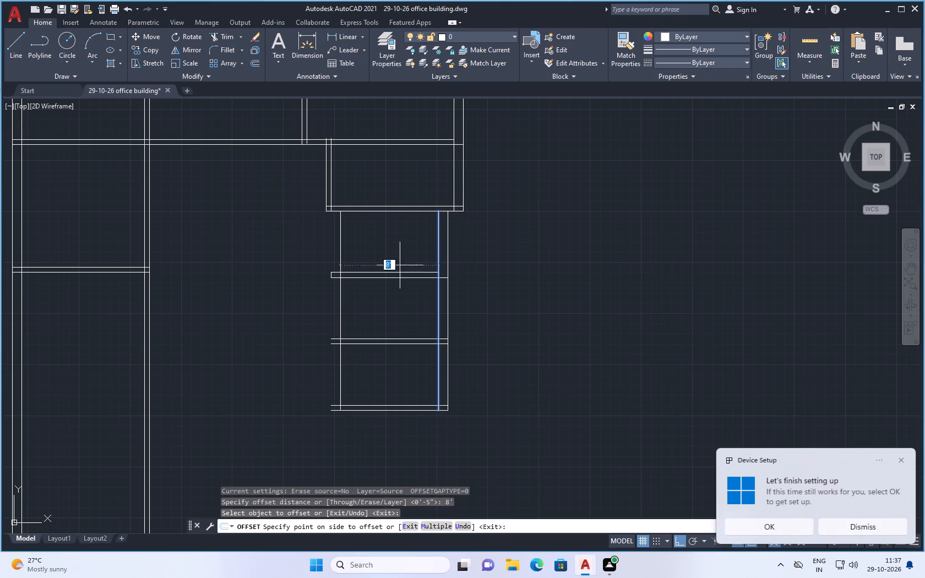
click(393, 269)
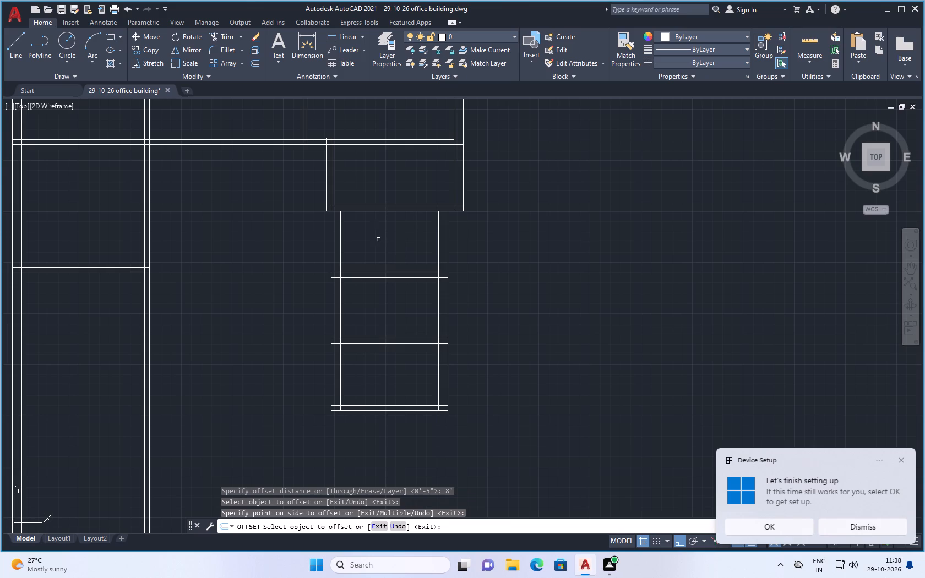
key(Escape)
Offset the new left wall line 5" outward to give the stacked rooms' left wall its thickness.
key(space)
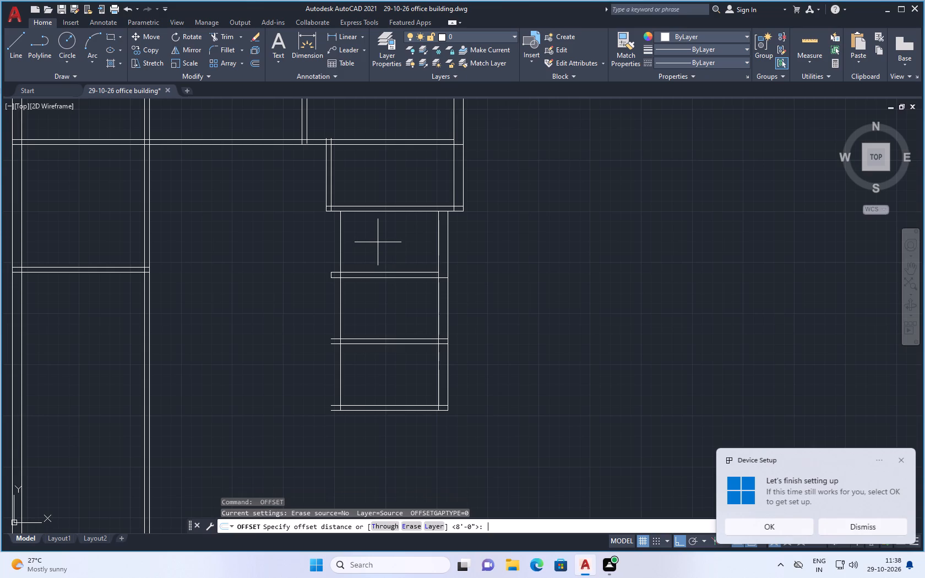
text(5")
key(Return)
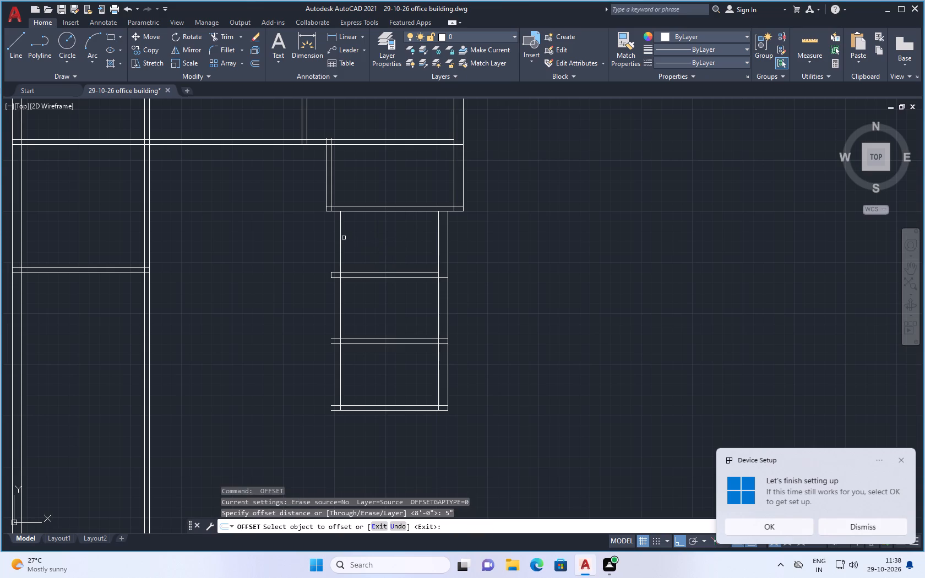
click(340, 238)
click(309, 249)
key(Escape)
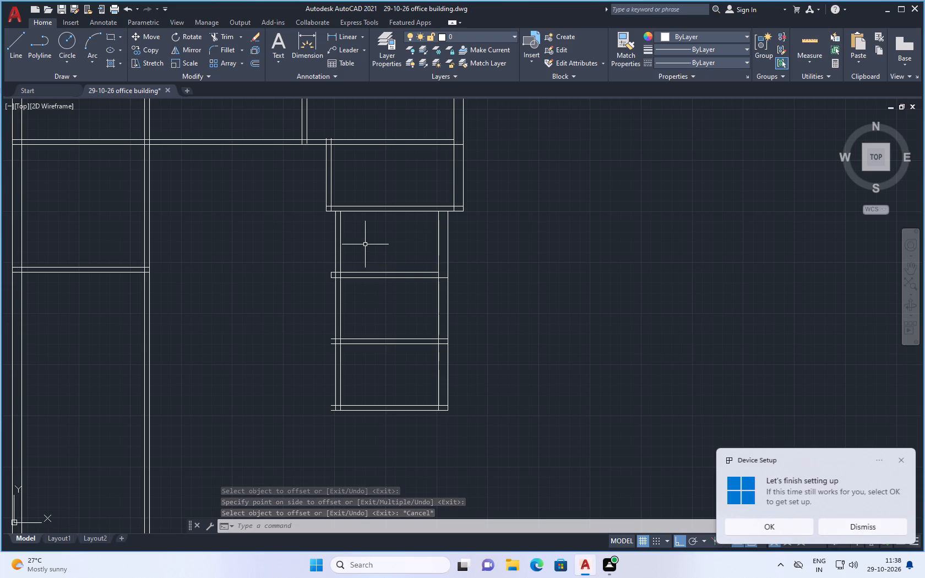
Trim the uppermost partition's overhanging left end back to the new left wall's outer line, removing its short vertical end cap.
text(tr)
key(Return)
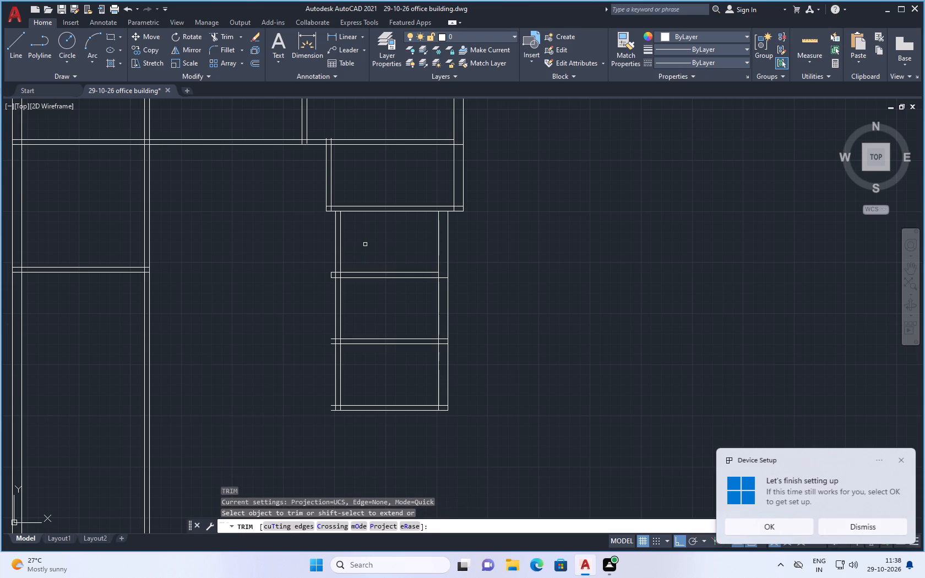
scroll(320, 246, up, 1)
scroll(346, 296, up, 1)
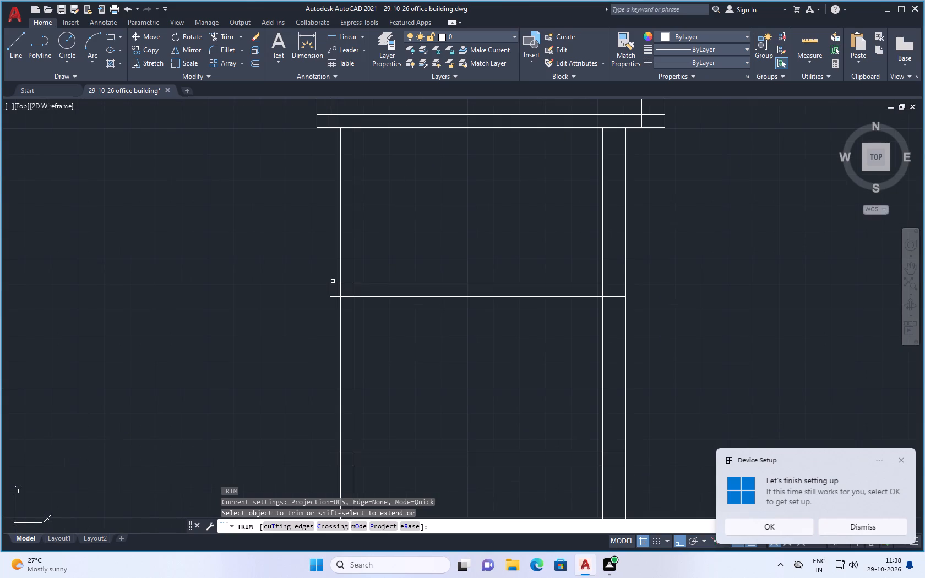
click(336, 282)
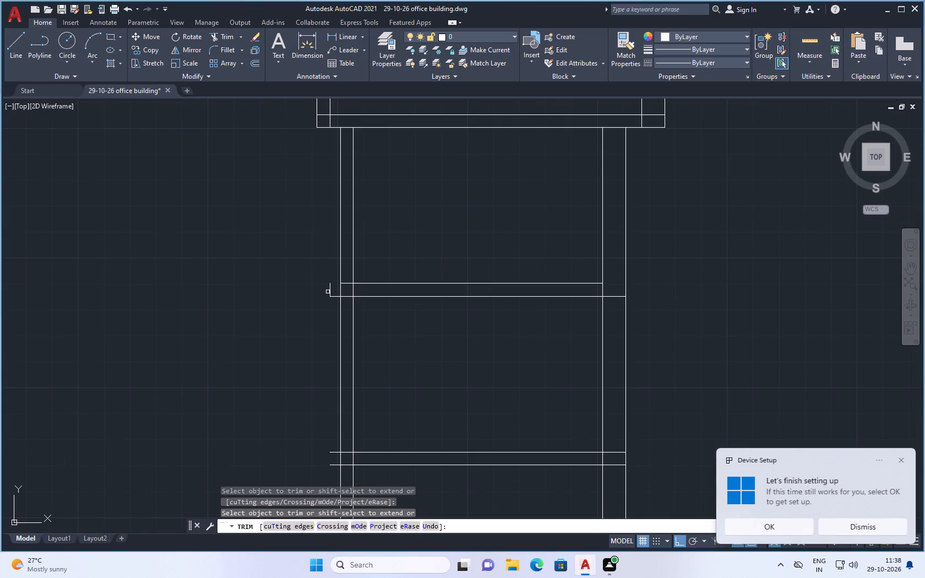
click(328, 292)
click(330, 290)
click(331, 297)
Trim the overhanging left ends of the second partition and the bottom wall back to the new left wall's outer line.
scroll(275, 175, down, 1)
scroll(307, 349, up, 1)
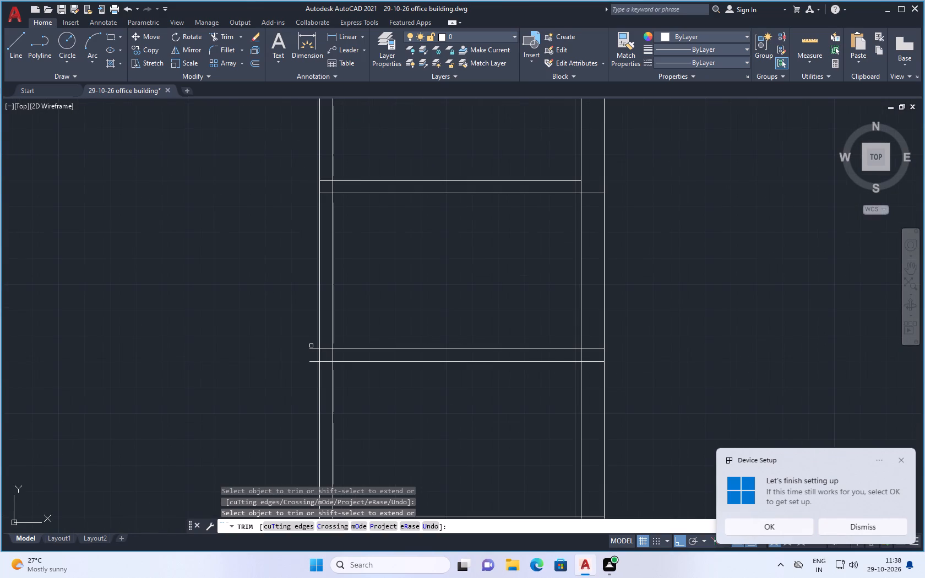
click(311, 350)
click(313, 361)
scroll(293, 274, down, 3)
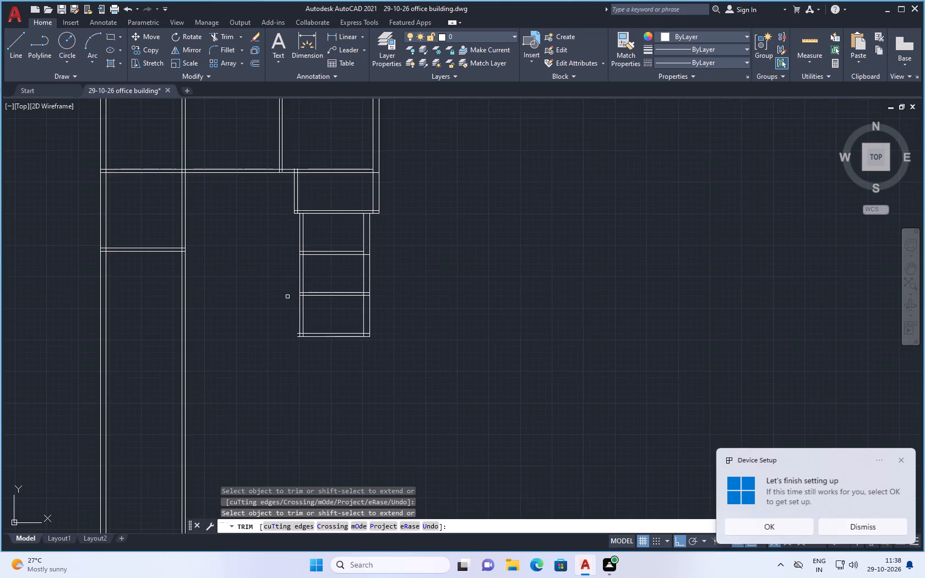
scroll(289, 346, up, 3)
click(302, 315)
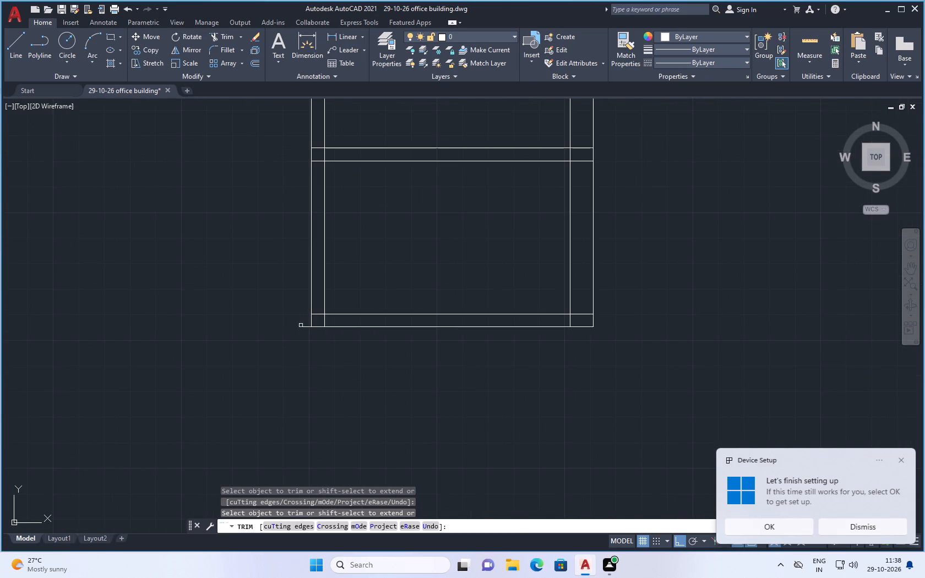
click(304, 329)
key(Escape)
Examine the plan and quick-measure the space between the left room and the stacked rooms, and the left room's depth.
scroll(266, 295, down, 2)
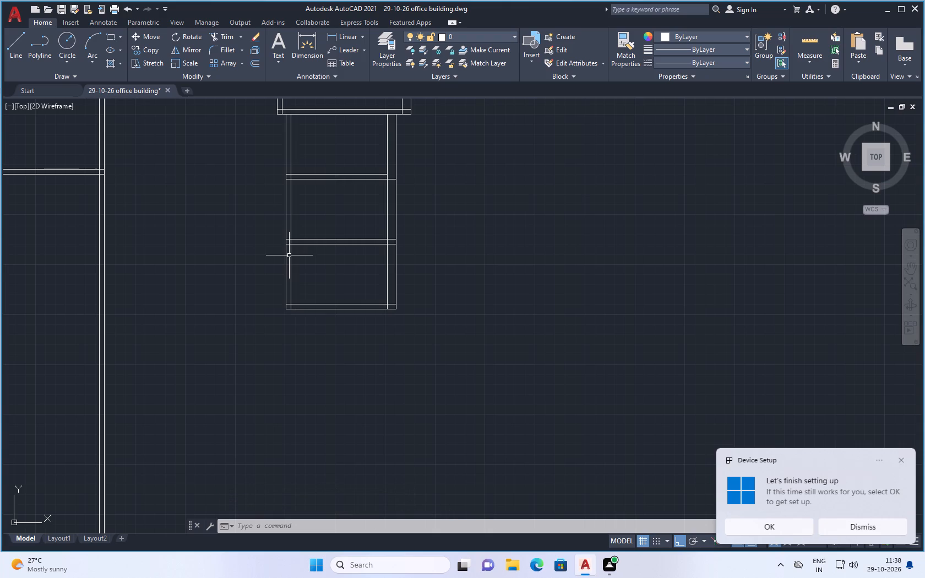
scroll(379, 189, down, 3)
scroll(325, 140, up, 2)
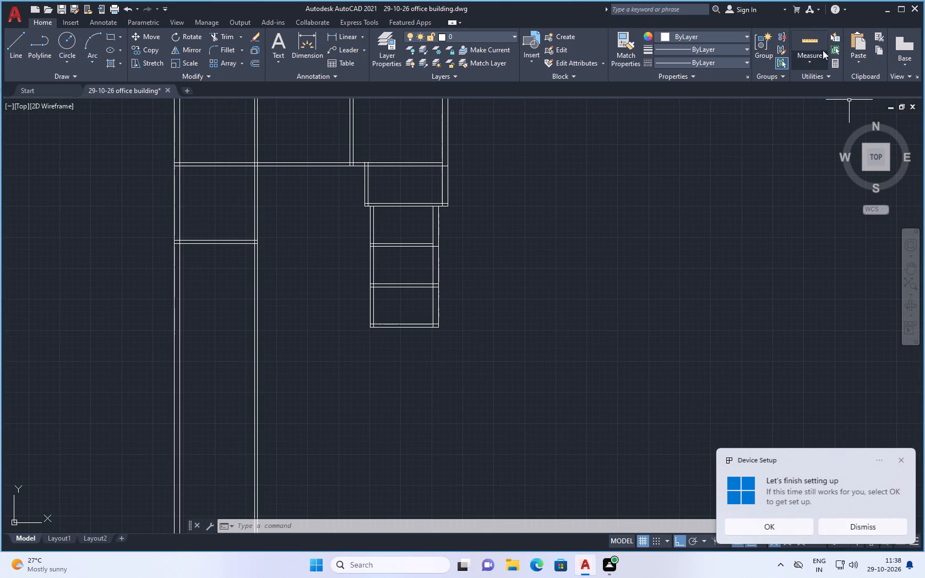
click(810, 34)
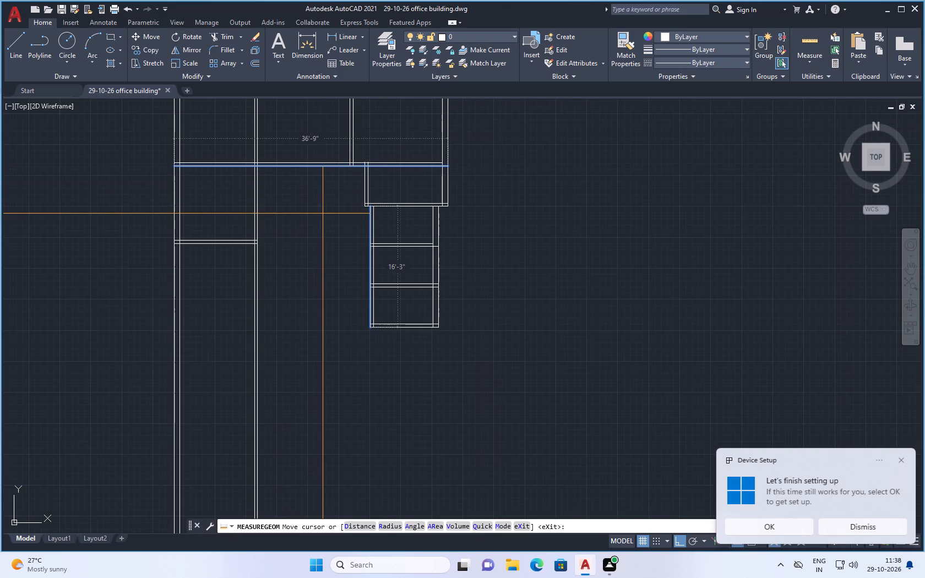
key(Escape)
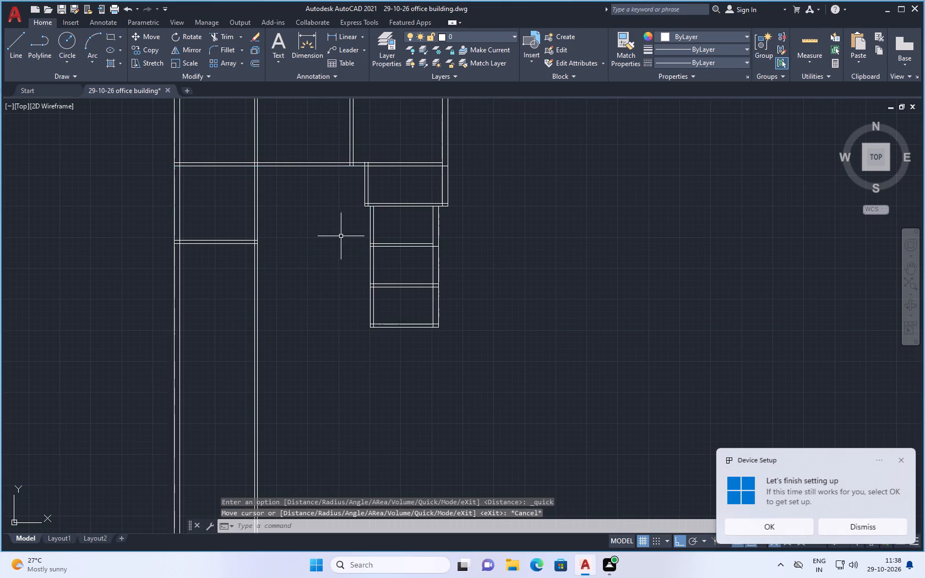
scroll(297, 188, down, 2)
scroll(273, 201, up, 2)
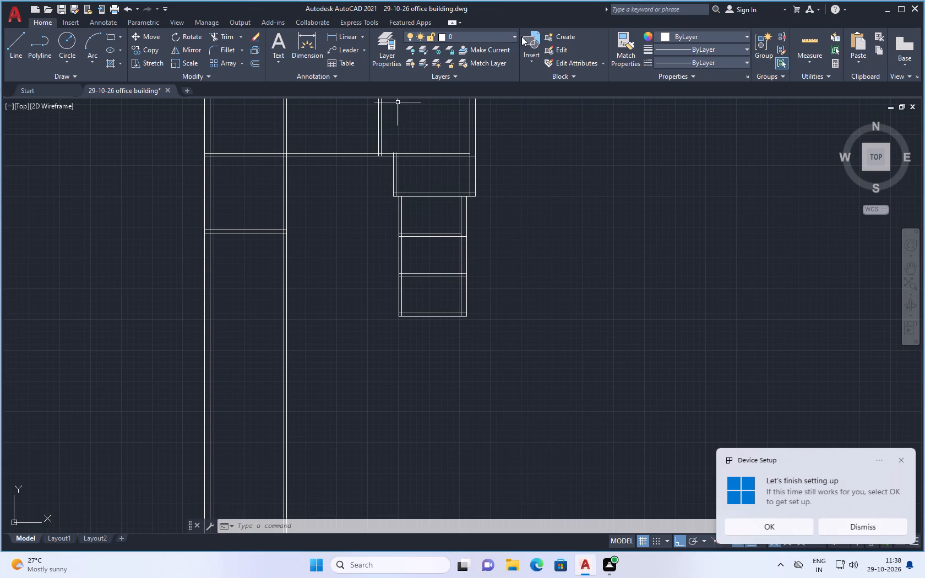
click(808, 42)
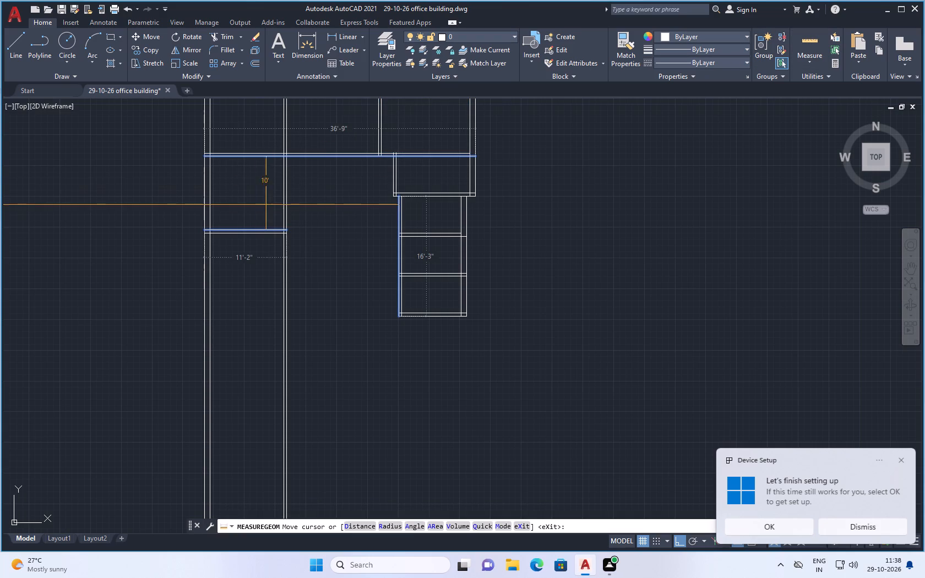
key(Escape)
scroll(209, 161, up, 1)
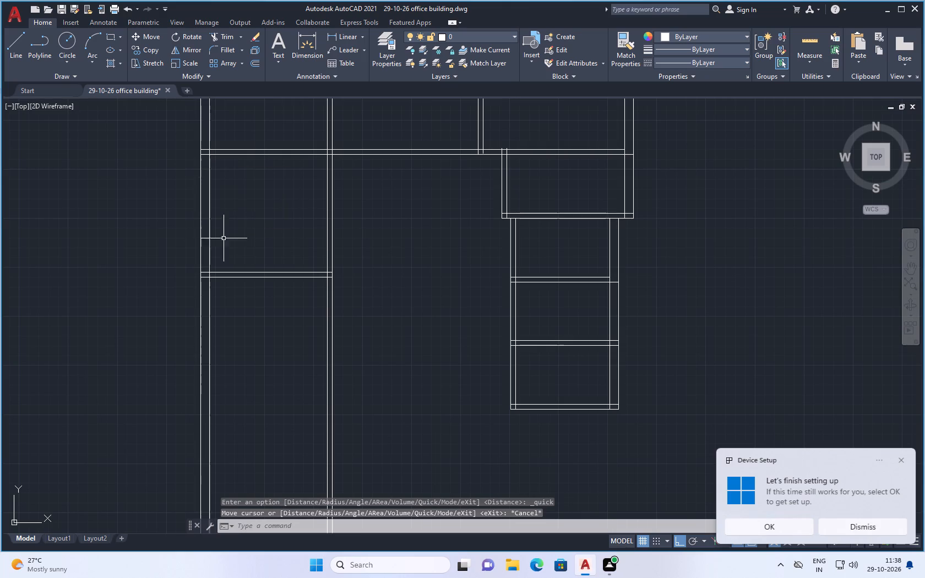
scroll(322, 240, down, 1)
scroll(315, 303, up, 1)
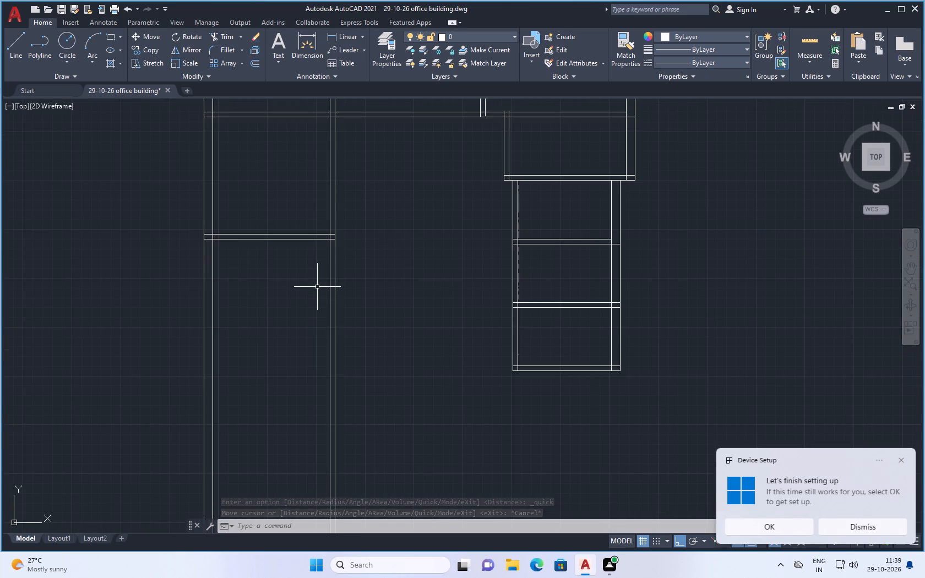
Trim away both side walls' lines below the bottom wall of the room at the plan's lower left.
key(t)
key(r)
key(Return)
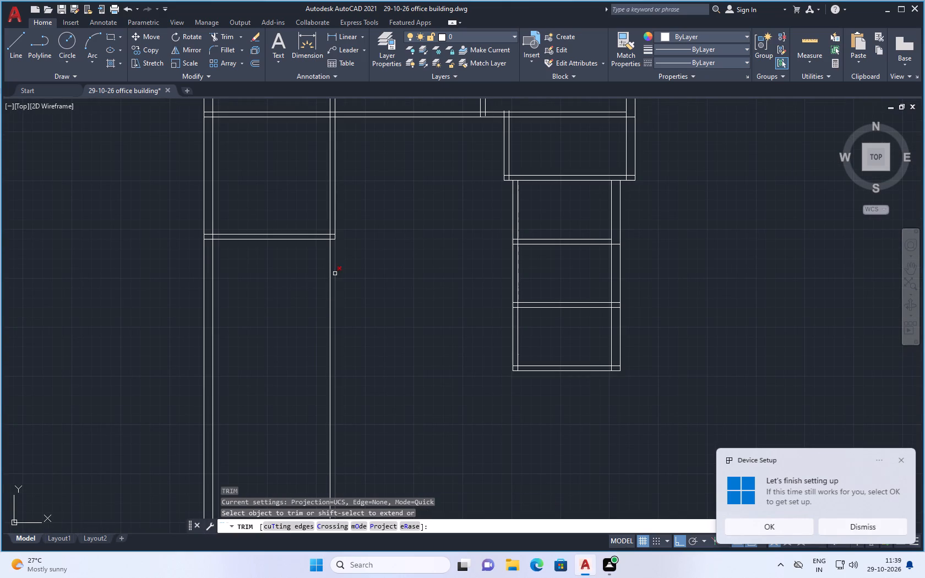
click(335, 274)
click(330, 283)
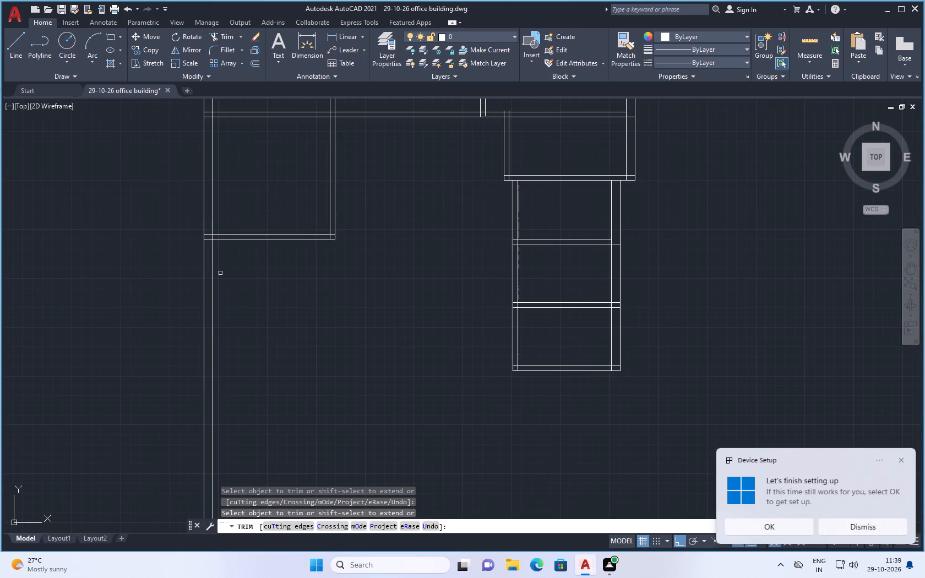
click(213, 277)
click(203, 282)
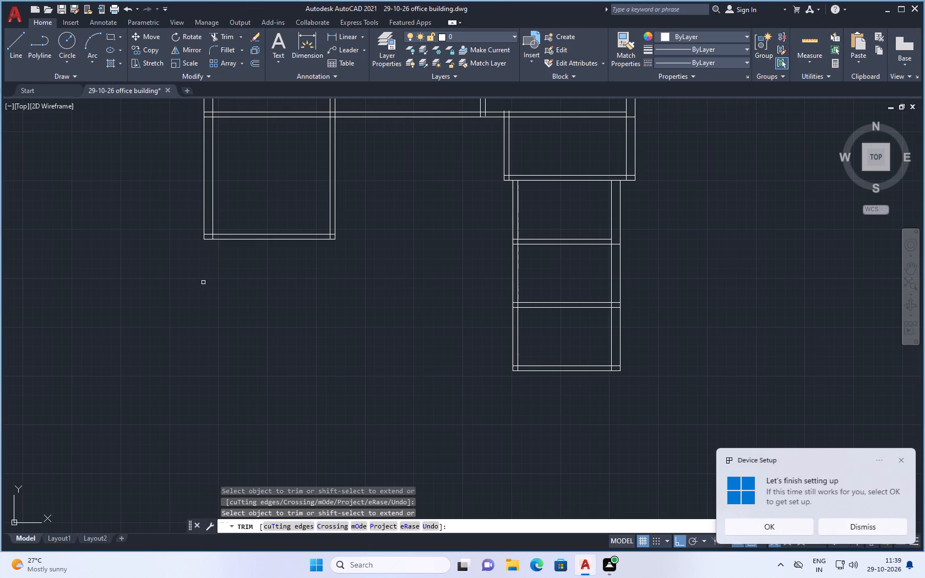
key(Escape)
Quick-measure the lower-left room's inner dimensions and examine the overall plan.
click(810, 37)
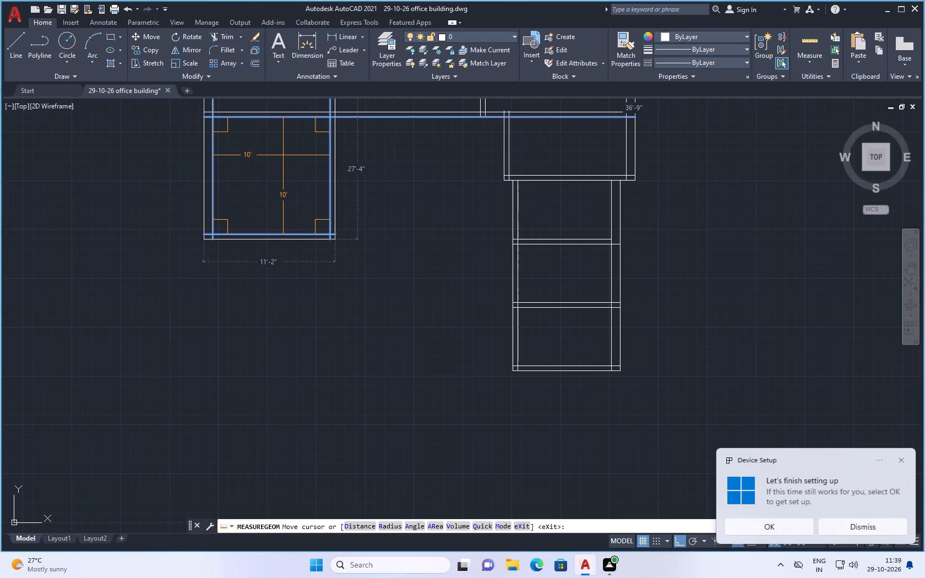
key(Escape)
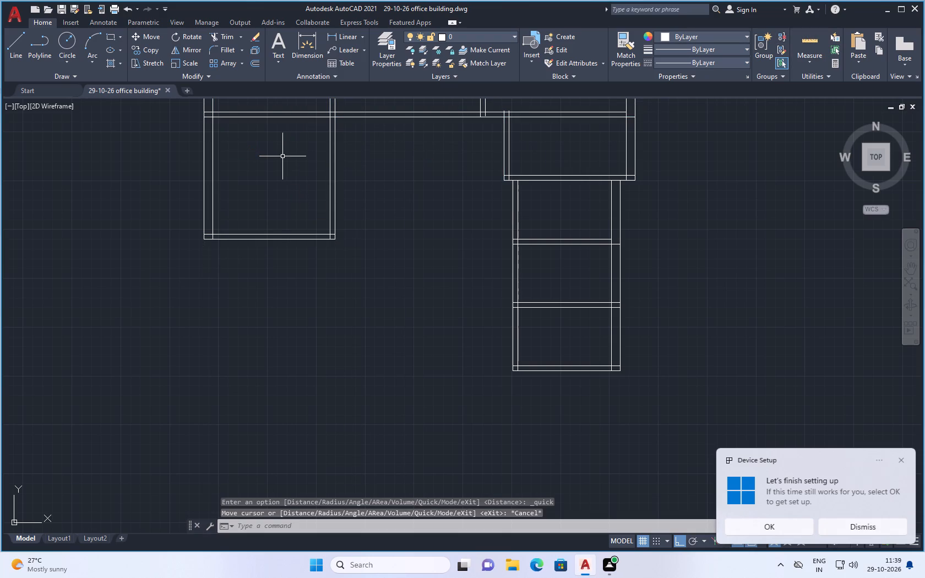
scroll(273, 213, down, 3)
scroll(262, 153, up, 1)
scroll(260, 231, up, 1)
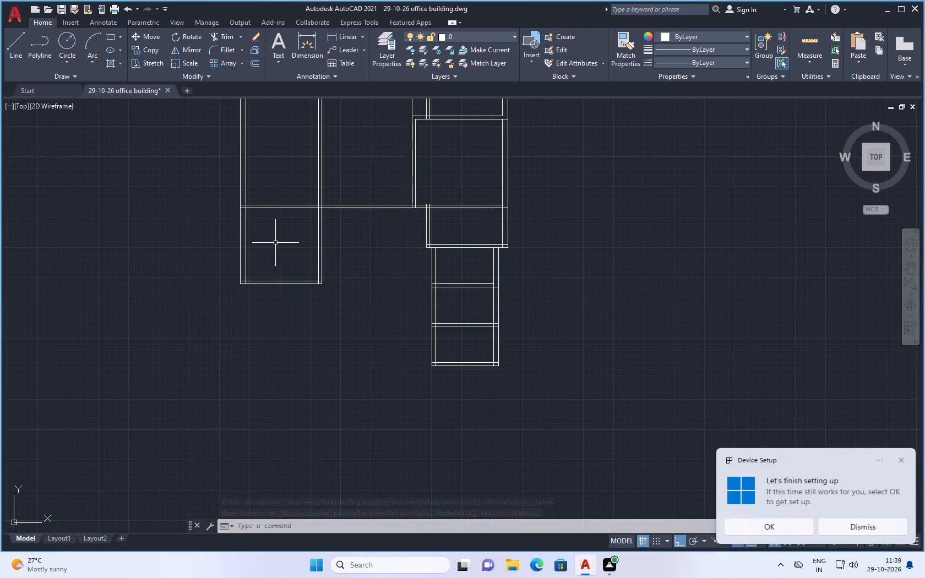
scroll(277, 258, down, 1)
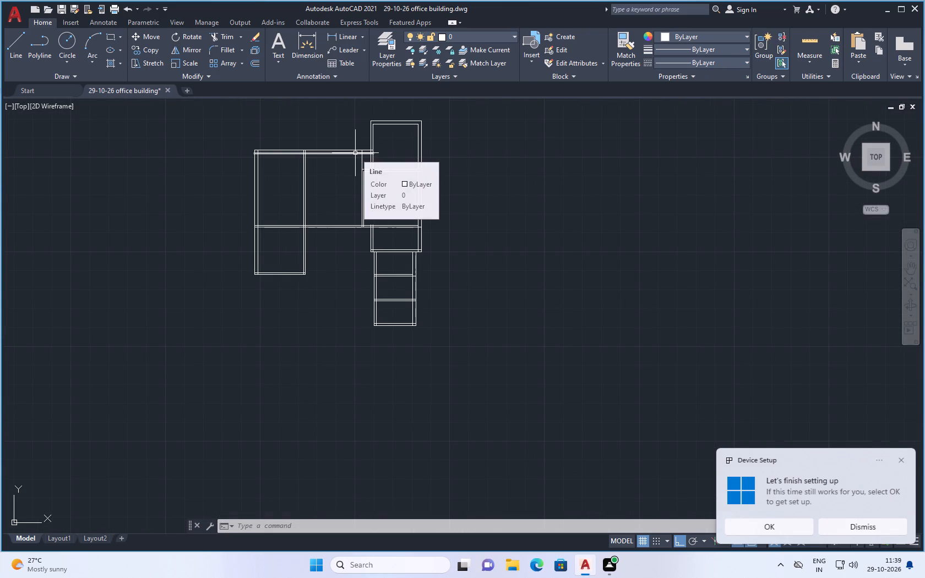
scroll(372, 165, up, 1)
scroll(356, 196, down, 2)
scroll(273, 246, up, 1)
scroll(321, 267, up, 1)
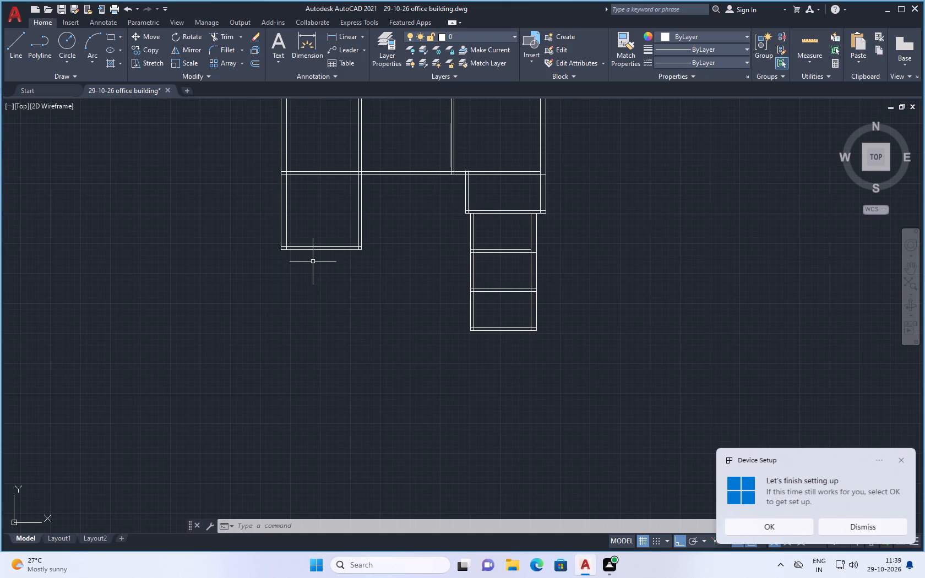
Offset the outer line of the lower-left room's bottom wall 5' downward.
text(off)
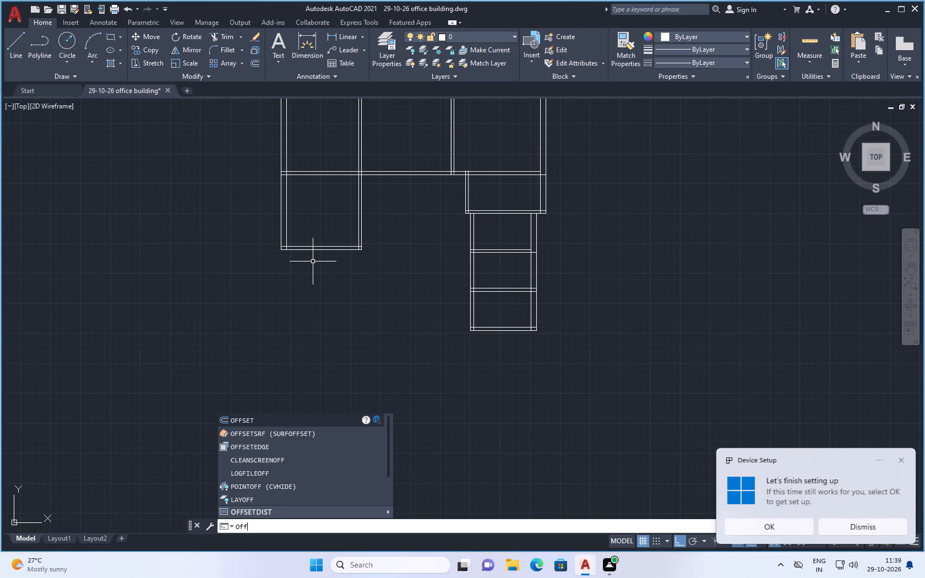
key(Return)
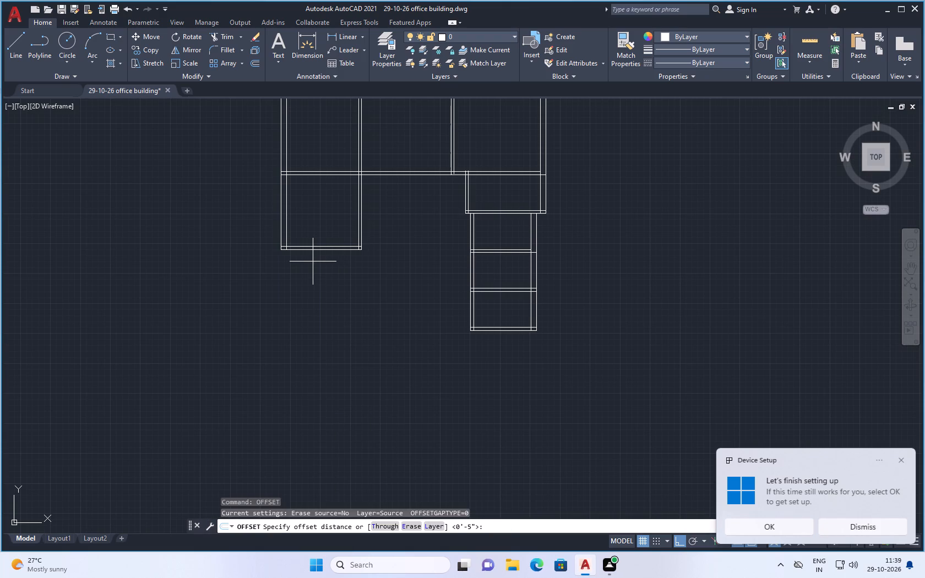
key(5)
key(apostrophe)
key(Return)
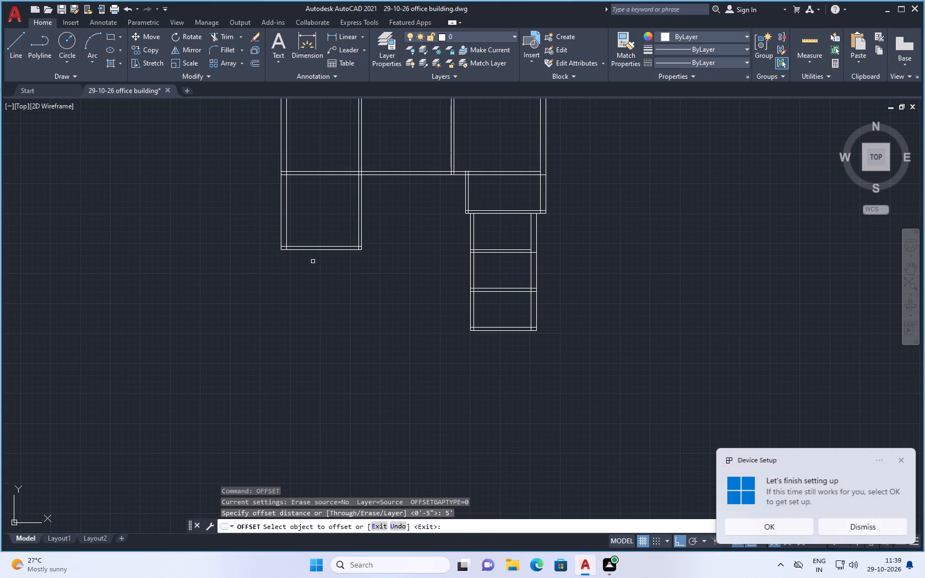
scroll(321, 254, up, 1)
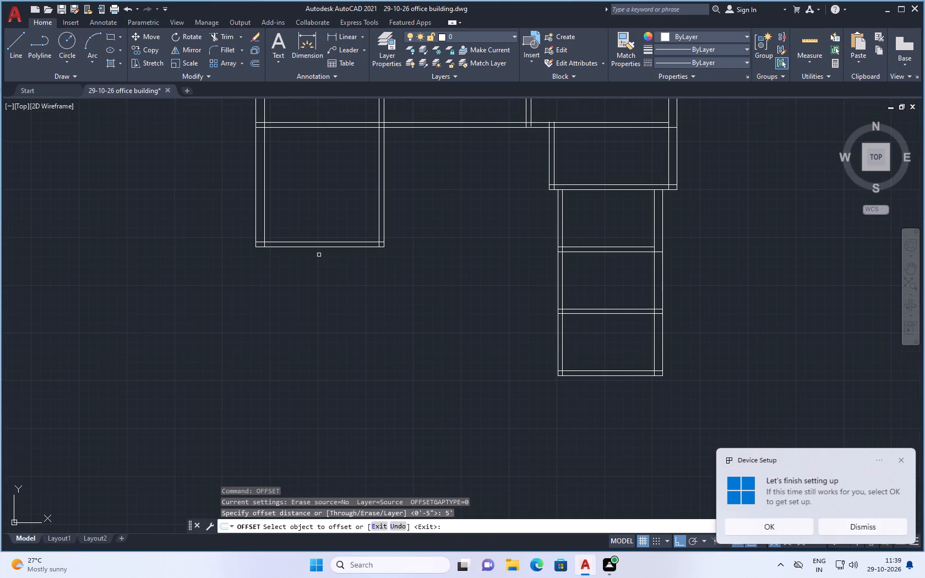
click(348, 247)
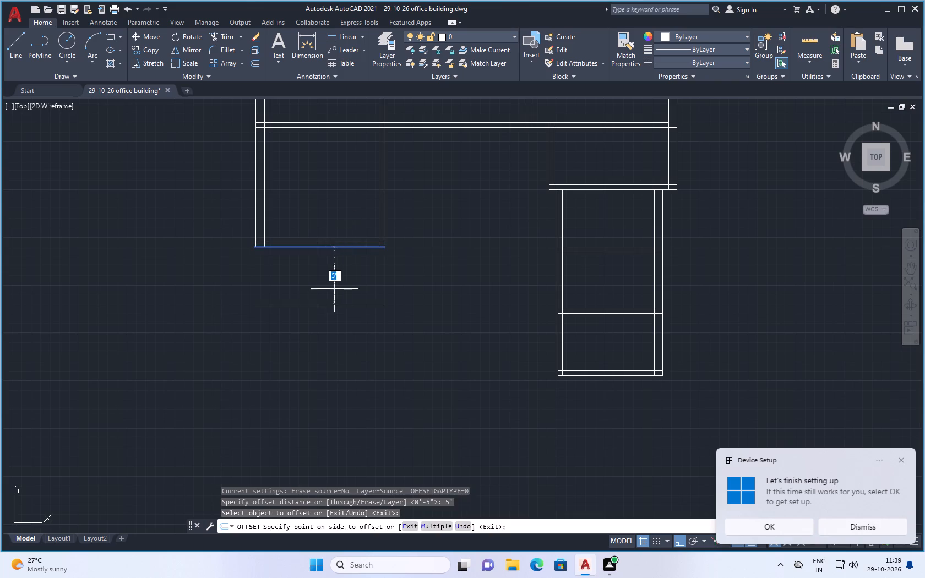
click(329, 300)
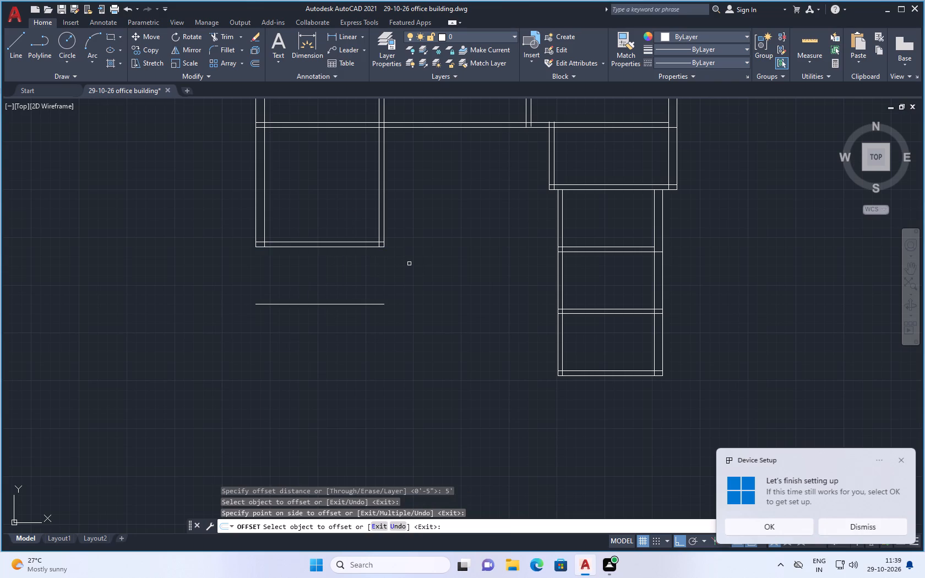
key(Escape)
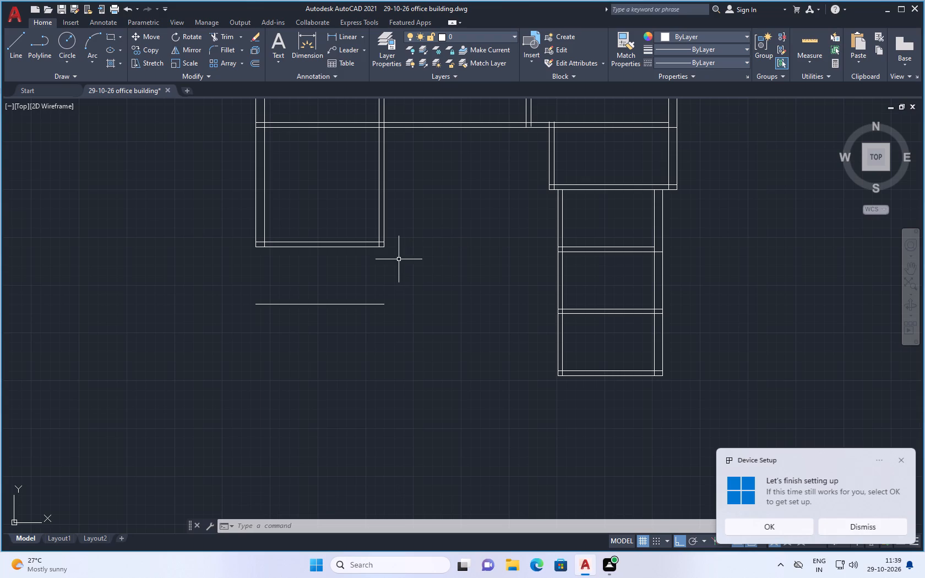
Offset the new line below the lower-left room 5" downward to form the bottom wall's second face.
scroll(340, 301, up, 1)
text(off)
key(Return)
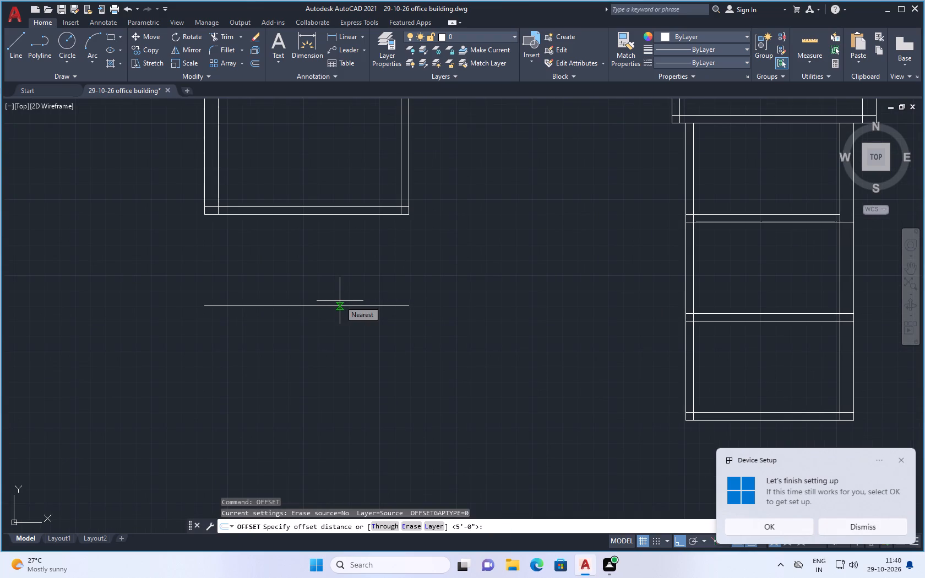
key(5)
key(shift+quotedbl)
key(Return)
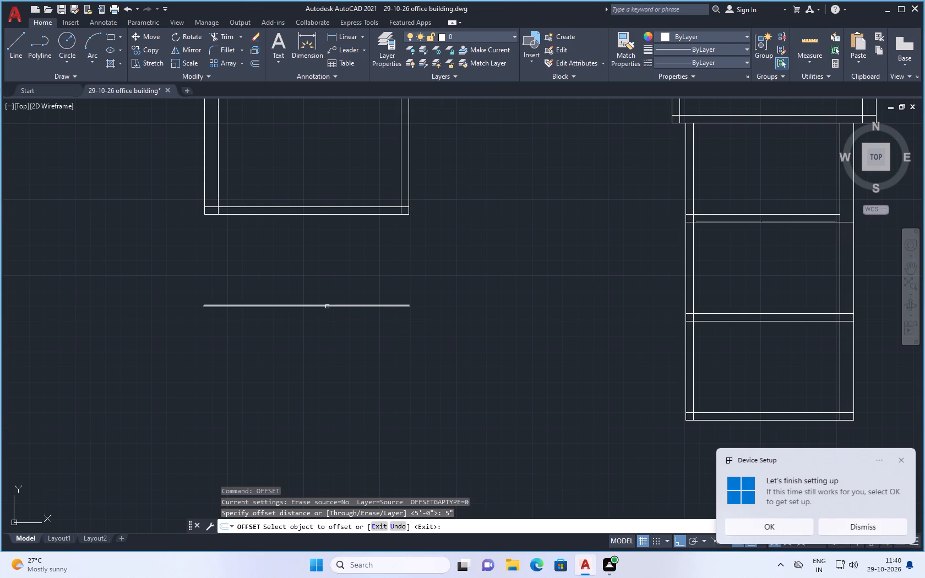
click(336, 306)
click(331, 326)
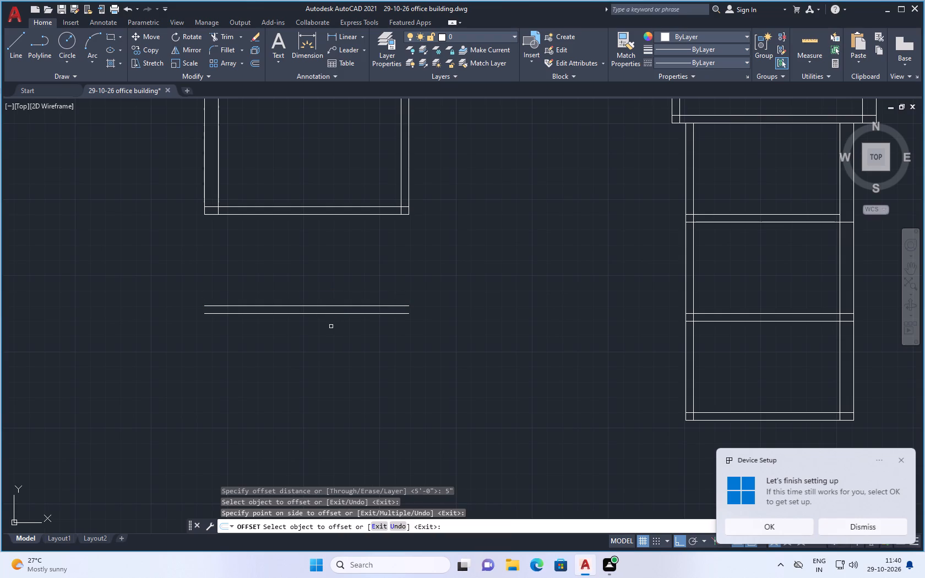
key(Escape)
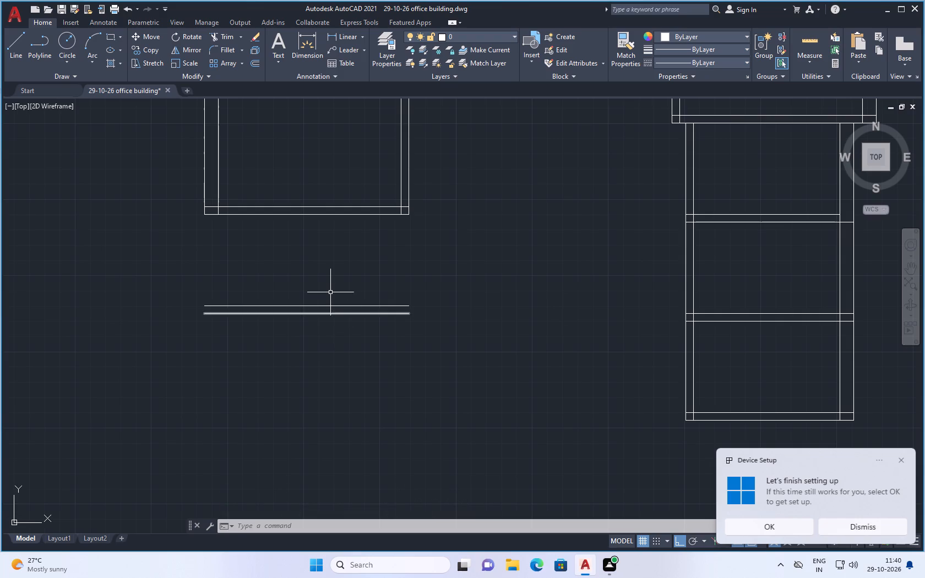
Extend the outer and inner lines of both lower-left side walls down to the new bottom wall.
scroll(330, 291, down, 1)
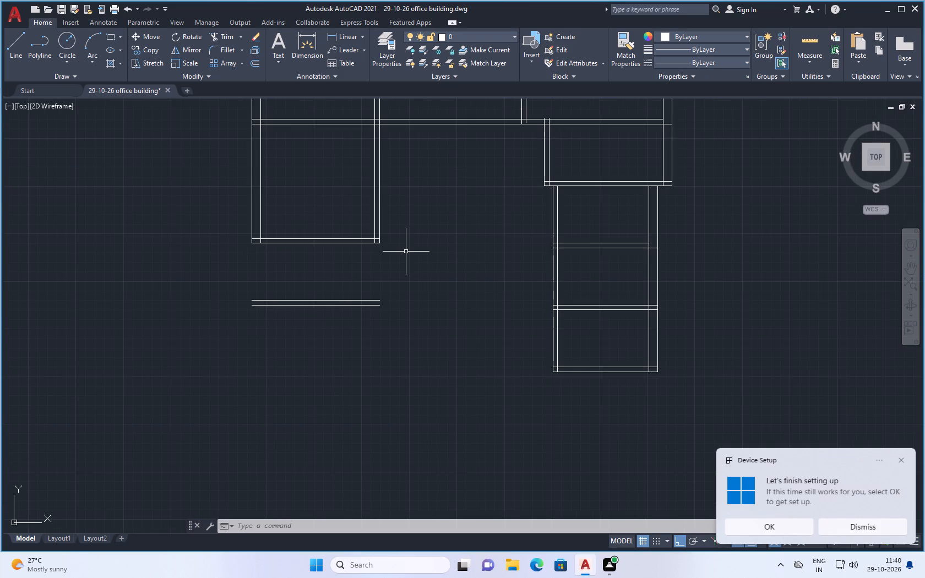
text(ex)
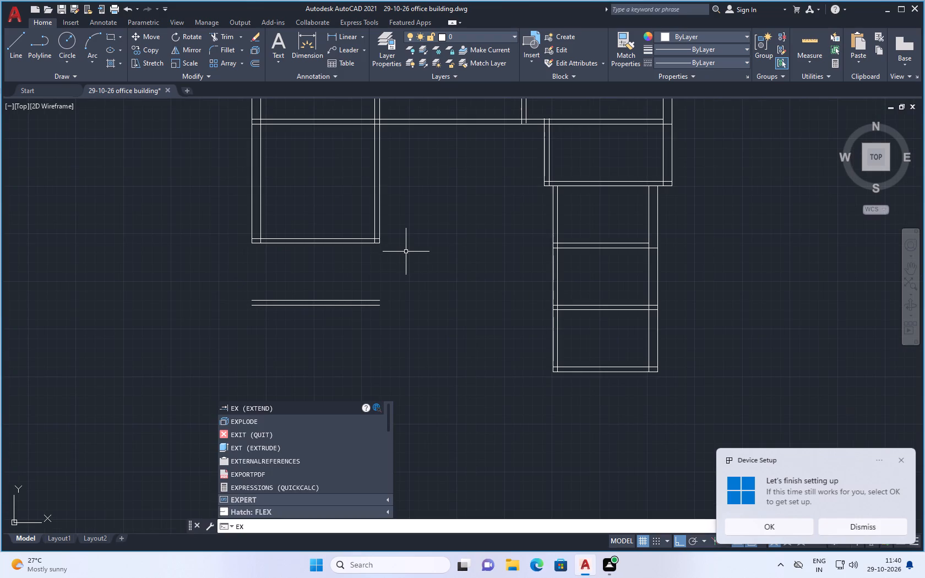
key(Return)
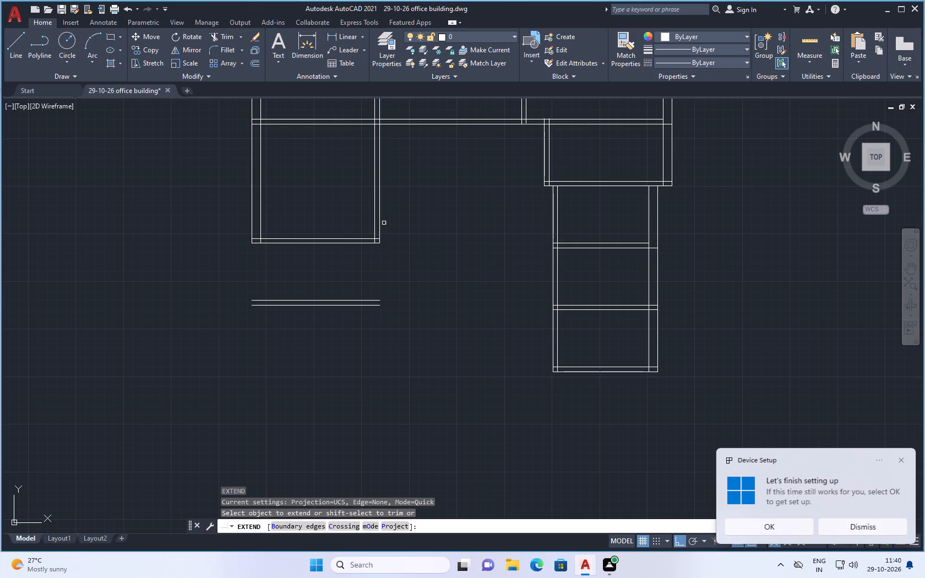
click(379, 231)
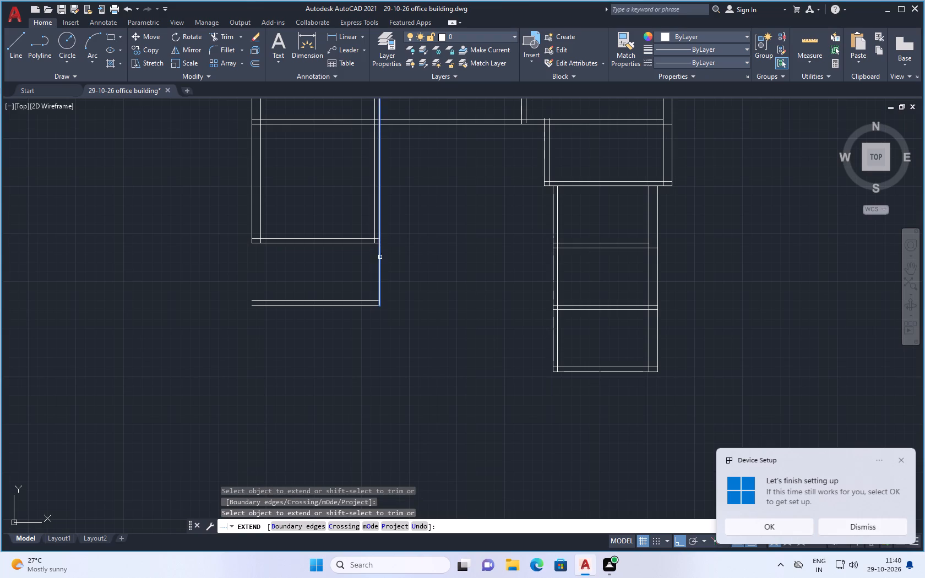
click(380, 257)
click(375, 227)
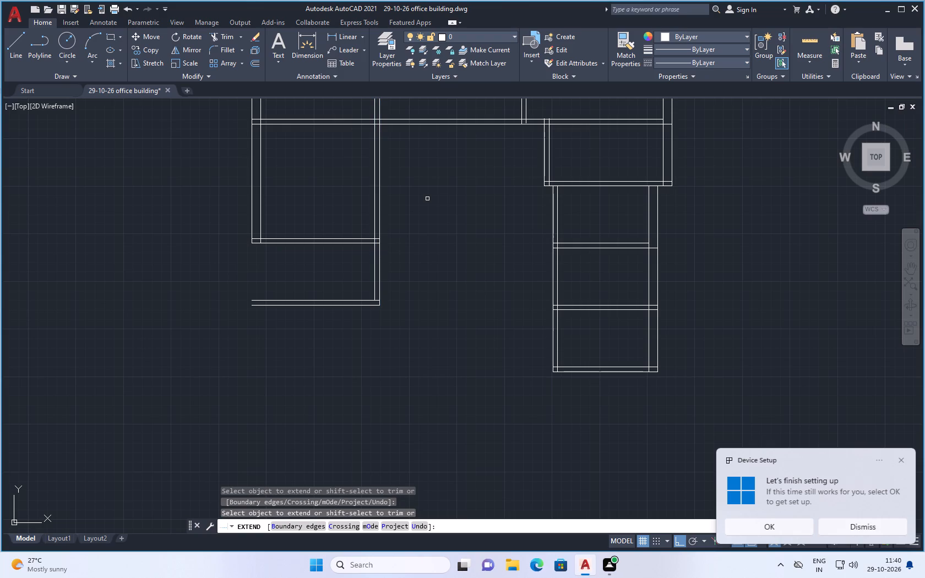
click(252, 211)
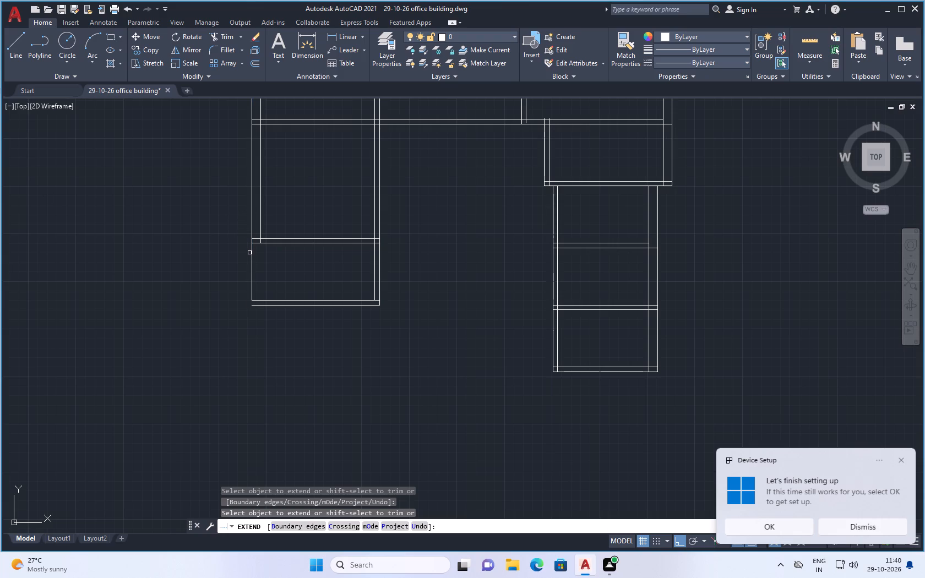
click(252, 253)
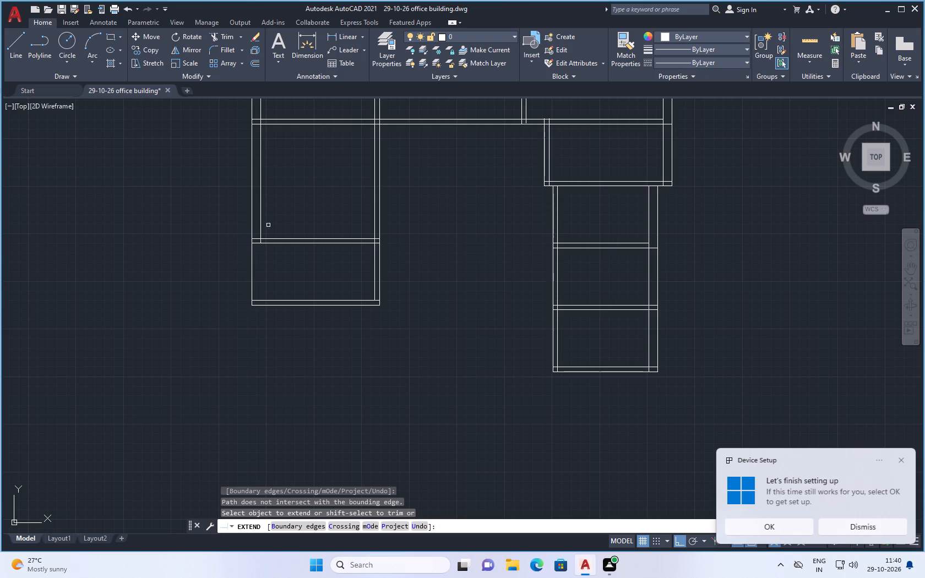
click(261, 226)
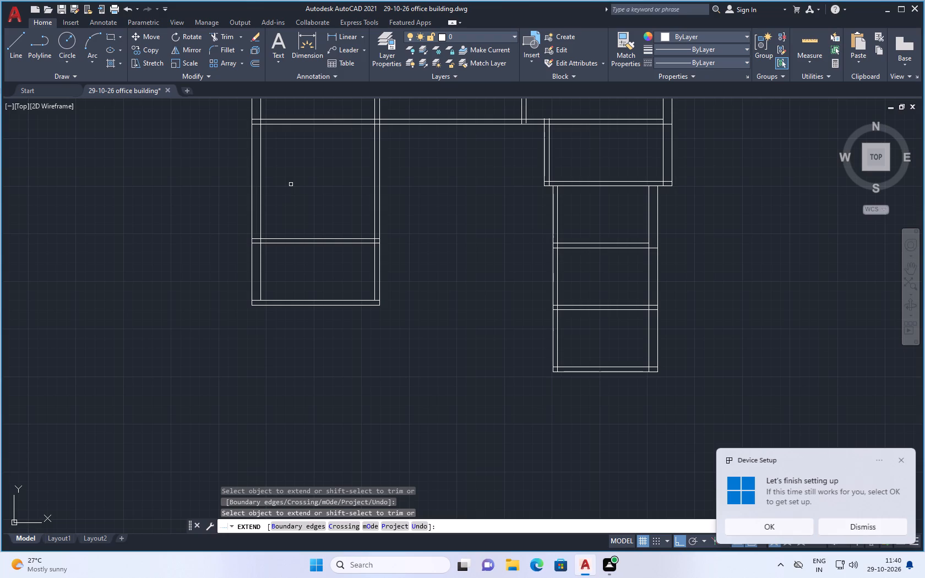
key(Escape)
Examine the overall plan and the newly enclosed room at the plan's lower left.
scroll(290, 192, down, 3)
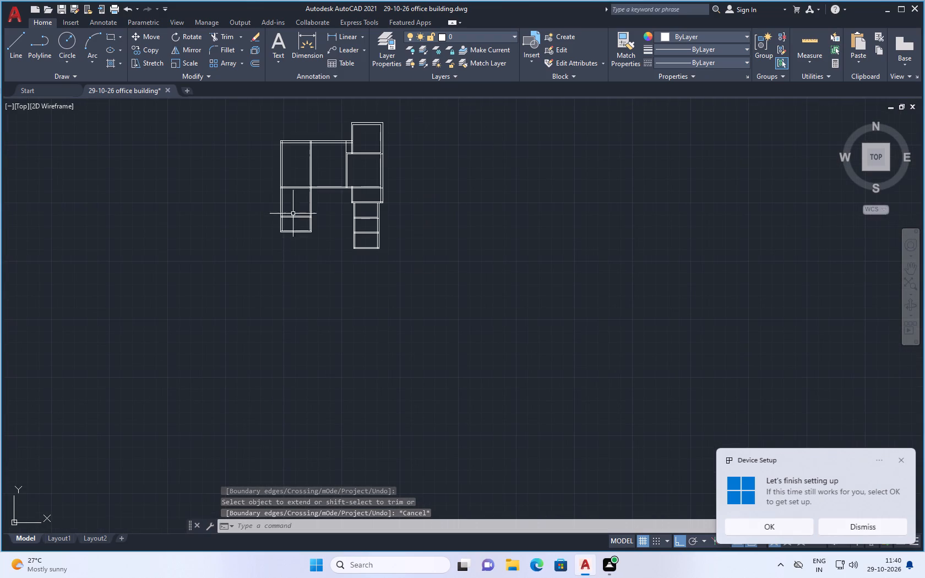
scroll(292, 223, up, 4)
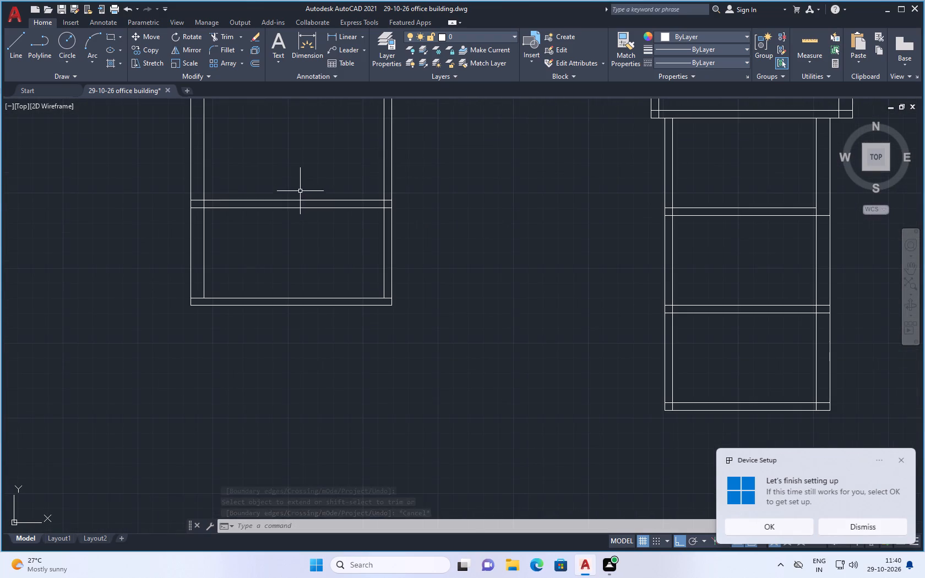
scroll(288, 212, up, 1)
scroll(290, 249, down, 1)
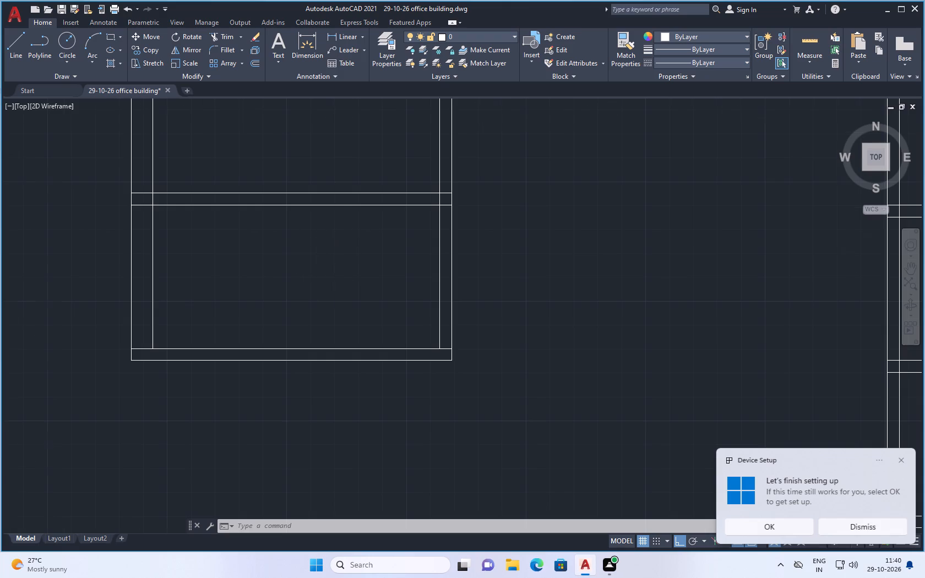
scroll(289, 249, down, 1)
scroll(287, 234, up, 2)
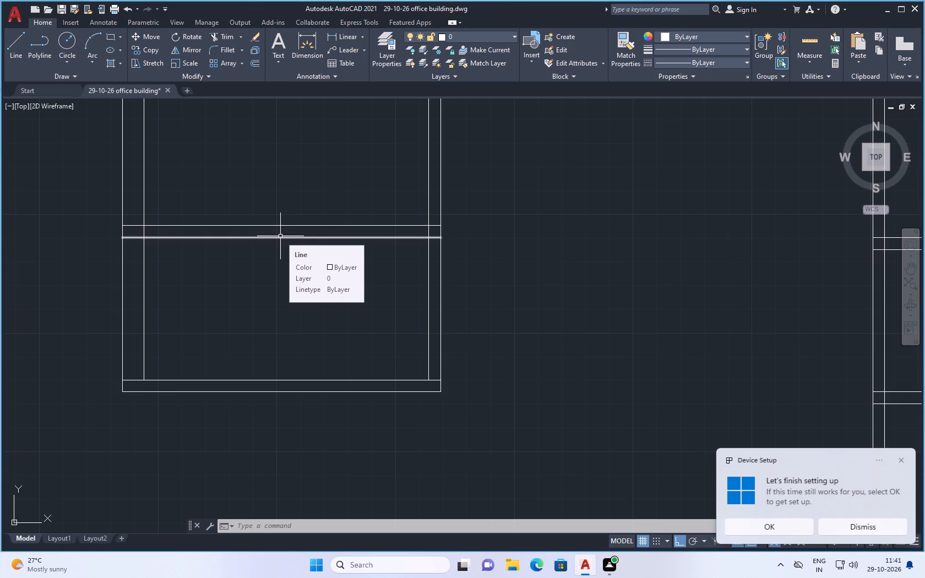
Offset the outer line of the new lower-left room's bottom wall 12' downward.
text(off)
key(Return)
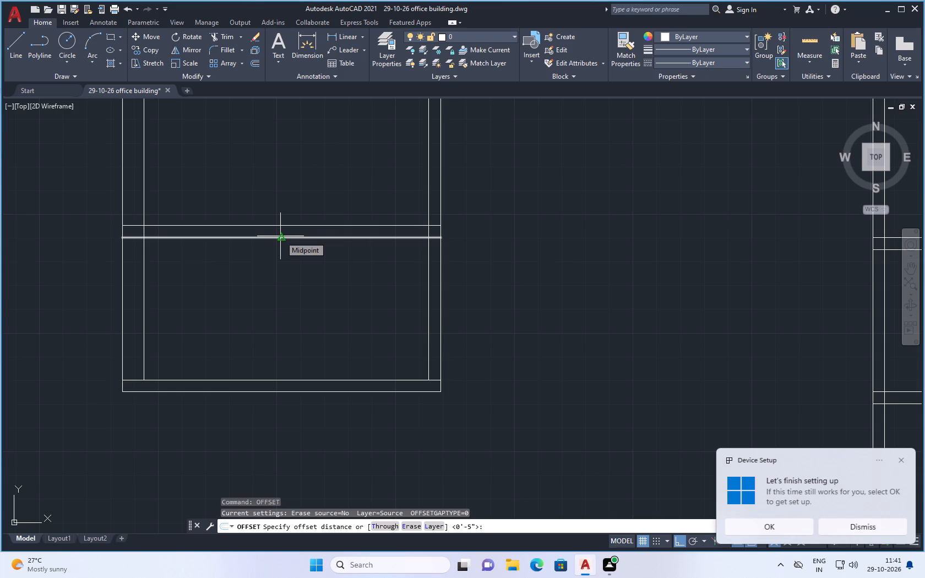
scroll(273, 92, down, 3)
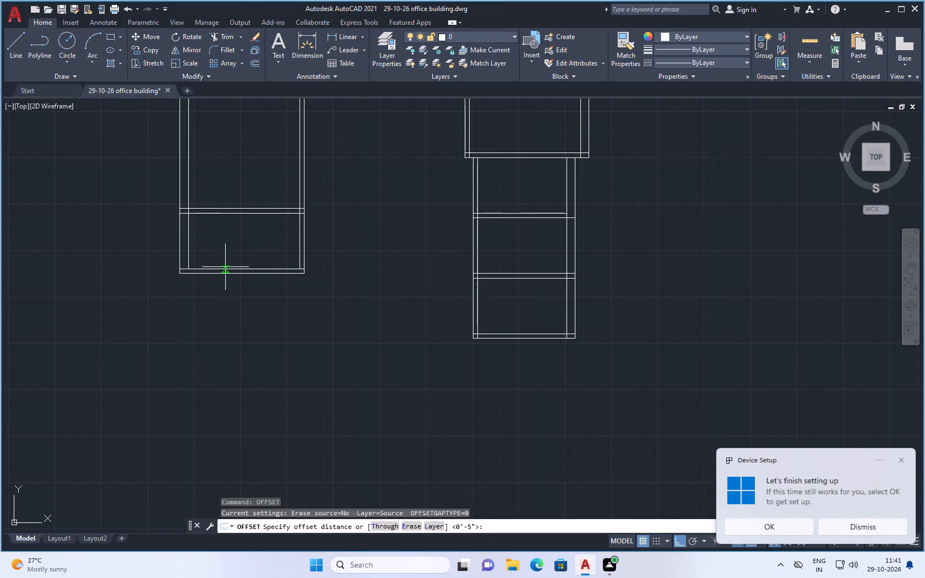
scroll(254, 282, down, 2)
scroll(240, 270, up, 3)
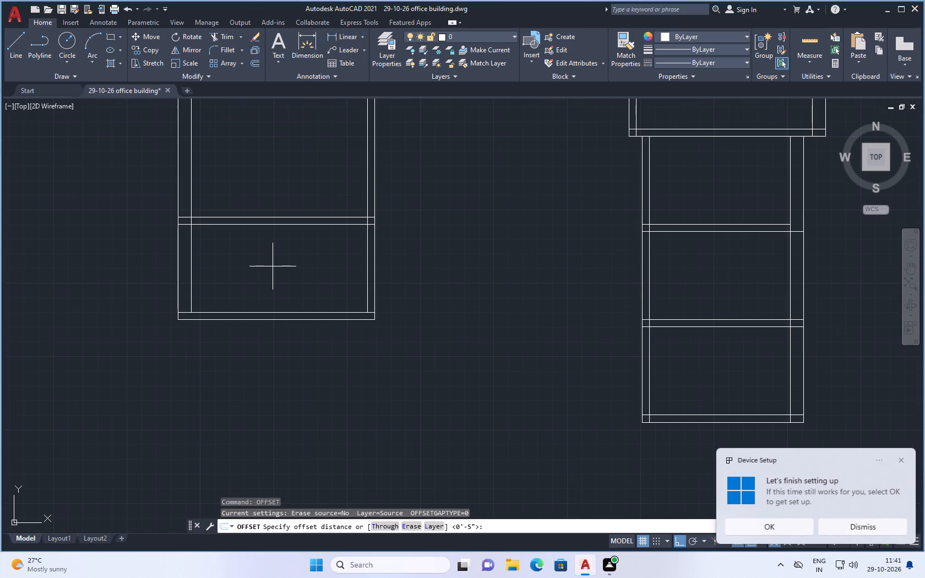
text(12)
key(apostrophe)
key(Return)
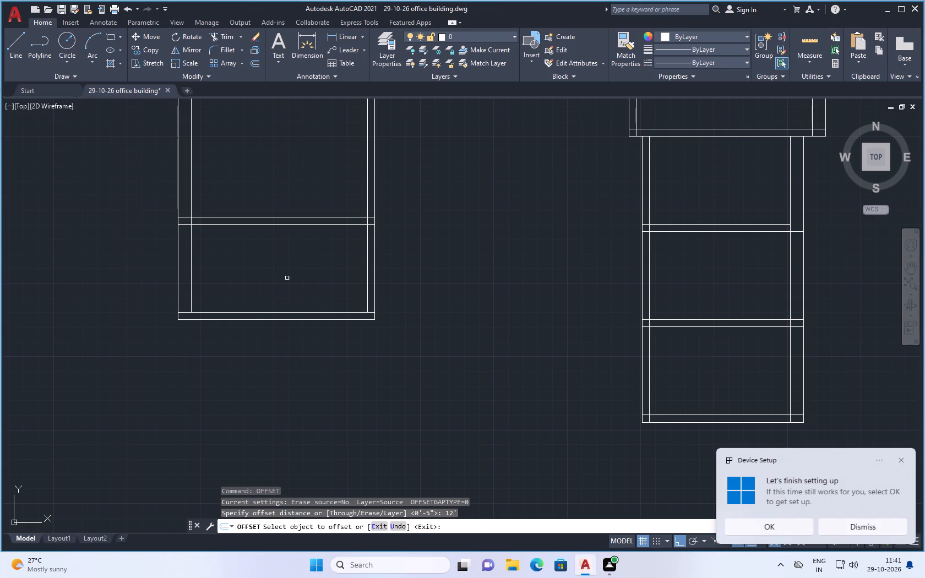
click(294, 319)
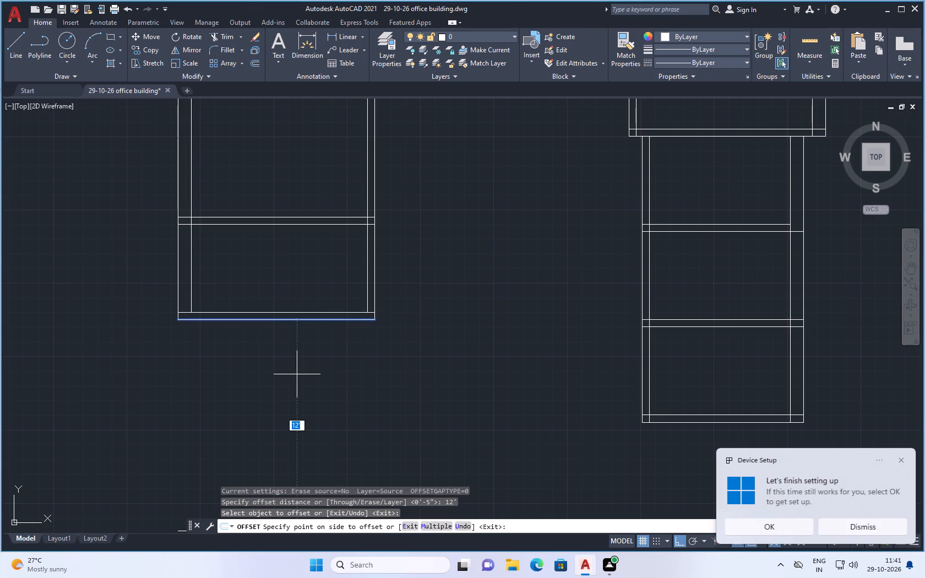
scroll(297, 374, down, 3)
click(297, 374)
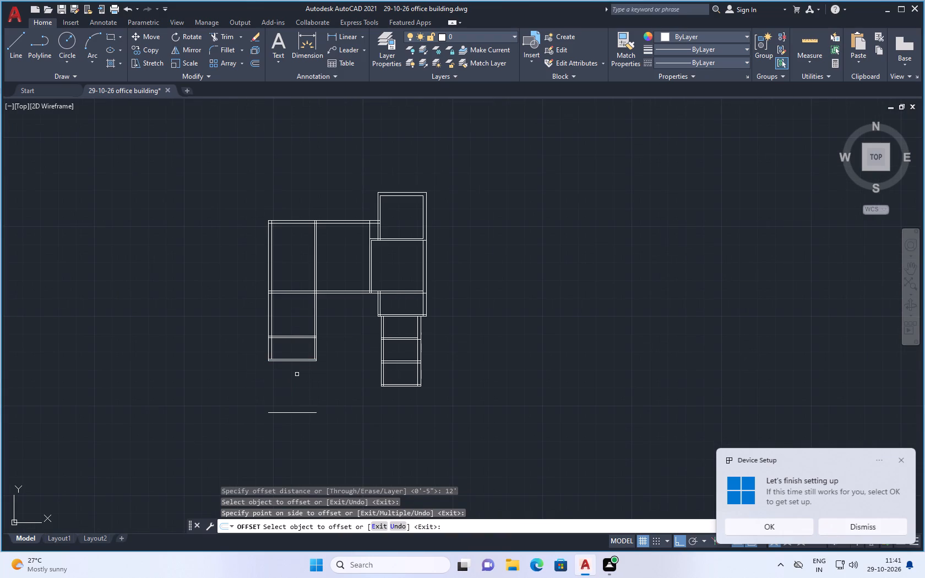
key(Escape)
Offset the line 12' below the lower-left room 9" downward to form the bottom wall's outer face.
scroll(303, 407, up, 1)
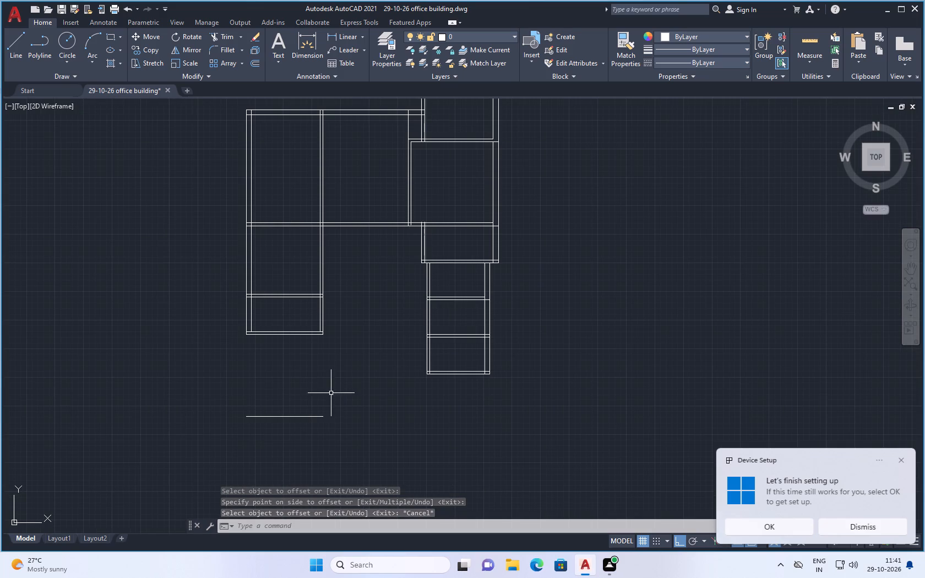
key(space)
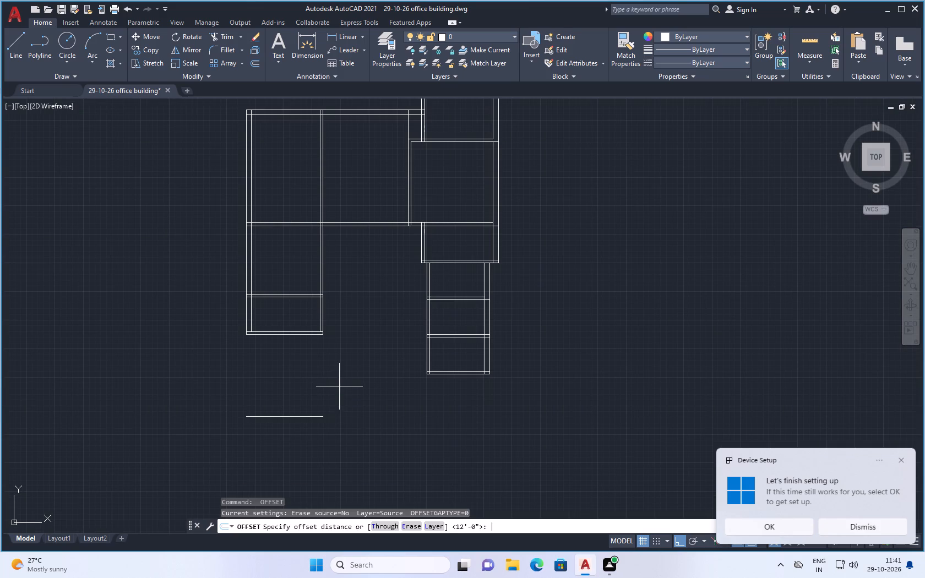
key(9)
key(shift+quotedbl)
key(Return)
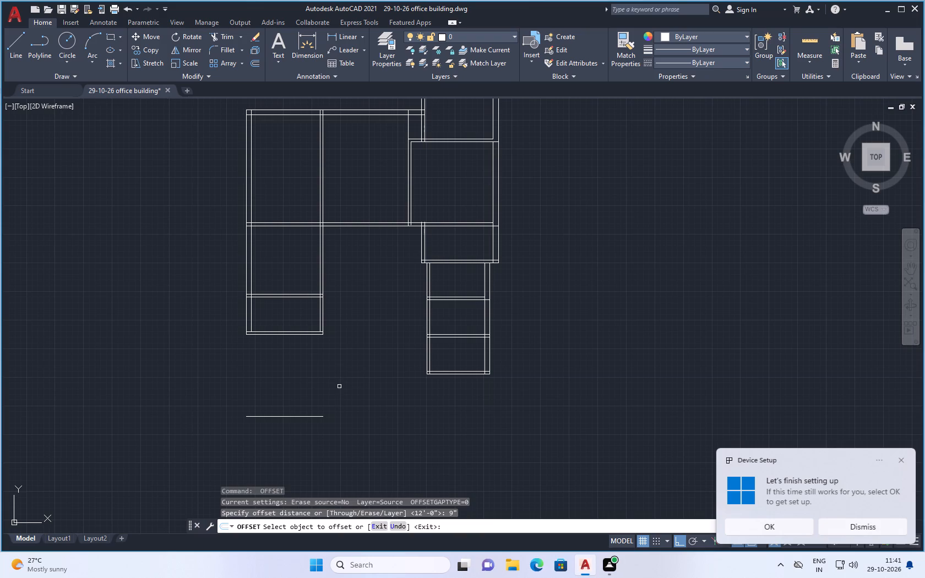
scroll(270, 422, up, 1)
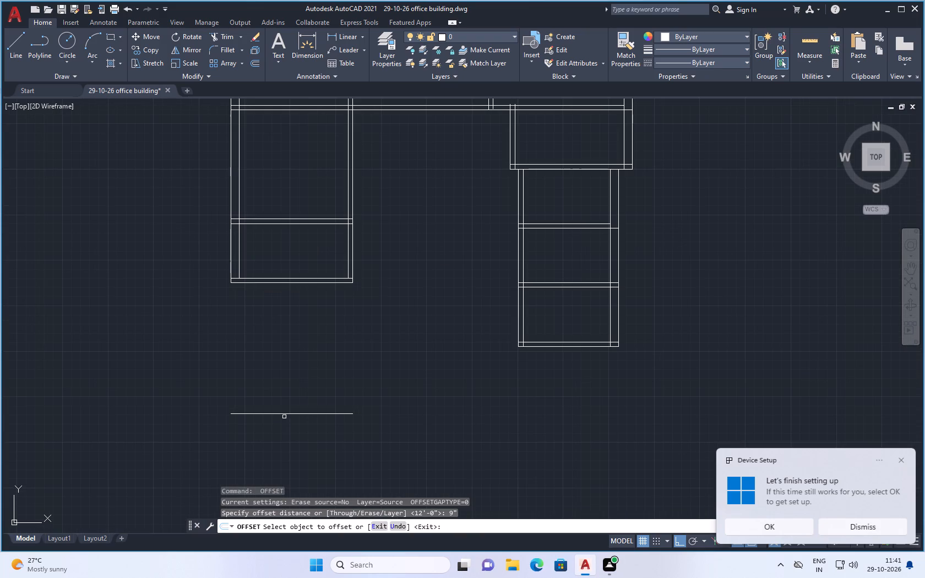
click(289, 415)
click(287, 429)
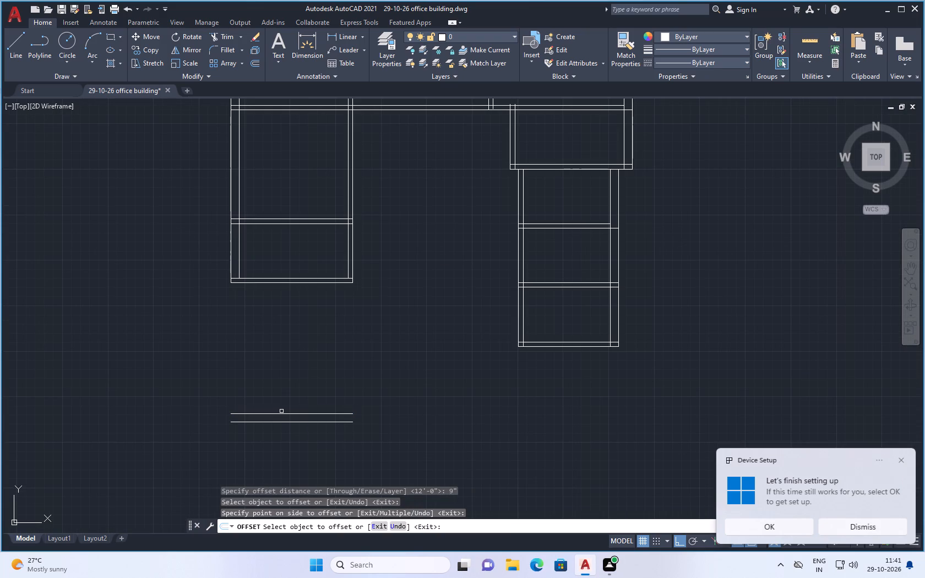
key(Escape)
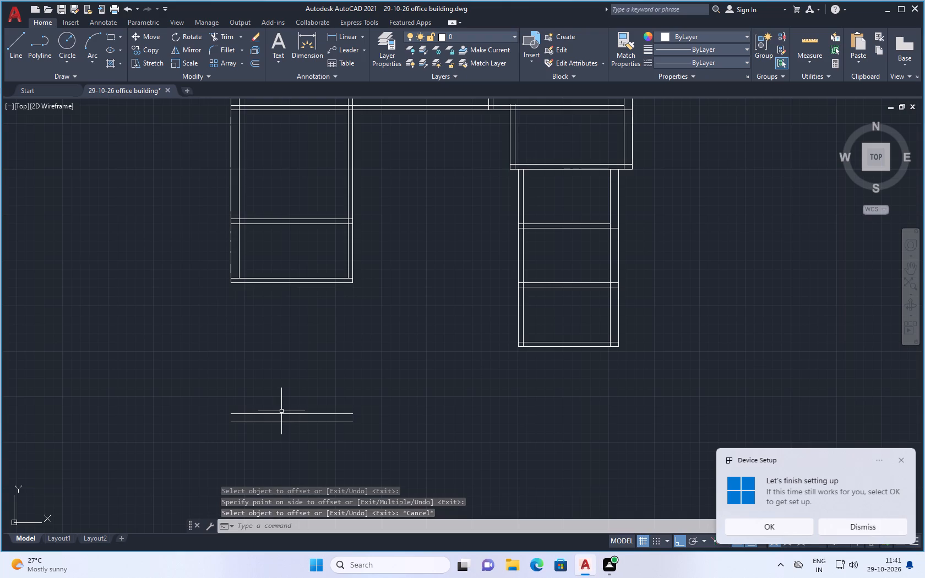
Extend the lower-left wing's left wall down to the new bottom wall, outer line to its lower line and inner line to its upper line.
text(ex)
key(Return)
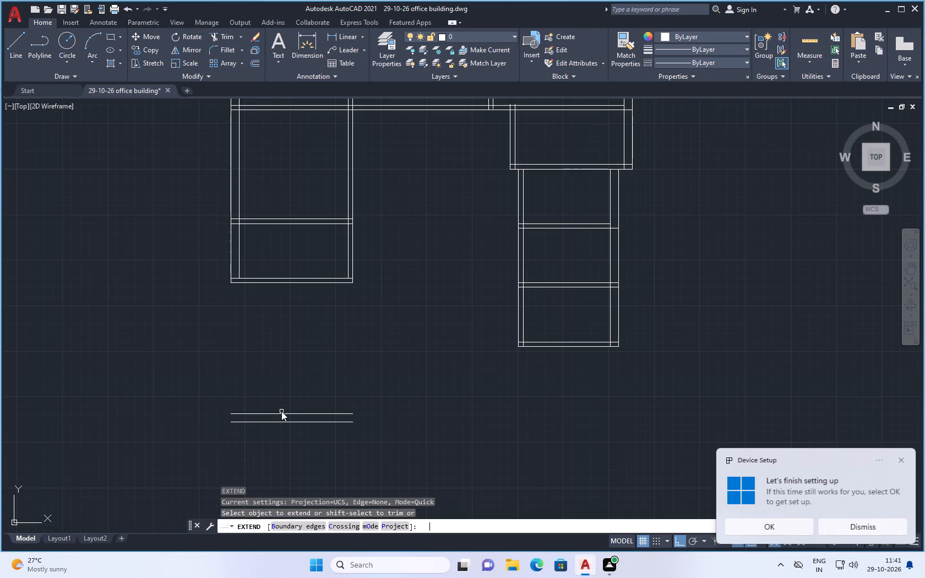
click(231, 269)
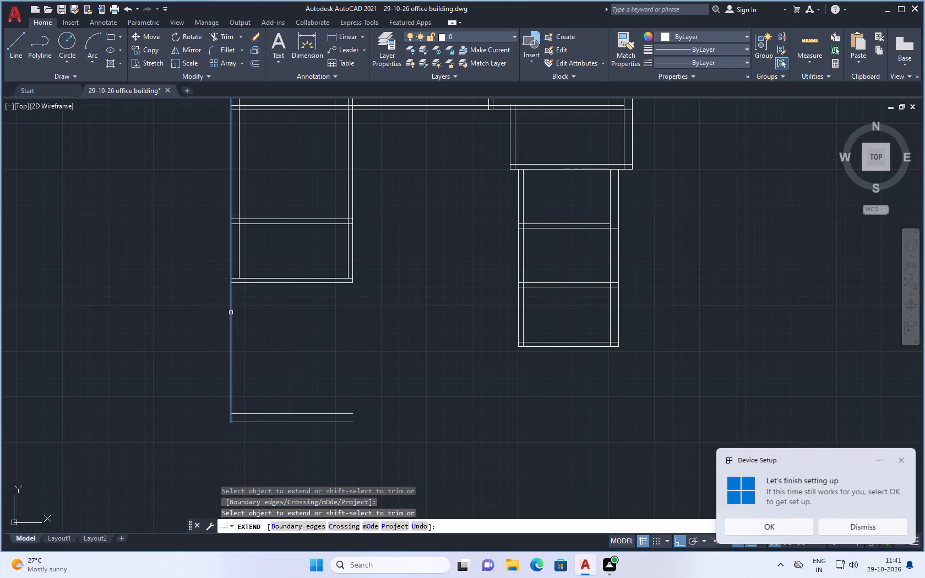
click(231, 313)
click(239, 268)
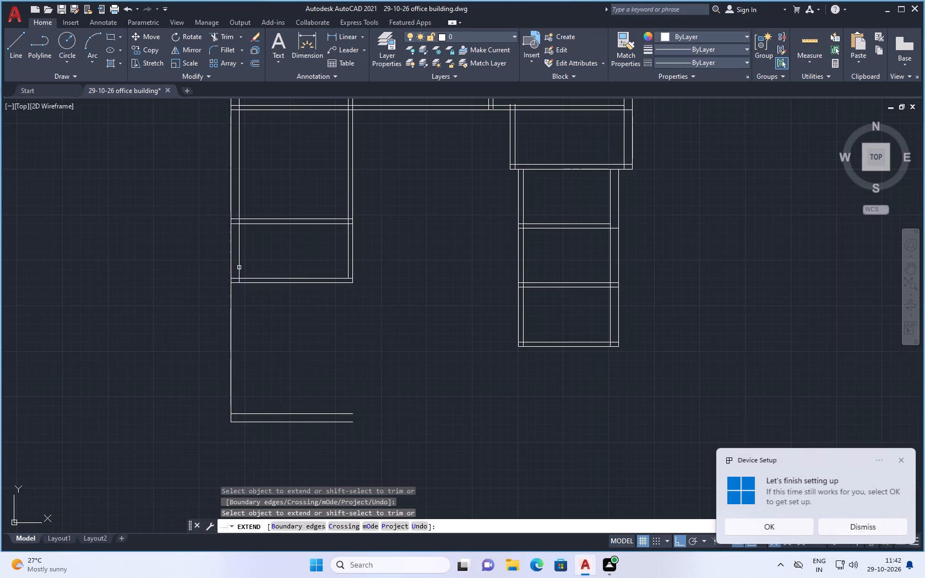
click(239, 253)
key(Escape)
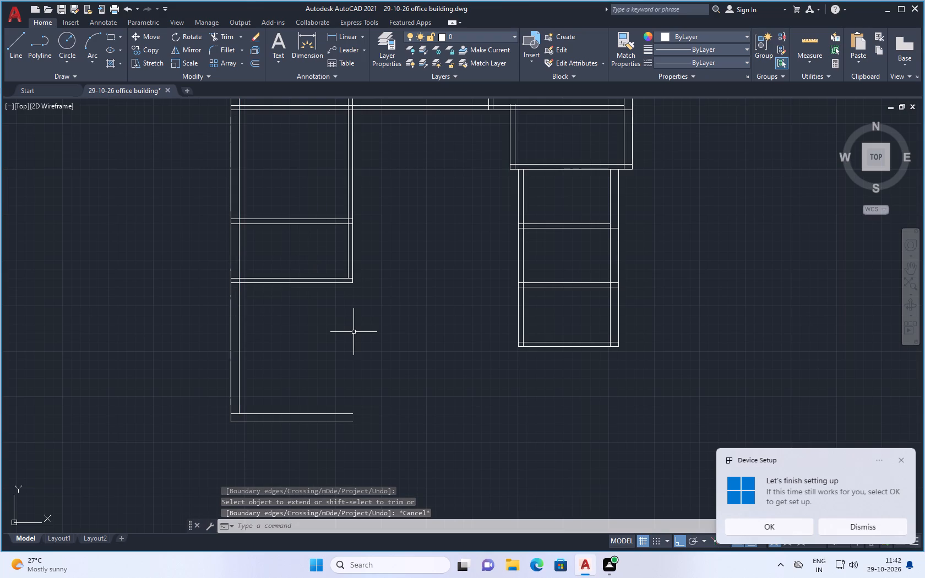
Offset the inner line of the lower-left wing's left wall 12' to the right for the new room's right side.
key(o)
text(ff)
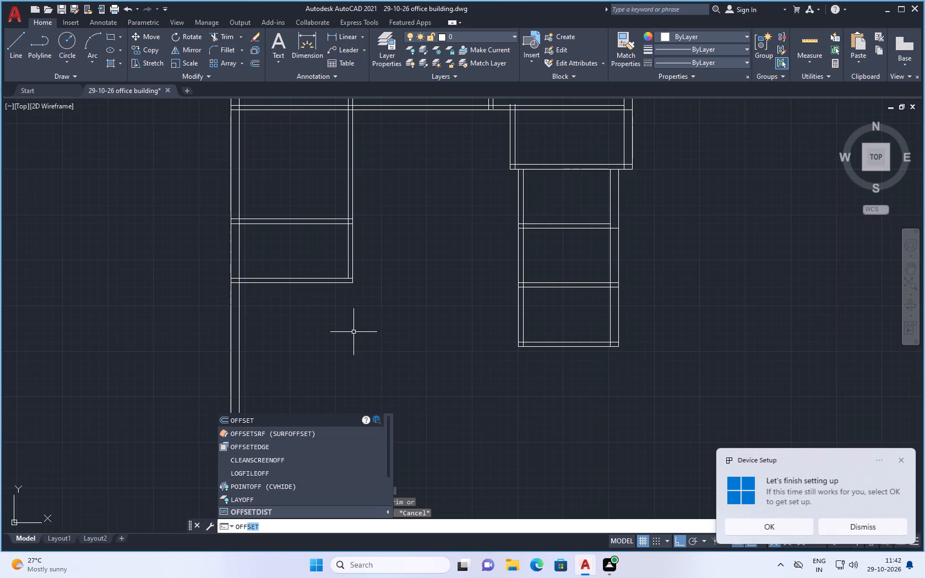
key(Return)
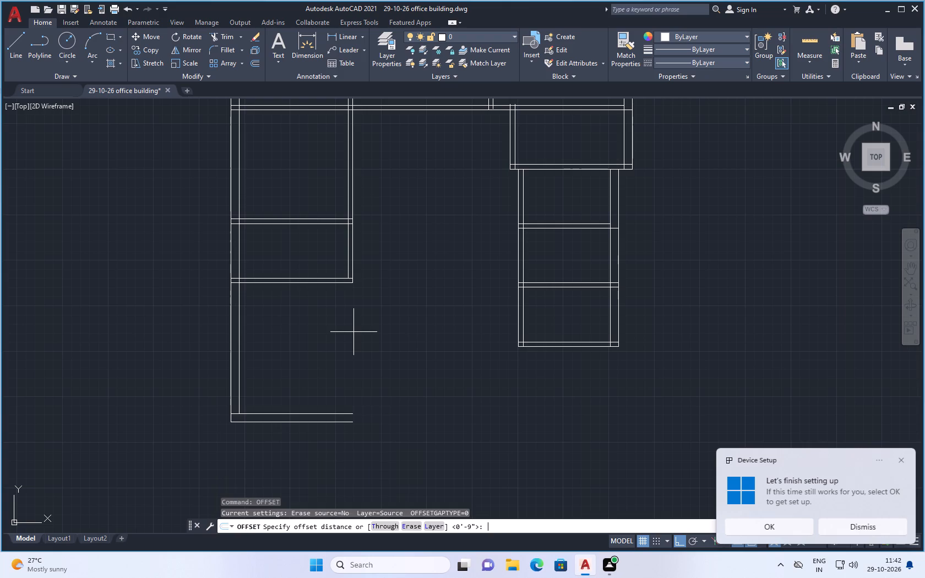
text(12)
key(apostrophe)
key(Return)
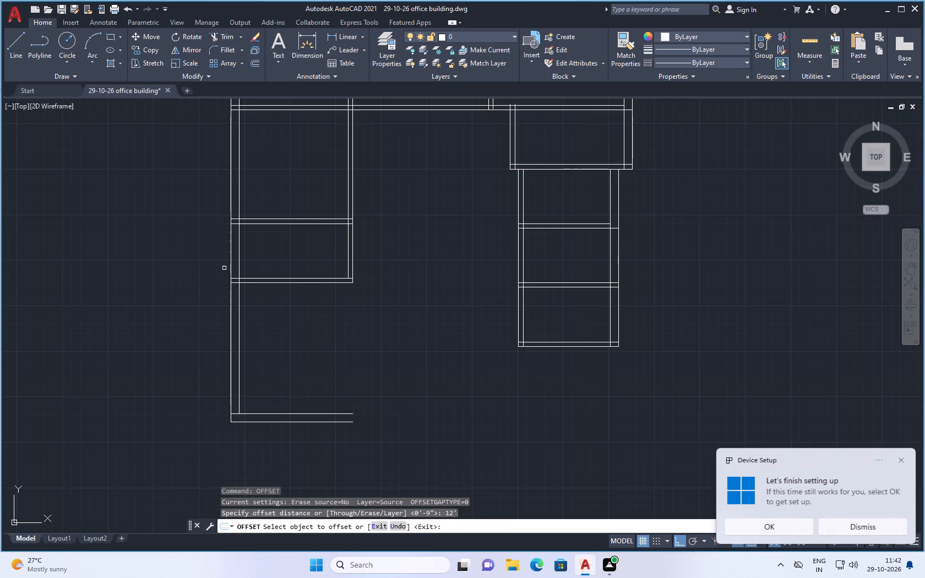
click(240, 333)
click(302, 328)
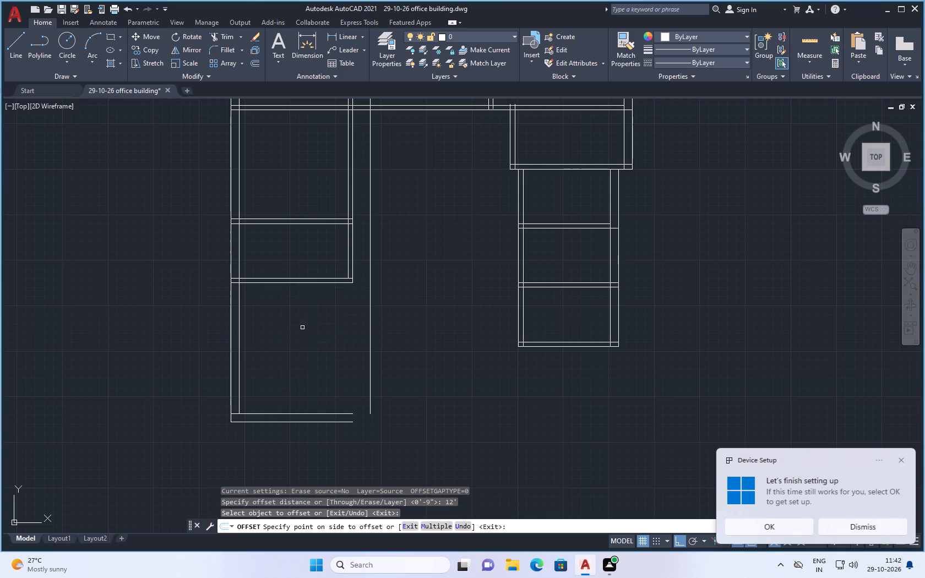
key(Escape)
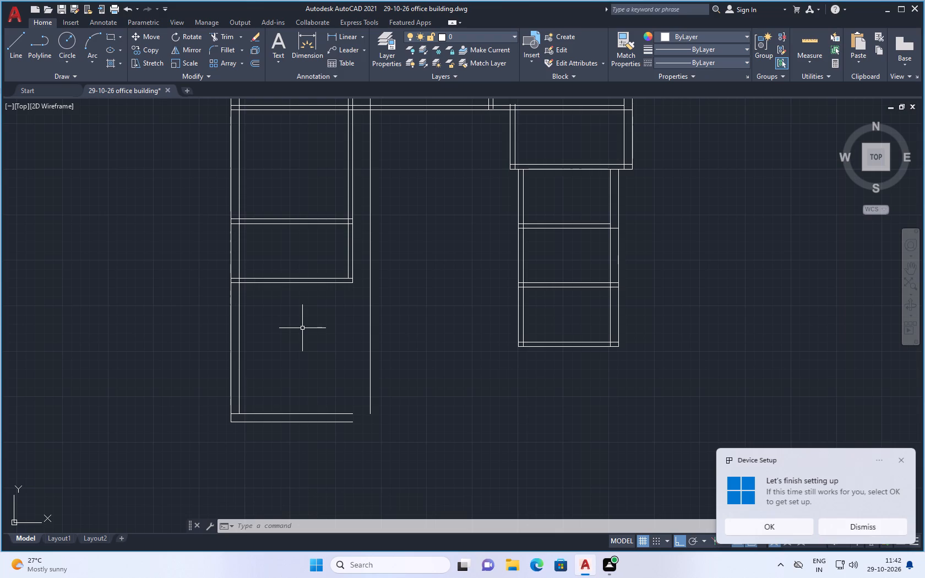
Offset the new right-side vertical line 5" to the right to form the wall's second face.
scroll(279, 198, down, 1)
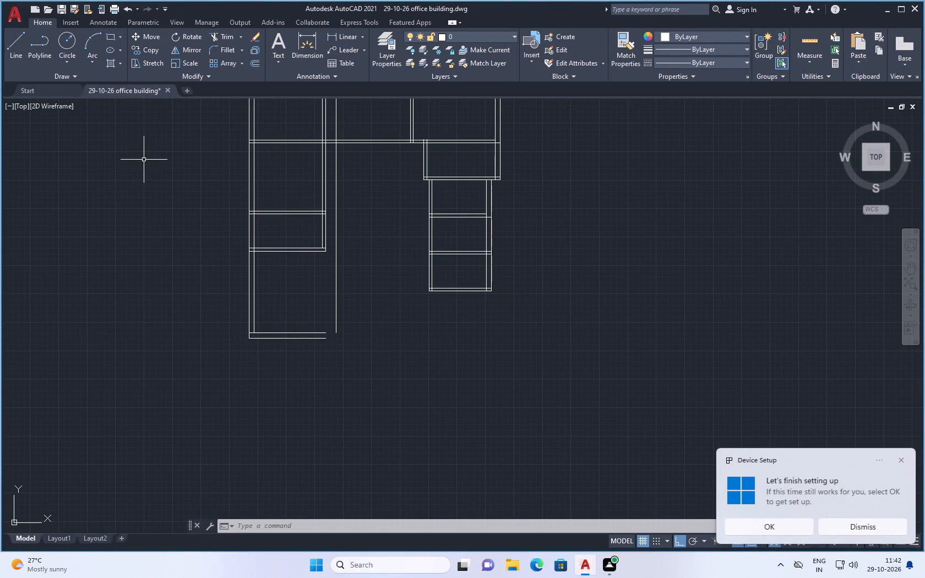
scroll(144, 160, down, 1)
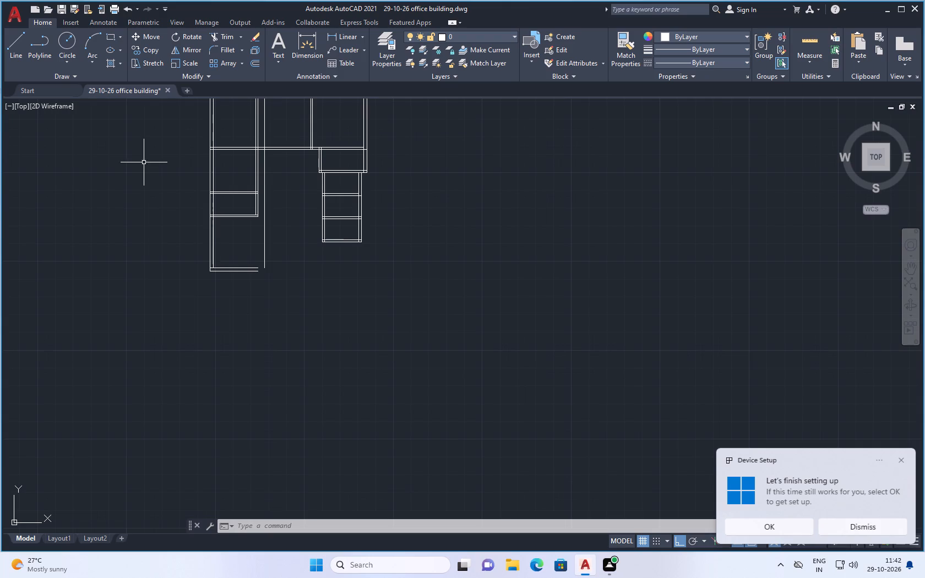
scroll(224, 206, up, 1)
scroll(266, 239, down, 2)
scroll(263, 168, up, 1)
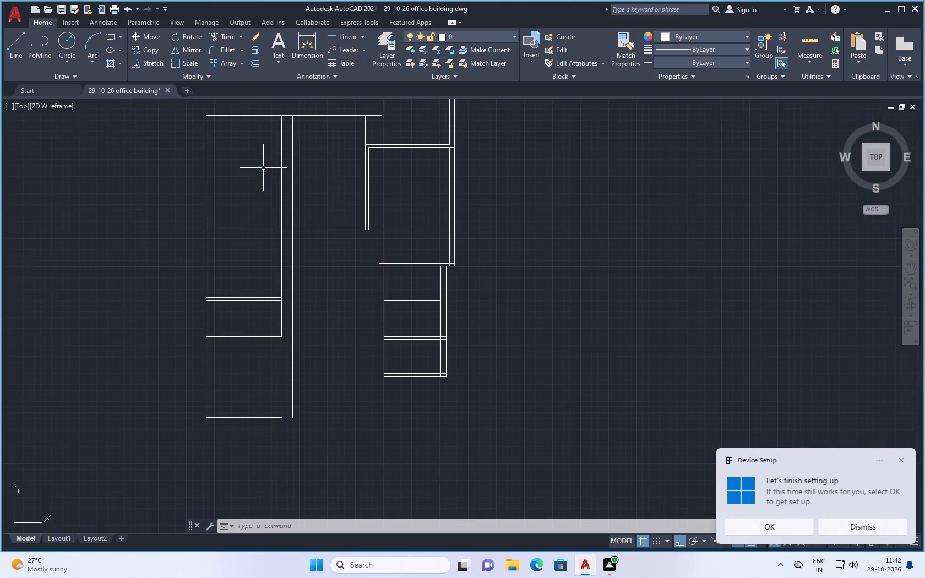
scroll(263, 168, up, 1)
text(off)
key(Return)
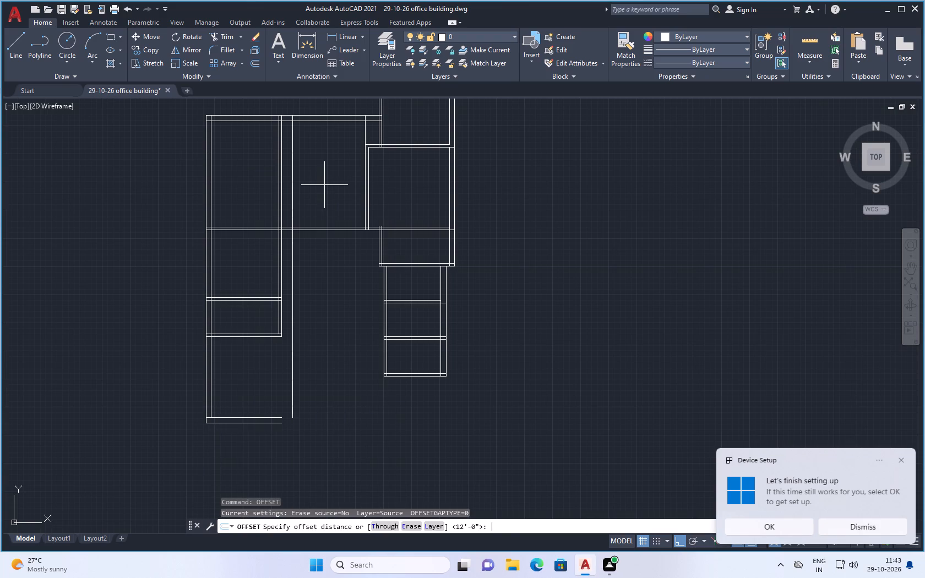
key(5)
key(shift+quotedbl)
key(Return)
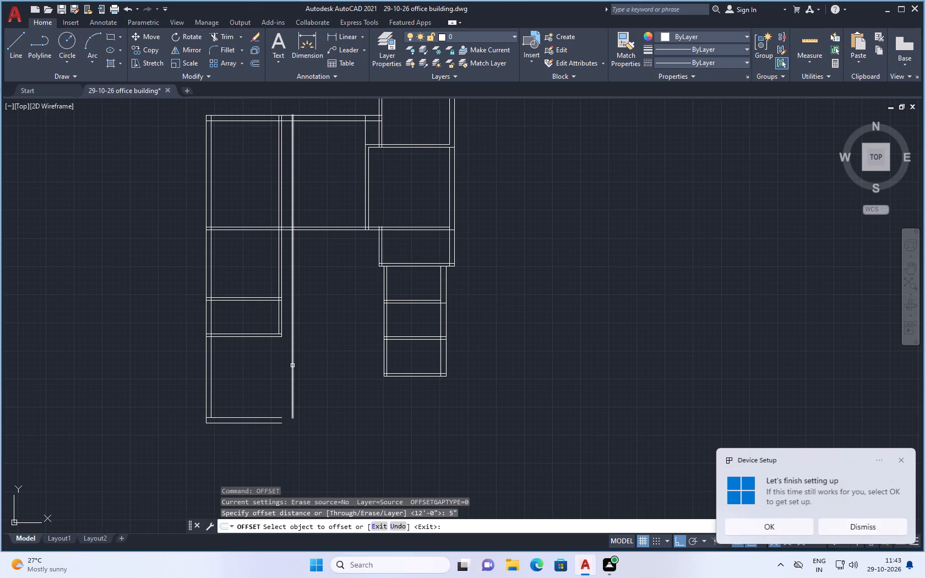
drag(292, 366, 303, 362)
click(330, 353)
key(Escape)
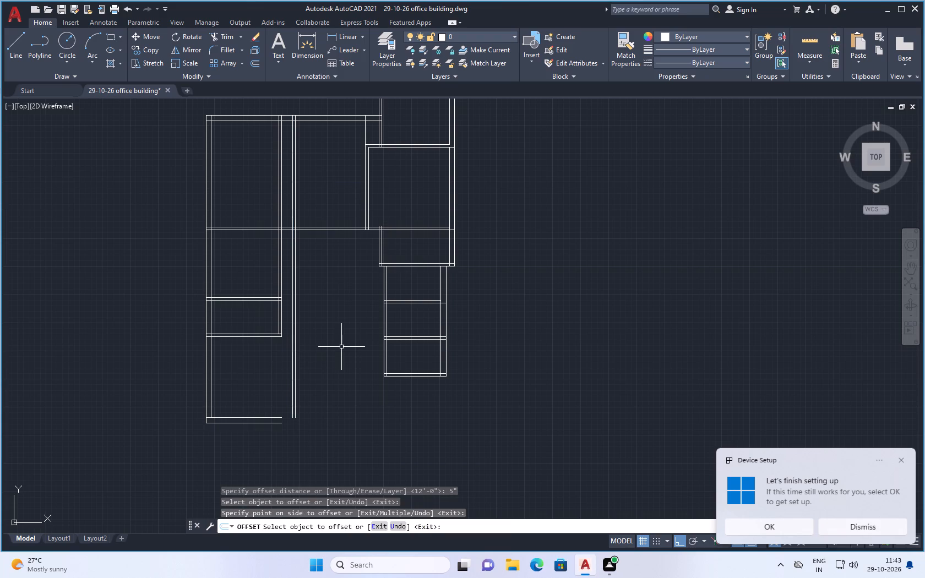
scroll(308, 445, up, 1)
scroll(269, 401, up, 2)
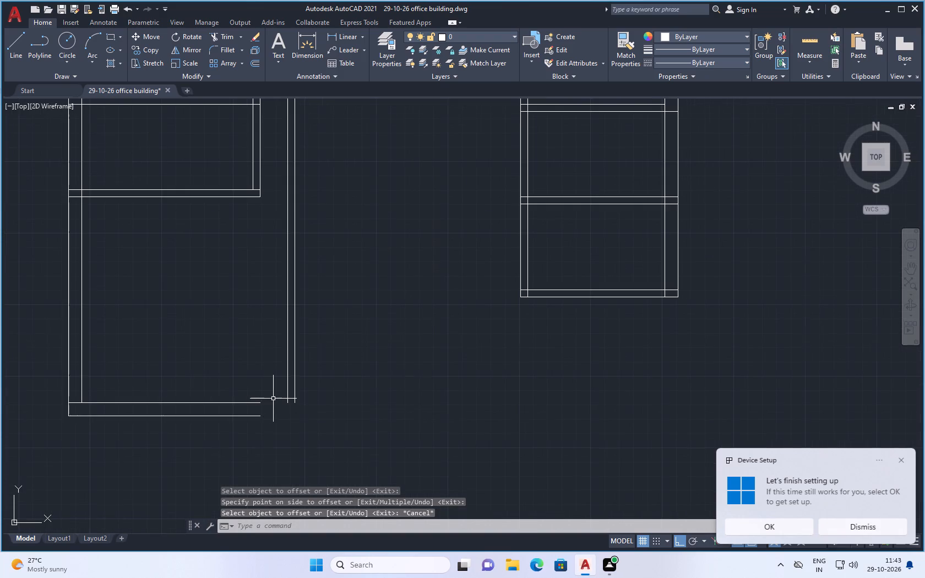
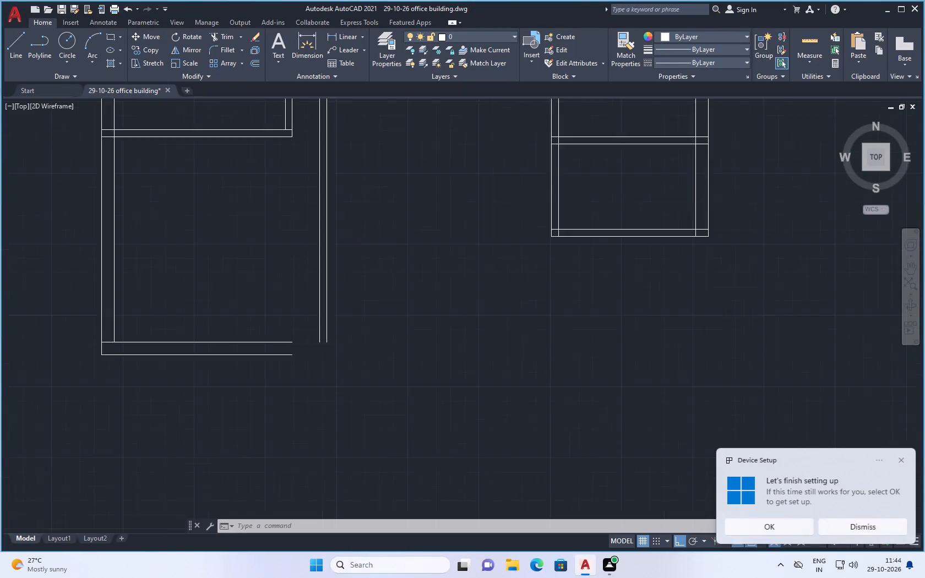
Examine the overall floor plan and the unfinished bottom room of the lower-left wing.
scroll(357, 261, up, 1)
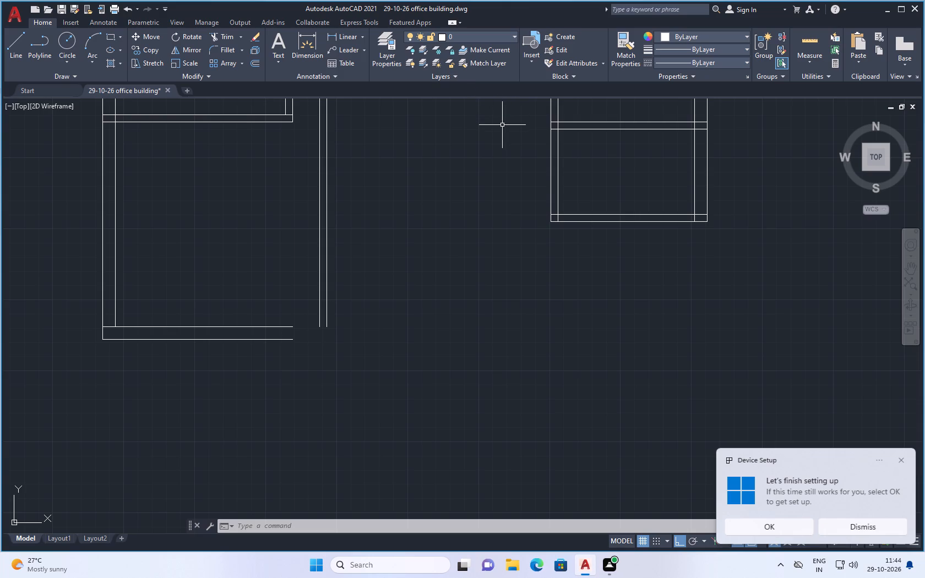
scroll(517, 183, down, 2)
scroll(455, 175, down, 2)
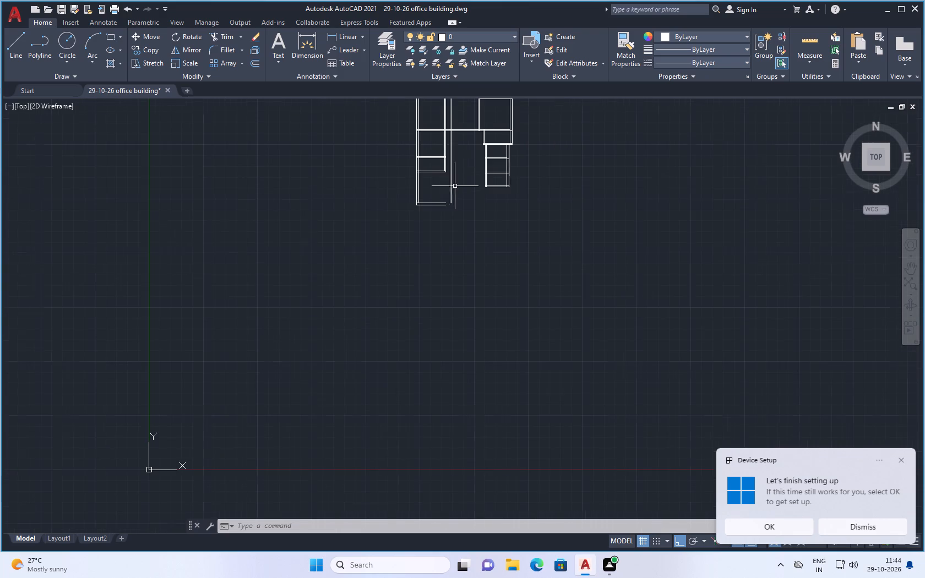
scroll(455, 149, down, 2)
scroll(456, 135, up, 2)
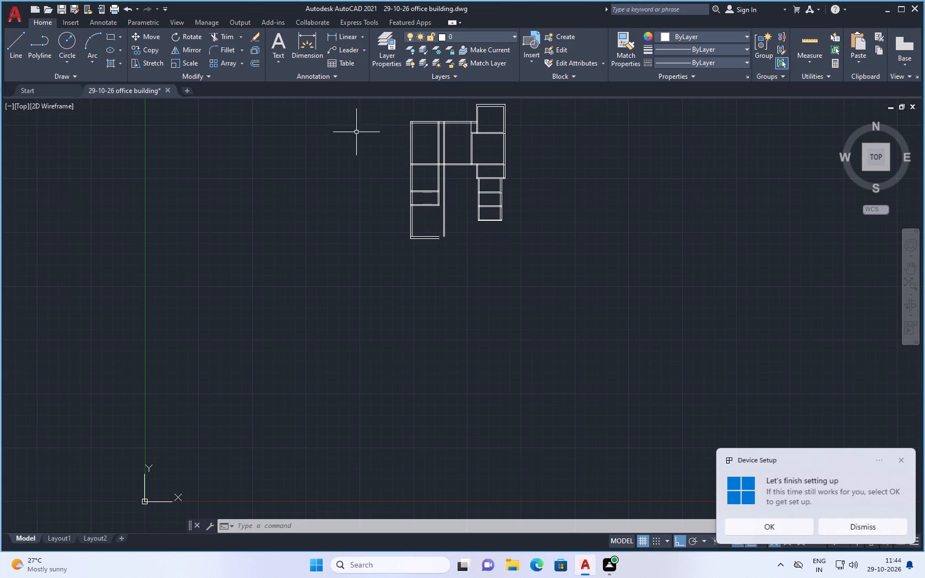
scroll(416, 195, up, 1)
scroll(473, 257, down, 1)
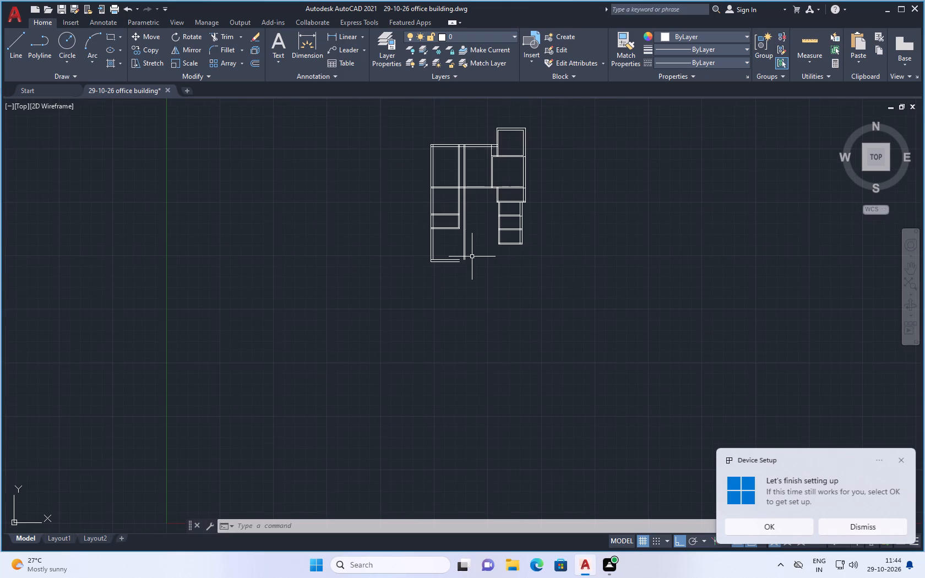
scroll(461, 206, down, 1)
scroll(471, 181, up, 1)
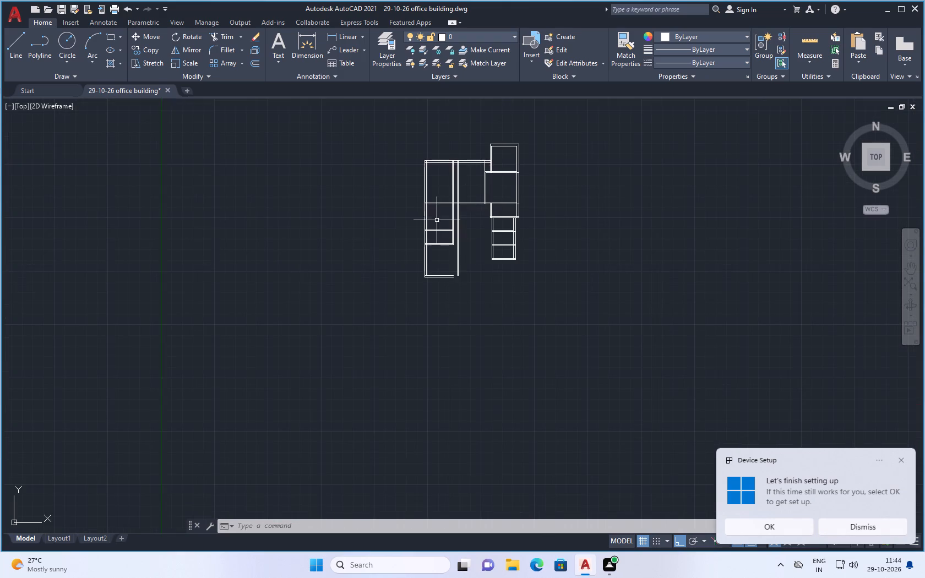
scroll(442, 237, up, 2)
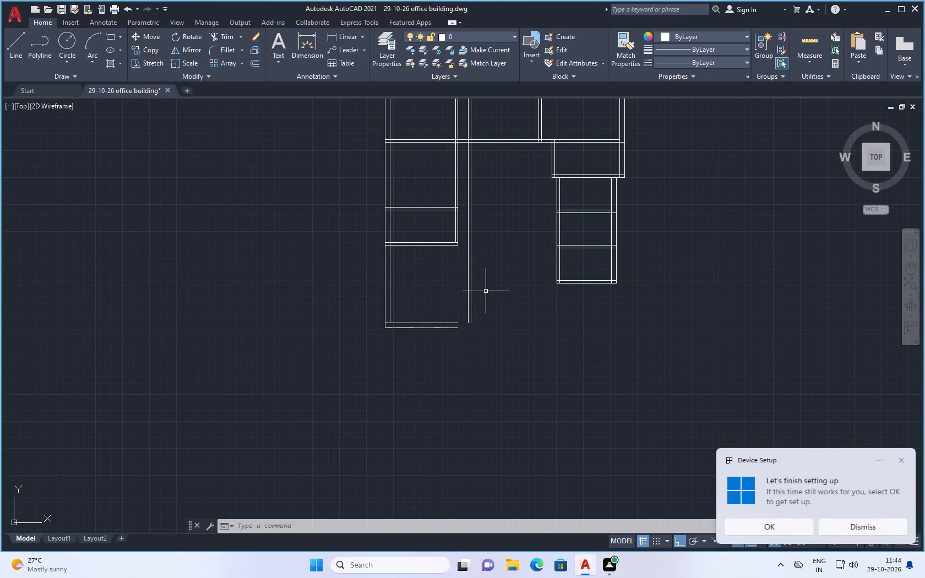
scroll(465, 314, down, 1)
Draw a vertical line straight down from the lower end of the new right-side wall's inner line, well past the bottom wall.
scroll(491, 312, up, 2)
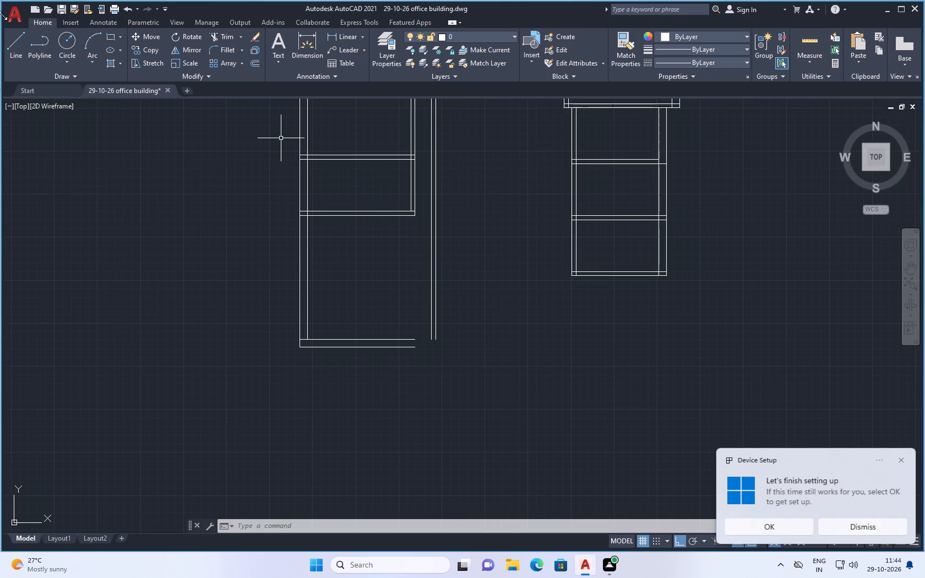
click(19, 42)
click(431, 341)
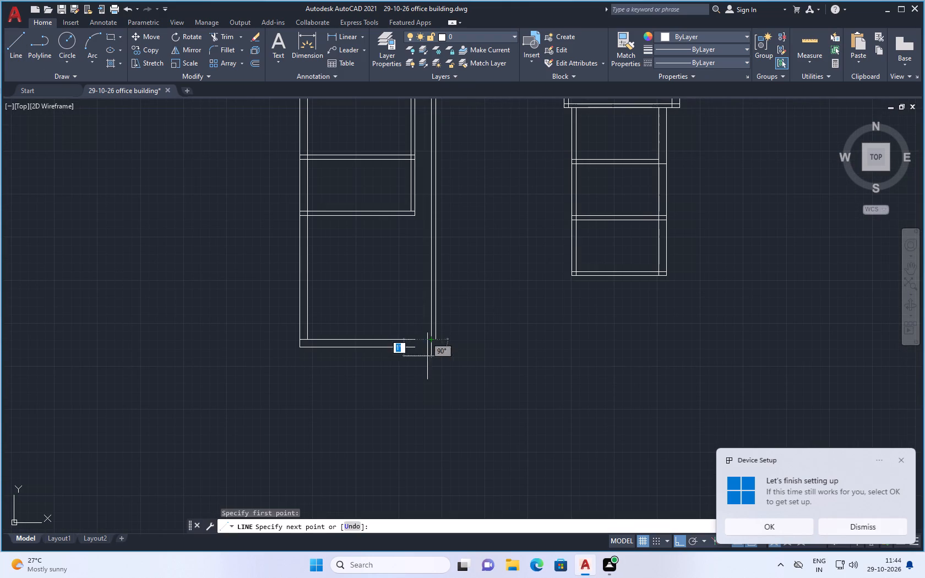
click(409, 459)
key(space)
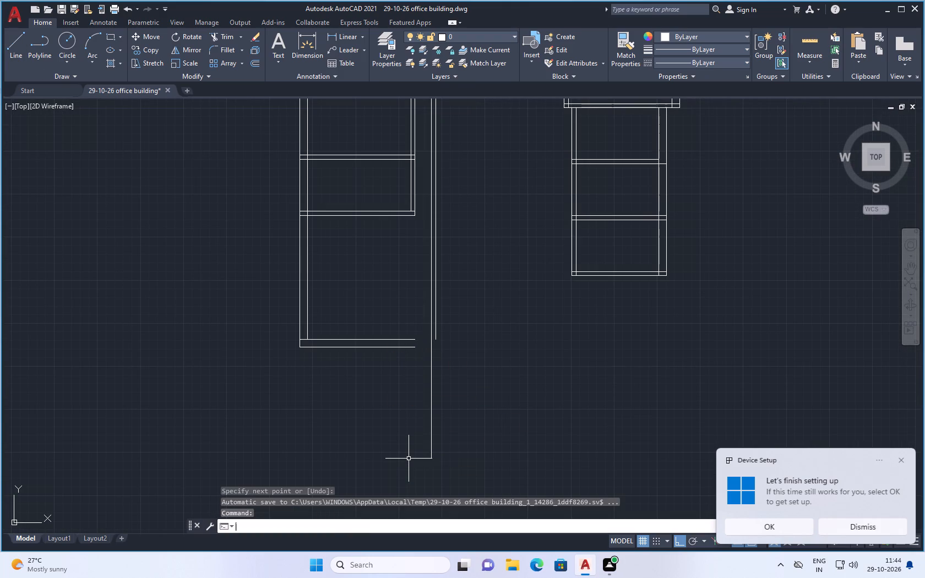
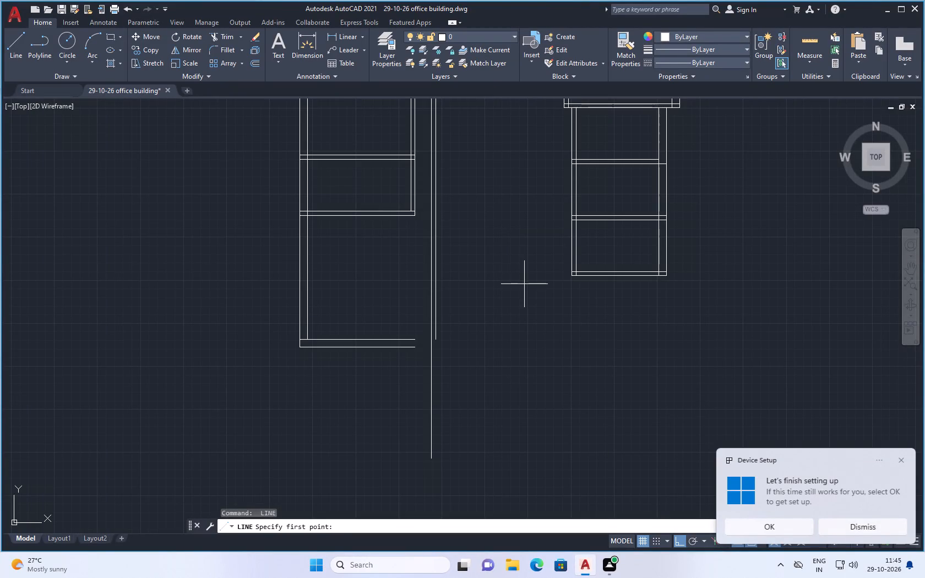
Draw a vertical line about 12' straight down from the lower end of the new right-side wall's outer line.
click(437, 339)
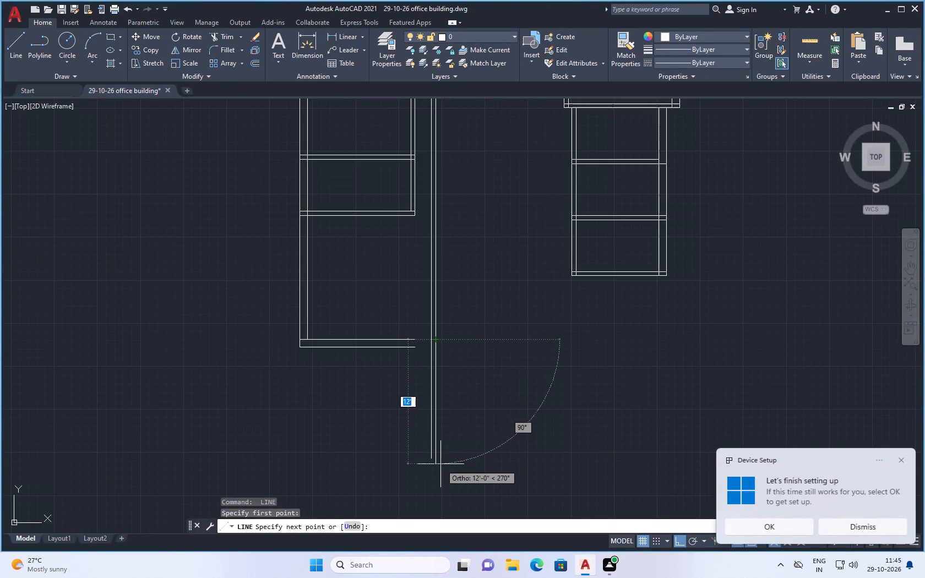
click(440, 464)
key(Escape)
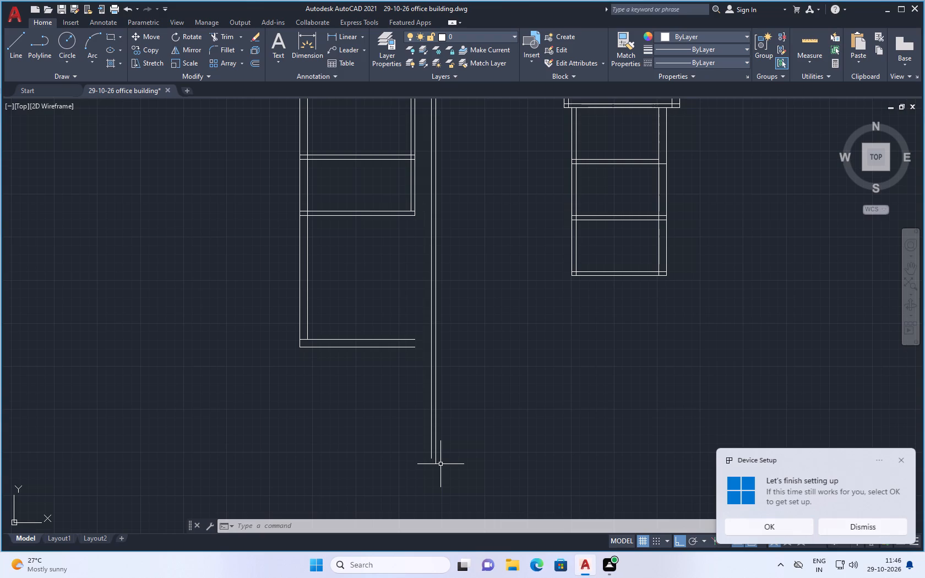
Extend the lower-left wing's bottom wall to the new right-side wall, its lower line to the outer face and its upper line to the inner face.
text(ex)
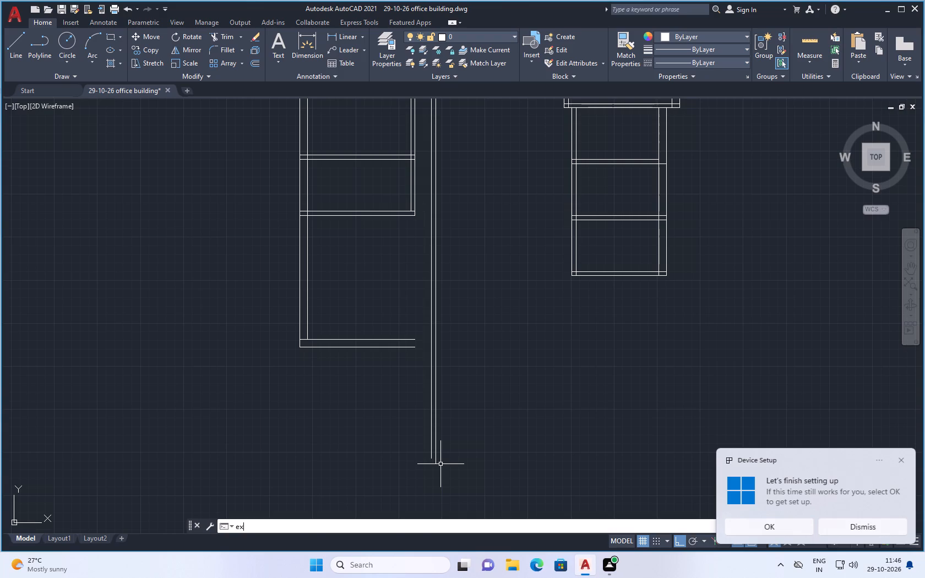
key(Return)
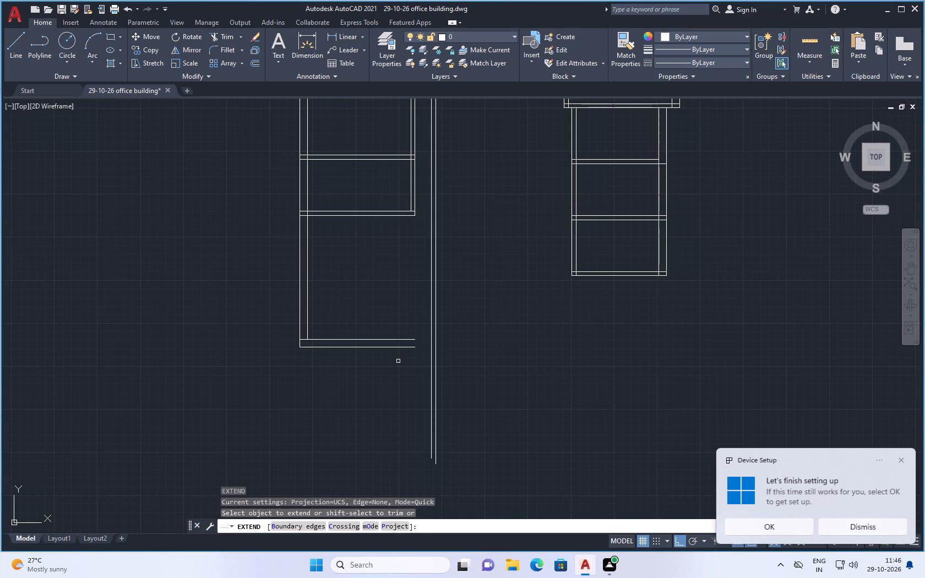
click(405, 347)
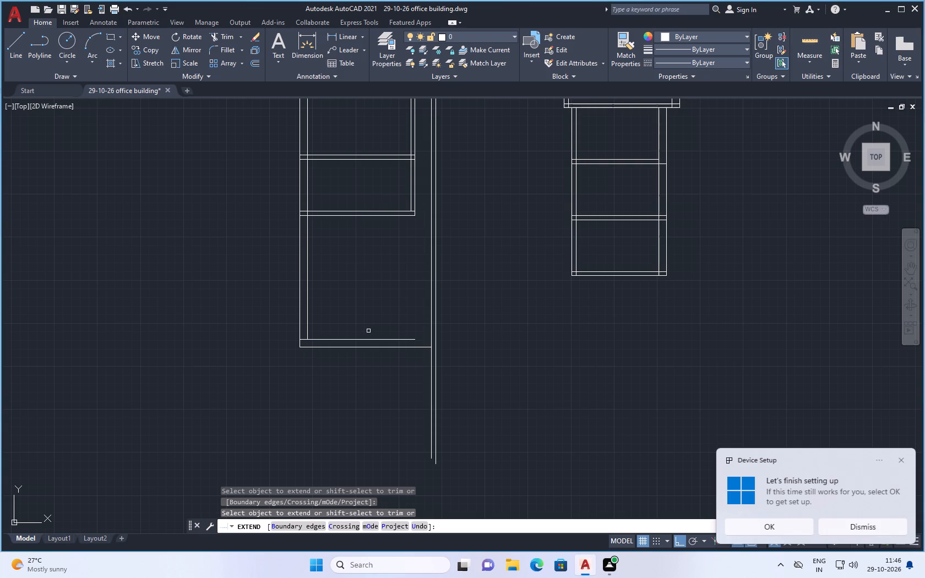
click(425, 347)
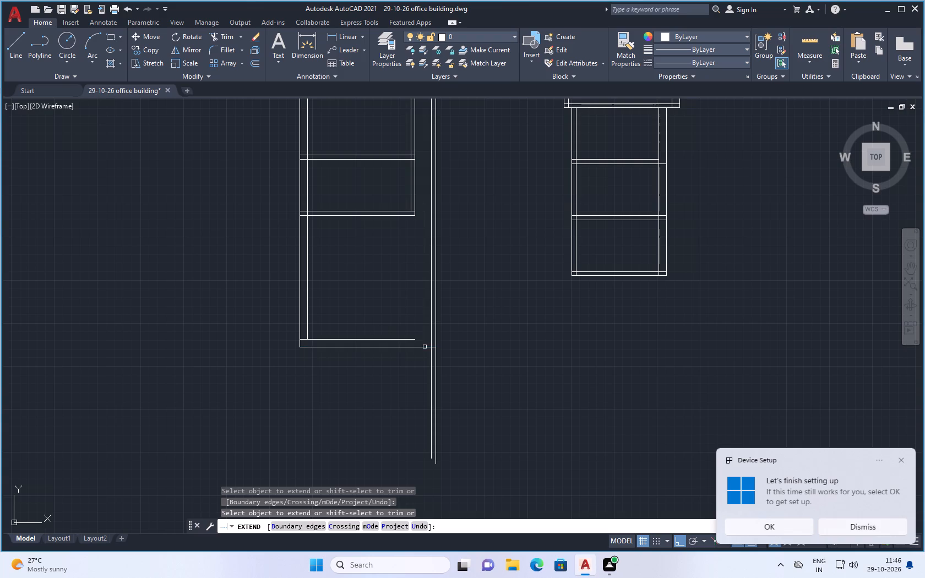
click(409, 339)
key(Escape)
Extend the partition above the bottom room to the new right-side wall, its upper line to the outer face and its lower line to the inner face.
scroll(477, 279, down, 2)
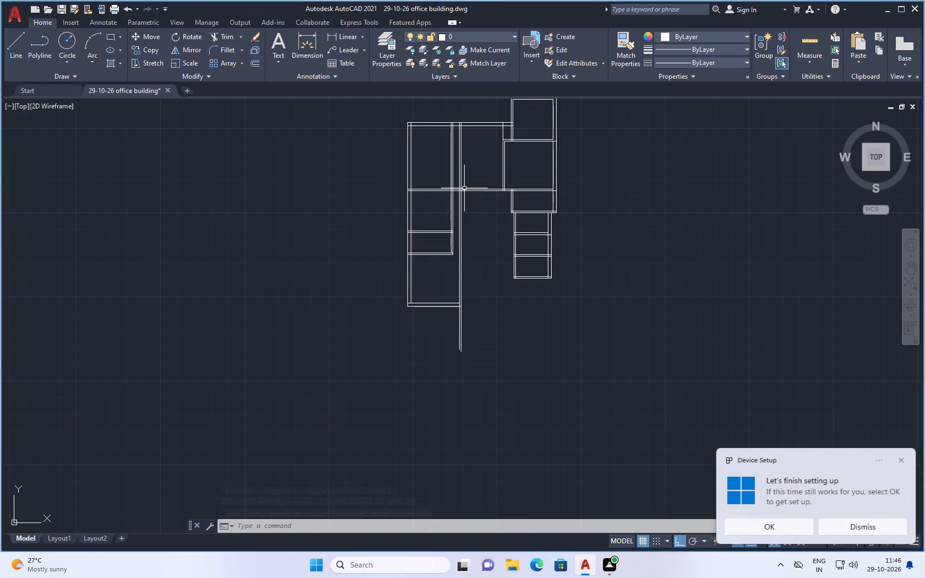
scroll(459, 203, up, 1)
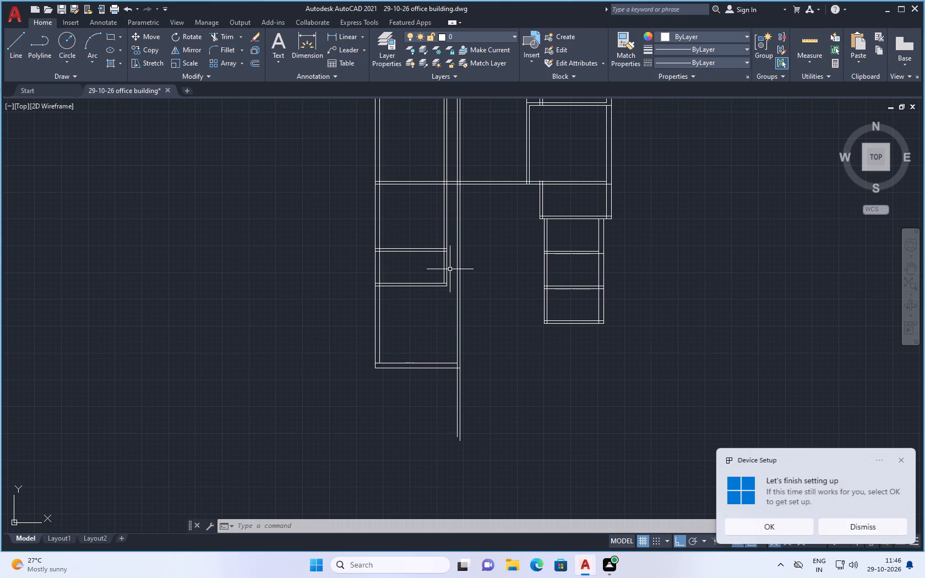
text(ex)
key(Return)
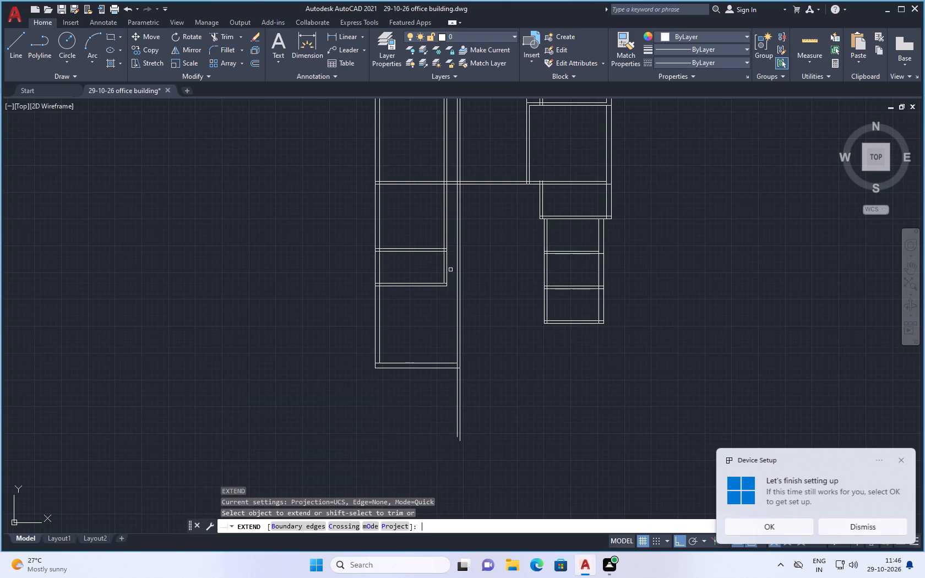
scroll(439, 279, up, 2)
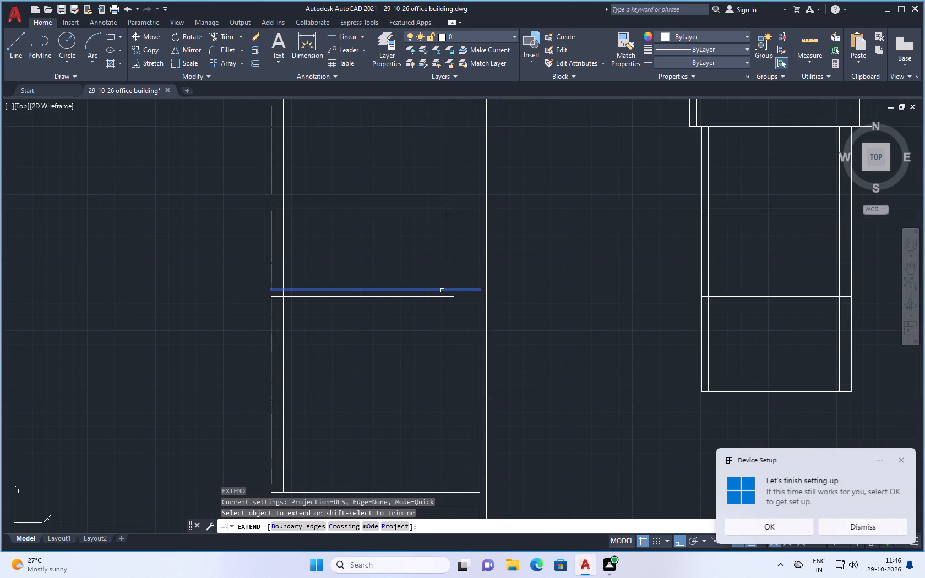
click(442, 291)
click(437, 297)
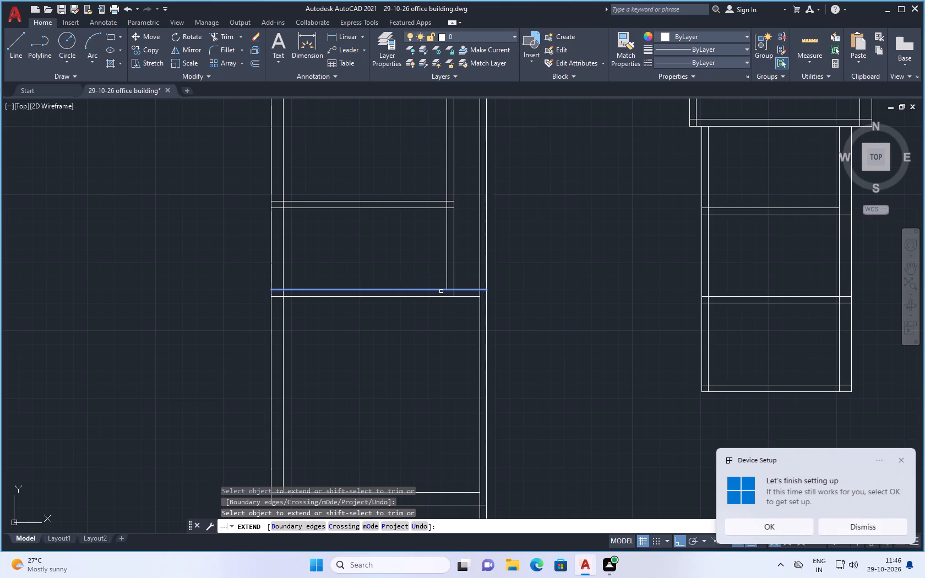
click(441, 291)
key(Escape)
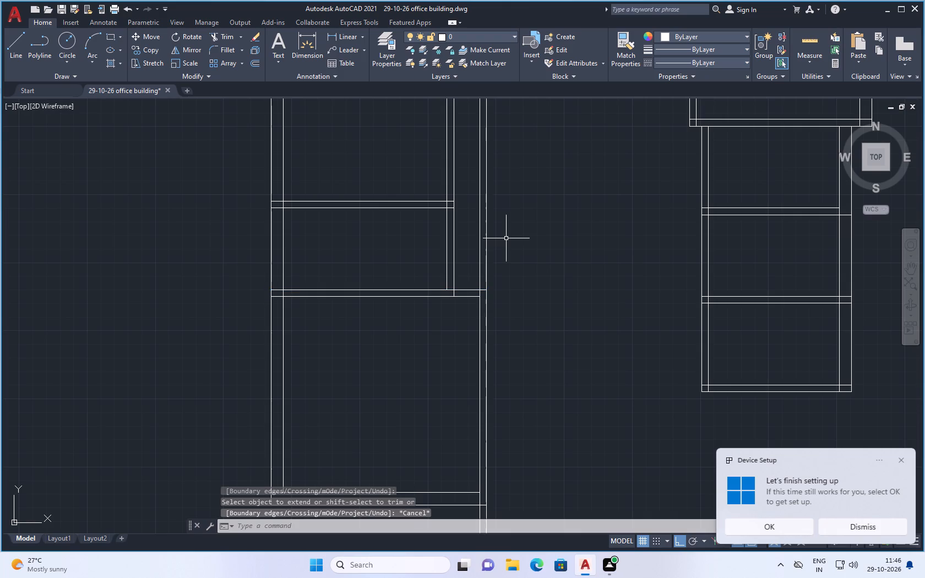
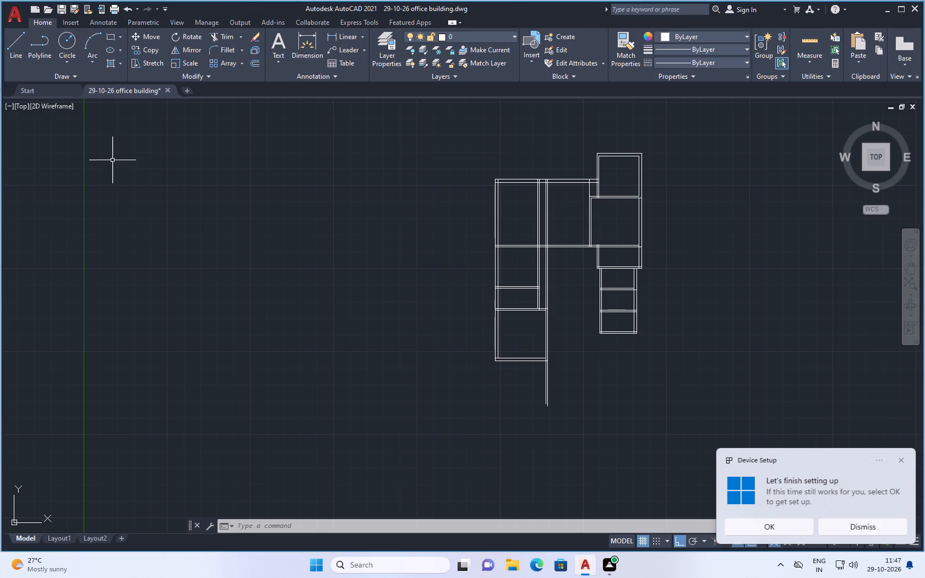
Draw a vertical line from the right wing's lower outer corner straight down past the level of the left wing's bottom wall.
scroll(97, 186, down, 1)
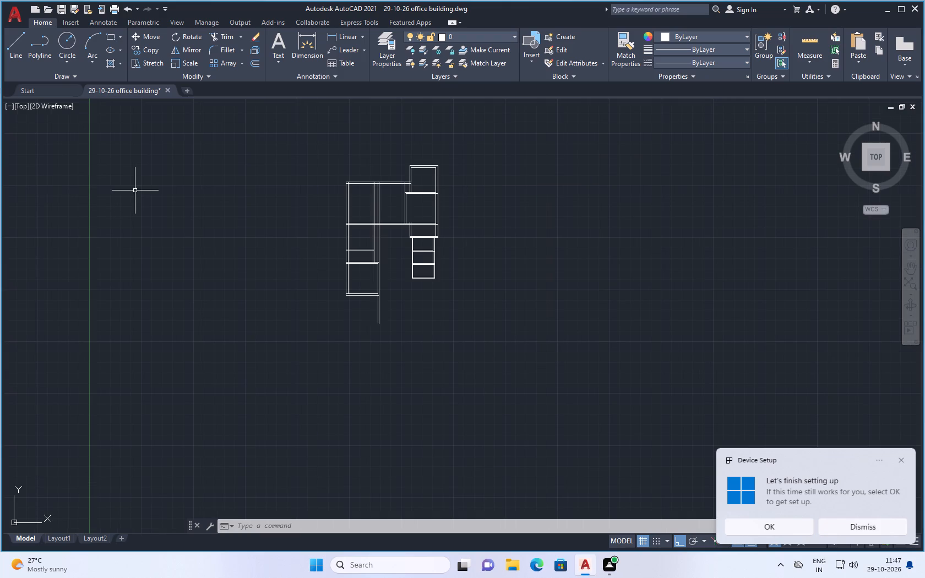
scroll(244, 216, down, 1)
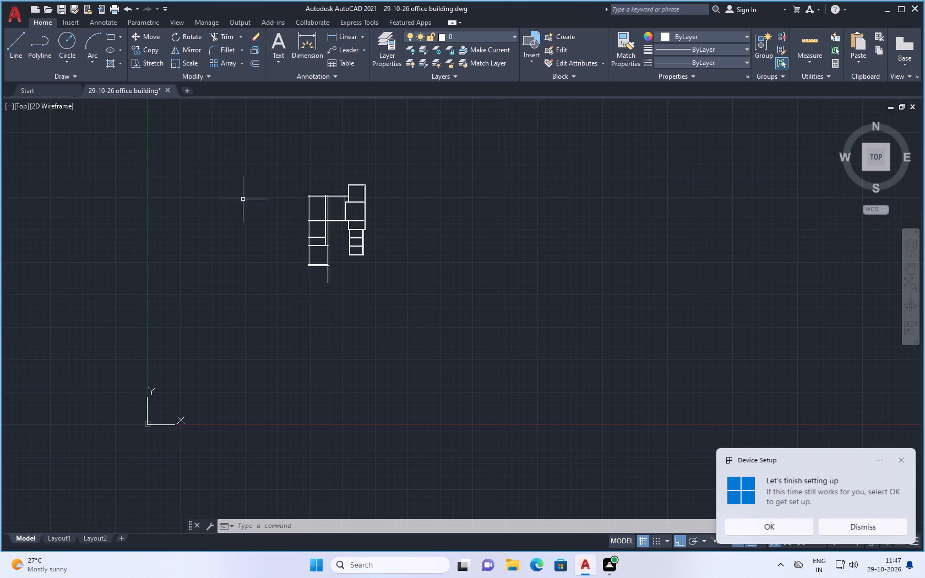
scroll(325, 231, up, 2)
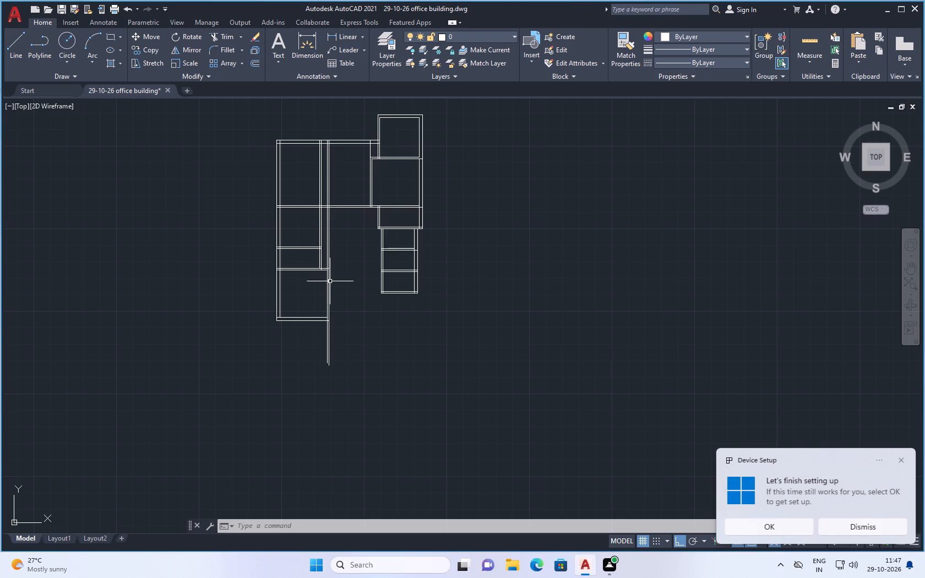
scroll(295, 326, up, 2)
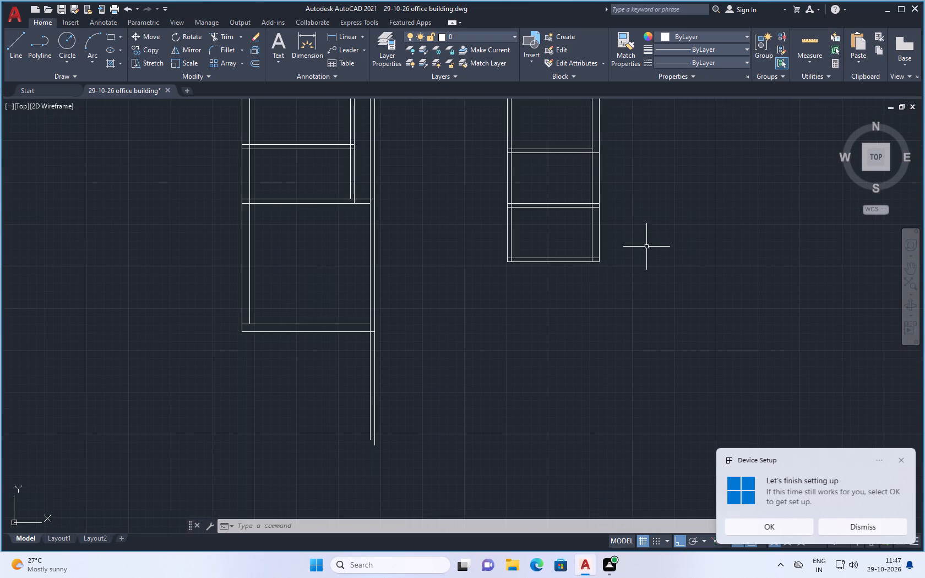
key(space)
key(Escape)
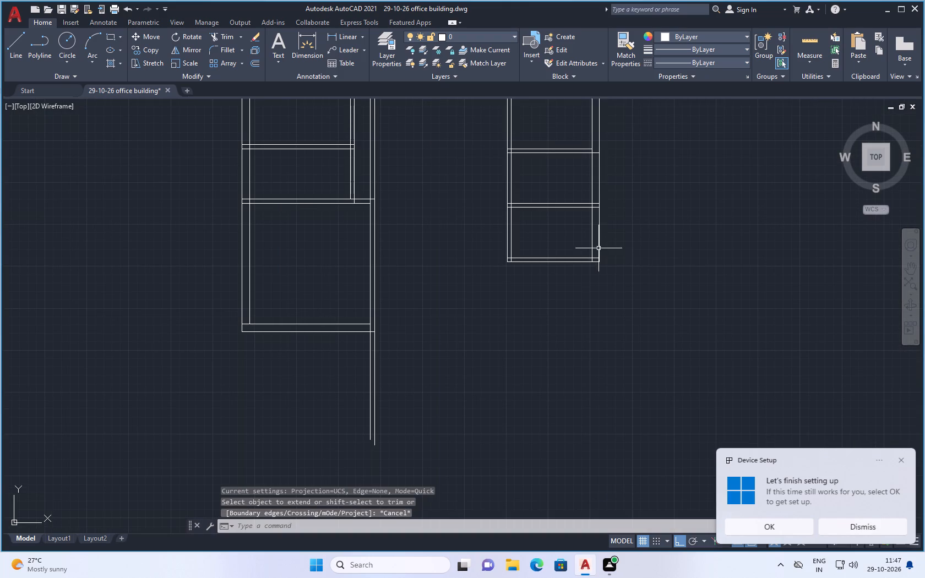
click(14, 37)
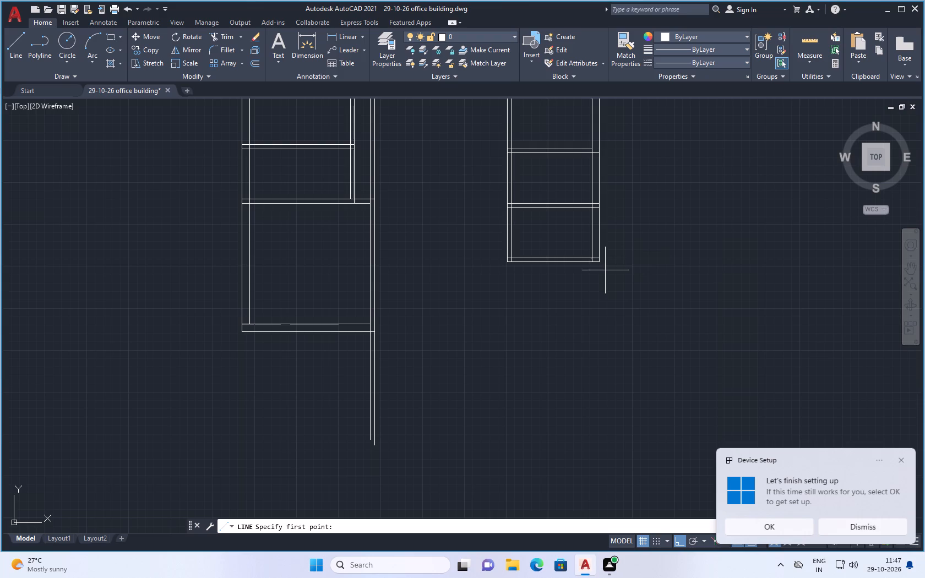
click(601, 264)
click(605, 430)
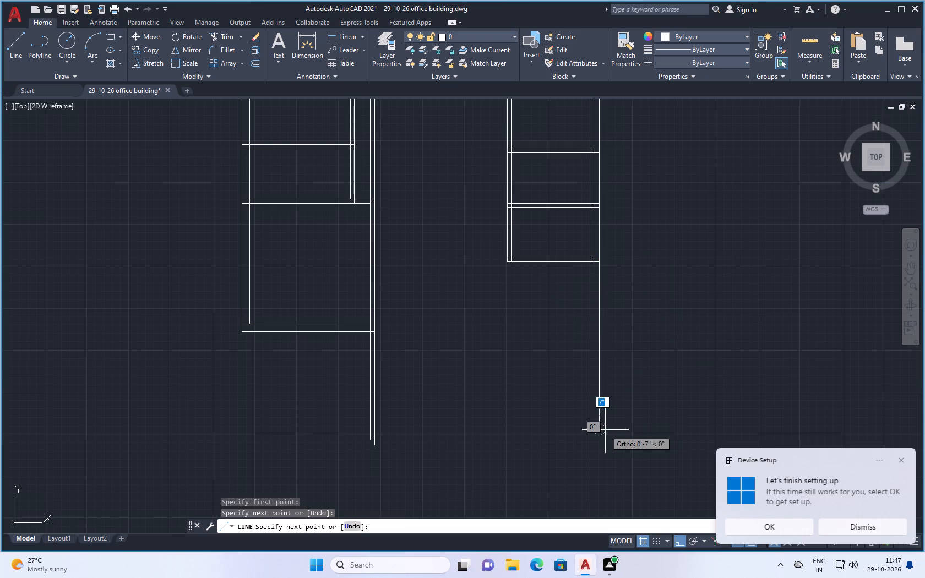
key(Escape)
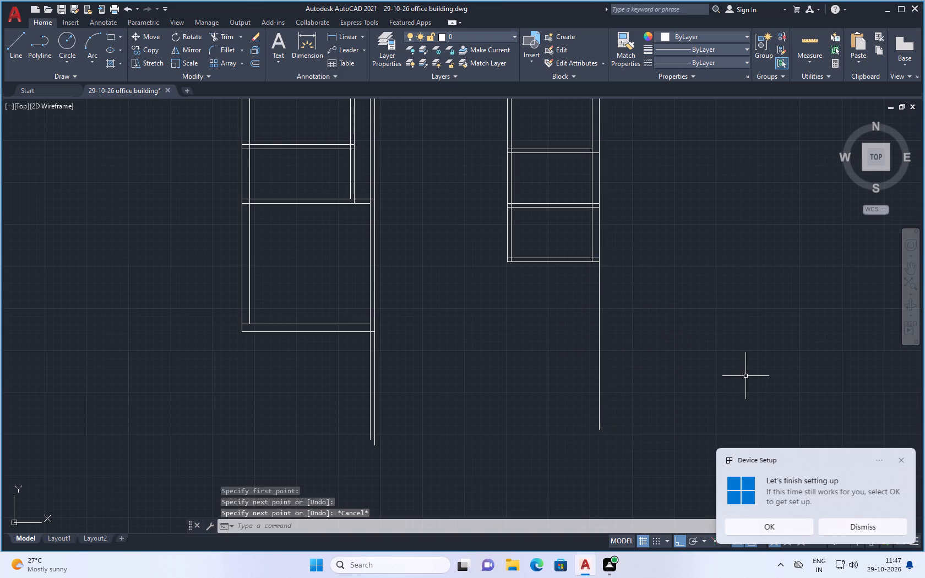
Draw a matching vertical line down from the inner face of the right wing's outer wall, starting at its bottom wall's lower line.
key(space)
scroll(697, 337, up, 2)
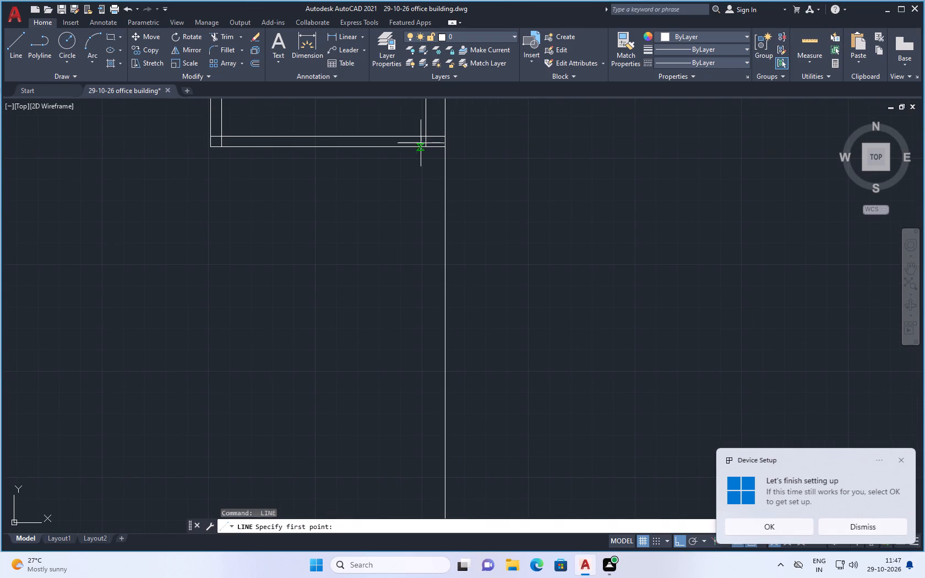
click(426, 148)
scroll(442, 385, down, 3)
scroll(434, 381, up, 2)
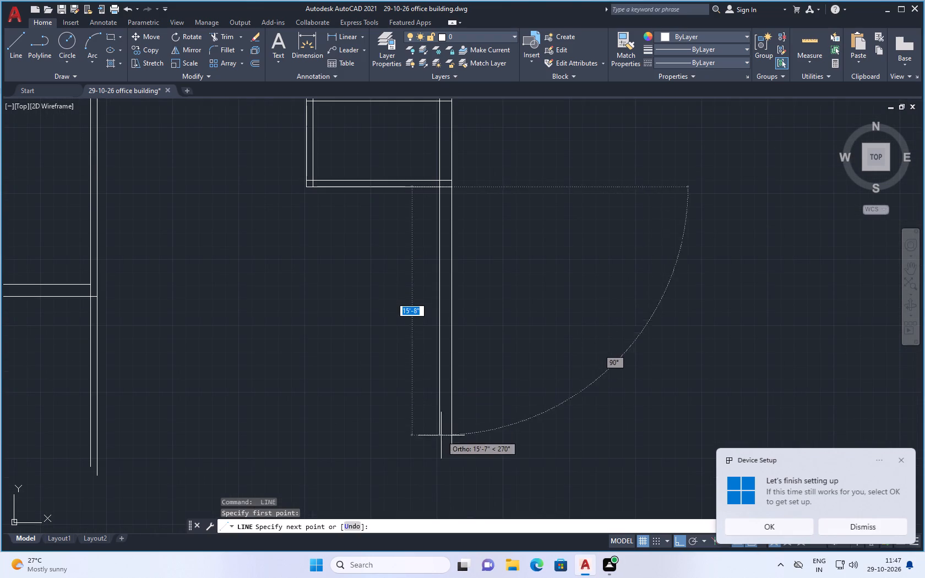
click(438, 456)
key(Escape)
scroll(600, 433, down, 1)
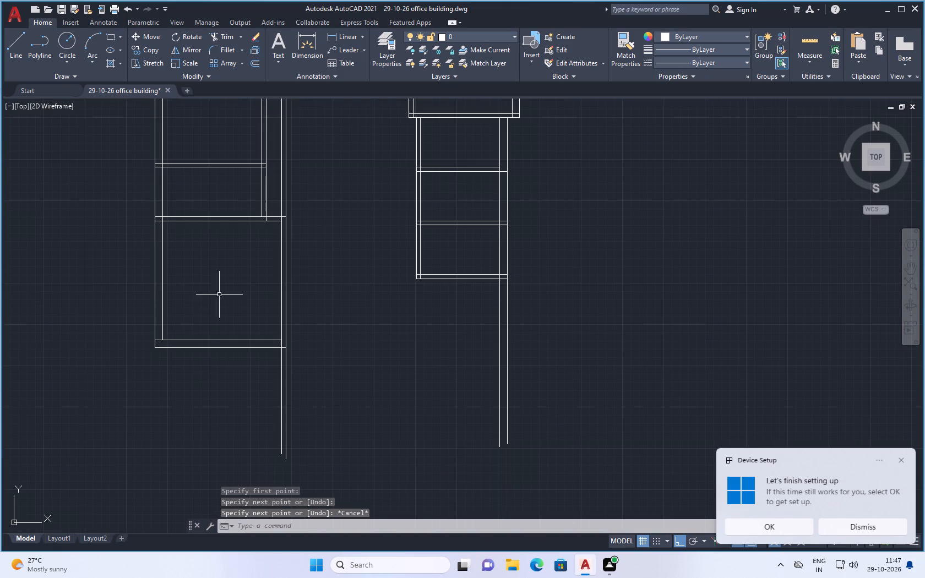
Extend the lower-left room's bottom wall to the new right wall, its lower line to the outer face and its upper line to the inner face.
key(space)
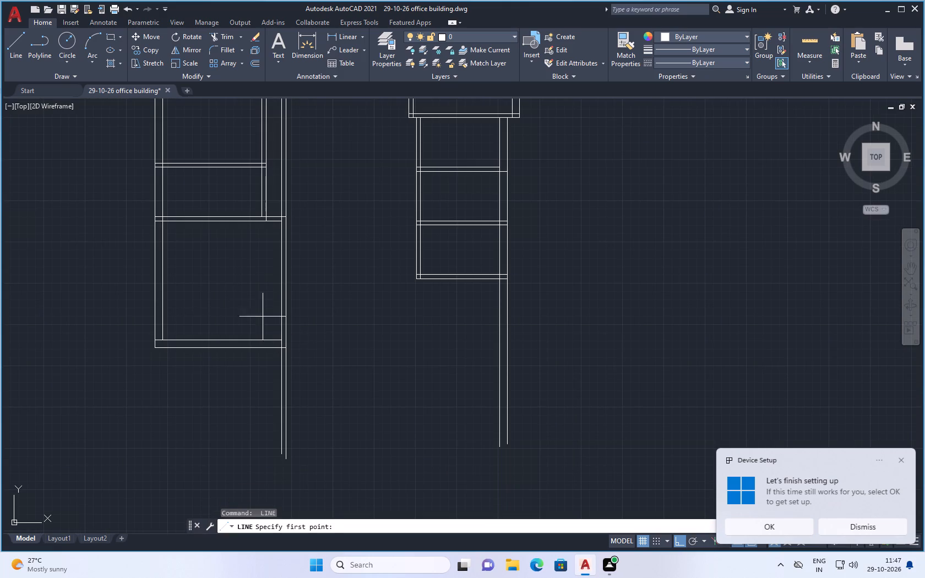
key(Escape)
text(ex)
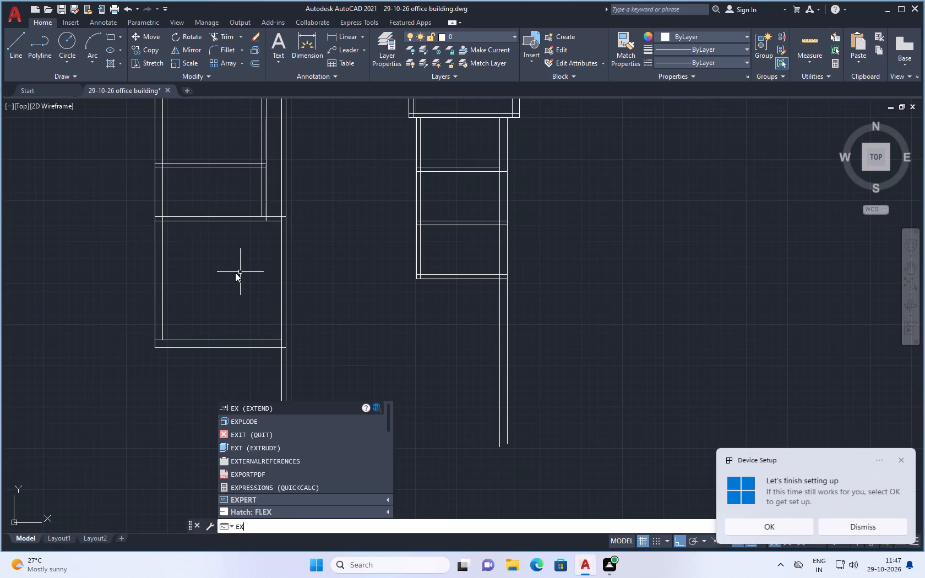
key(Return)
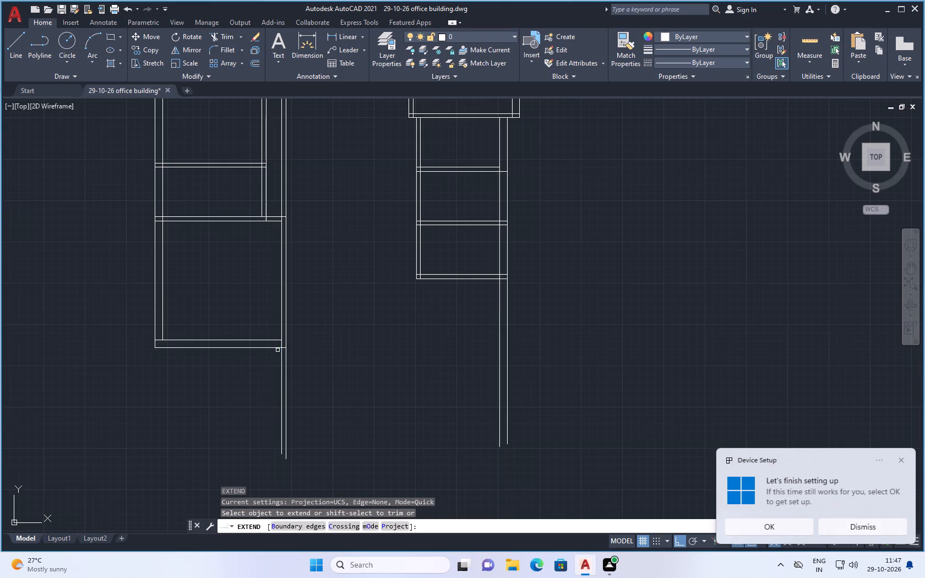
click(269, 347)
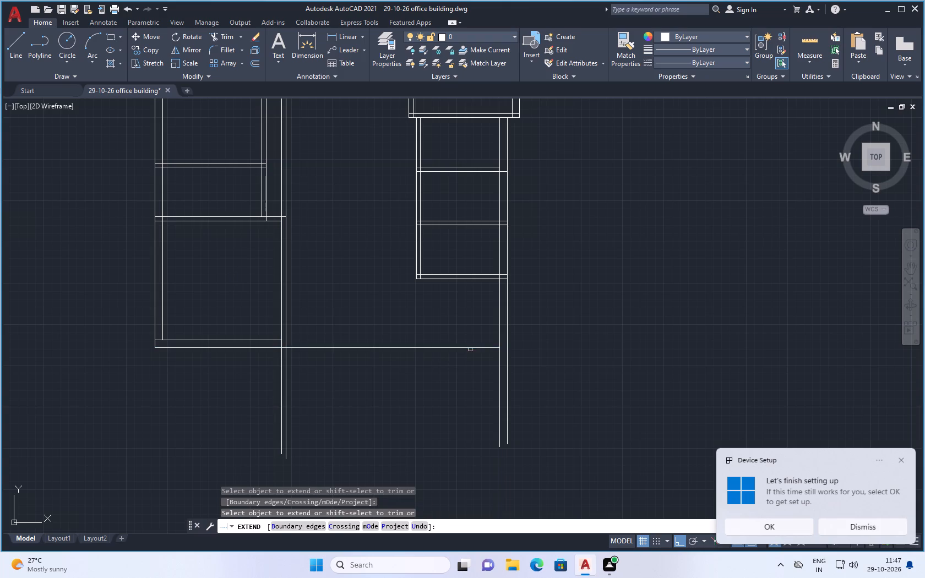
click(470, 350)
click(471, 350)
click(470, 349)
click(269, 340)
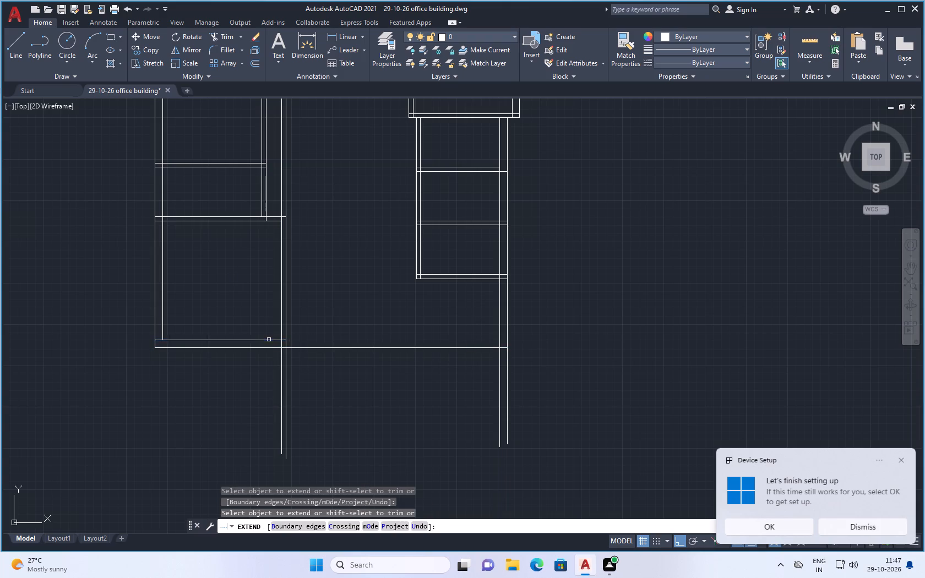
click(273, 339)
click(271, 341)
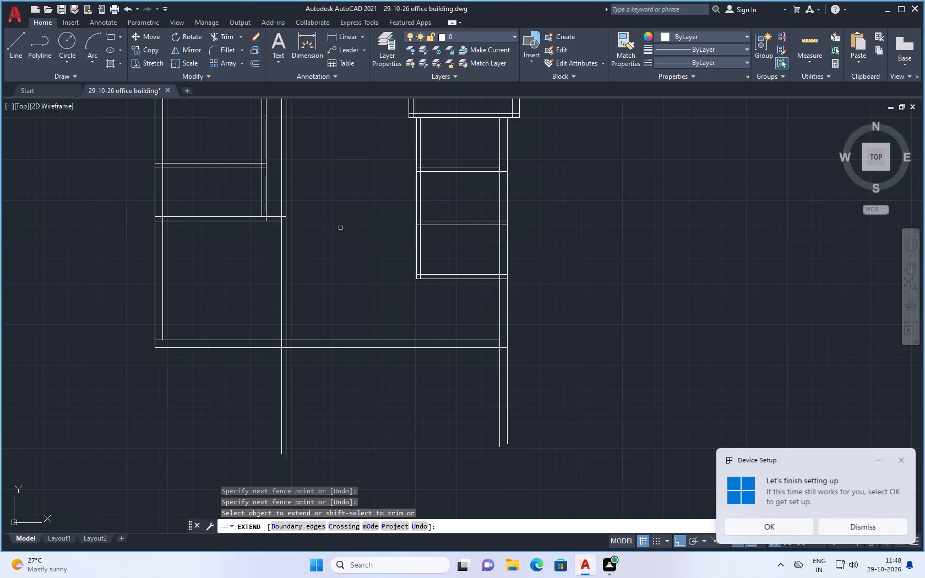
key(Escape)
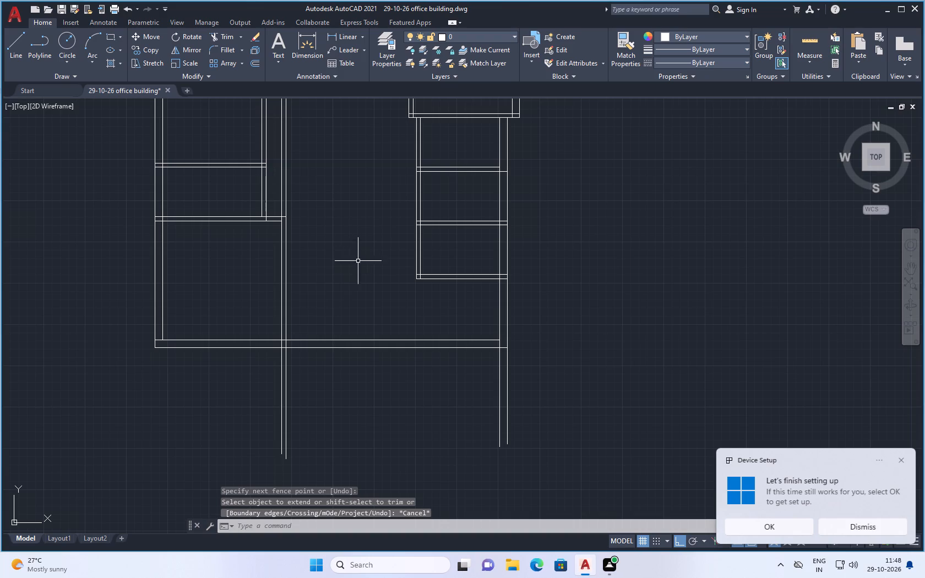
Trim off the ends of both double-line vertical walls that hang below the extended bottom wall.
text(tr)
key(Return)
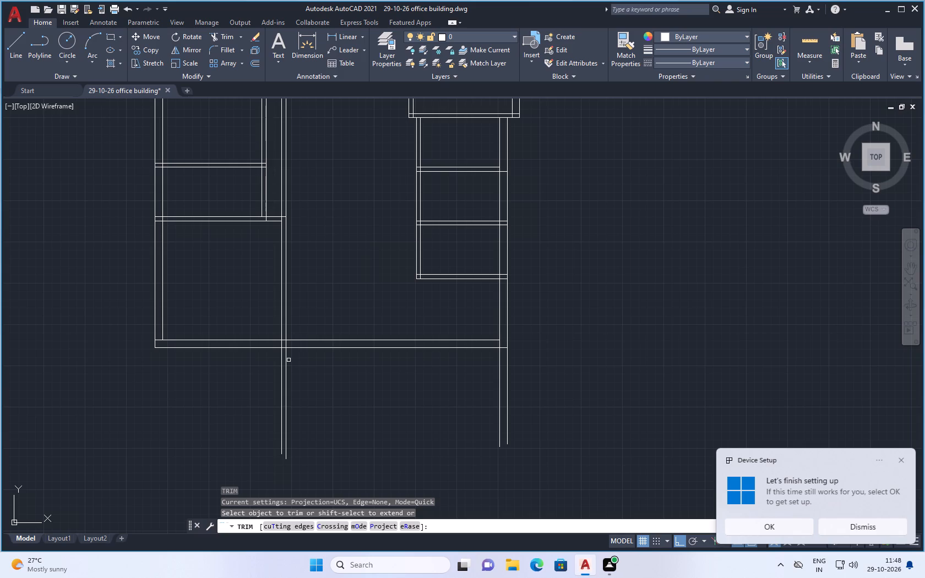
click(285, 367)
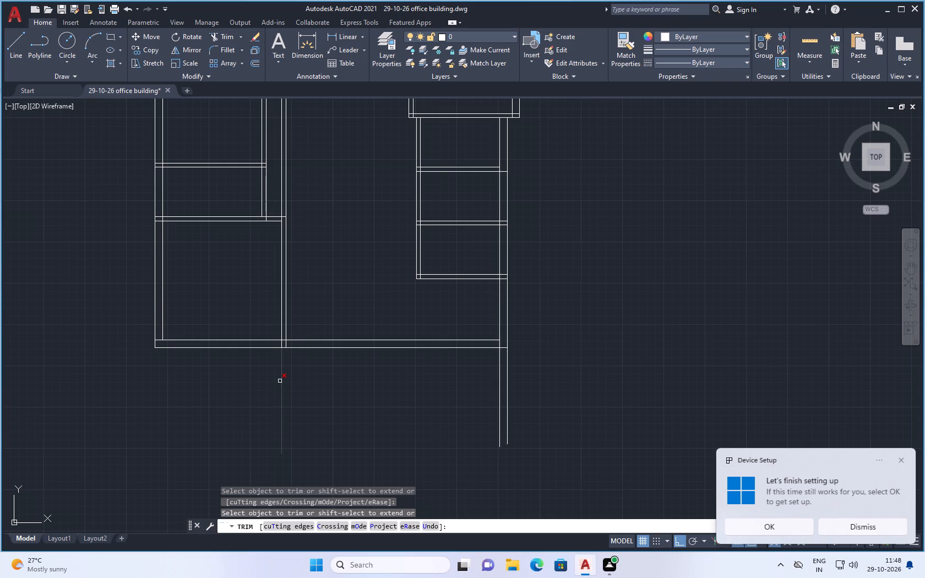
click(281, 378)
click(507, 373)
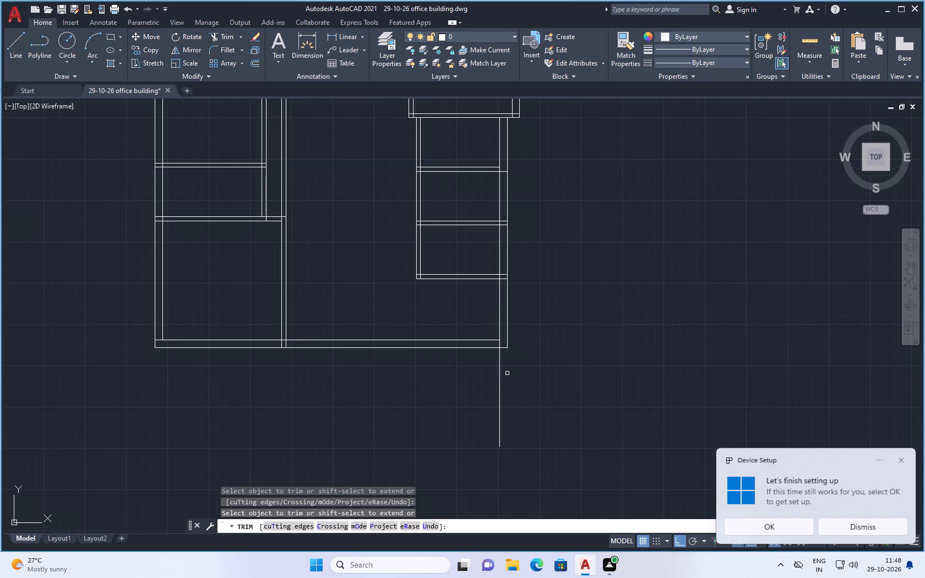
click(499, 383)
key(Escape)
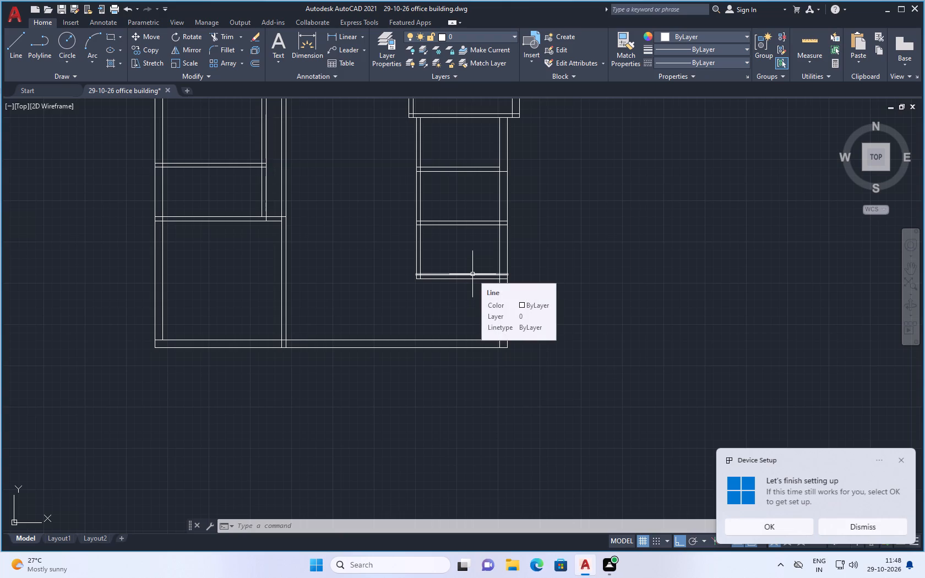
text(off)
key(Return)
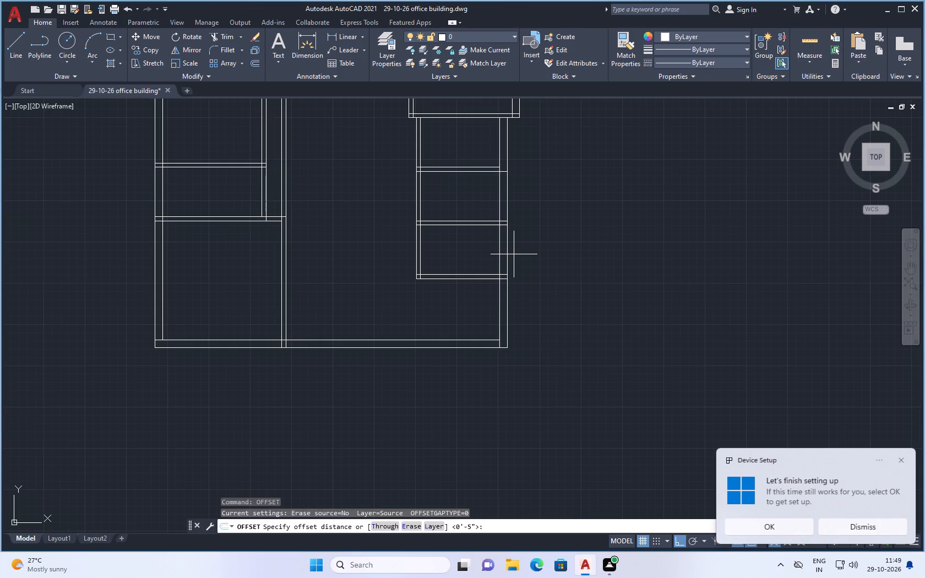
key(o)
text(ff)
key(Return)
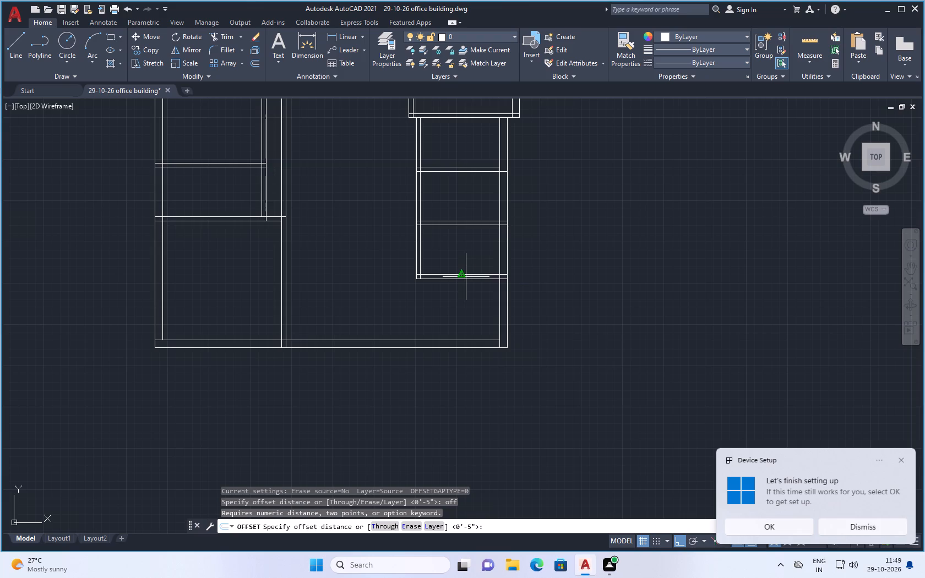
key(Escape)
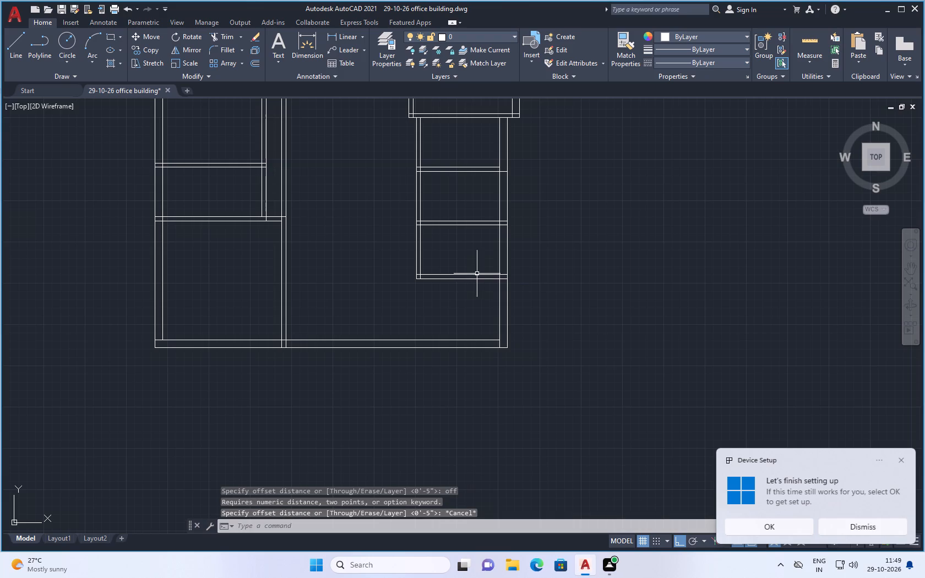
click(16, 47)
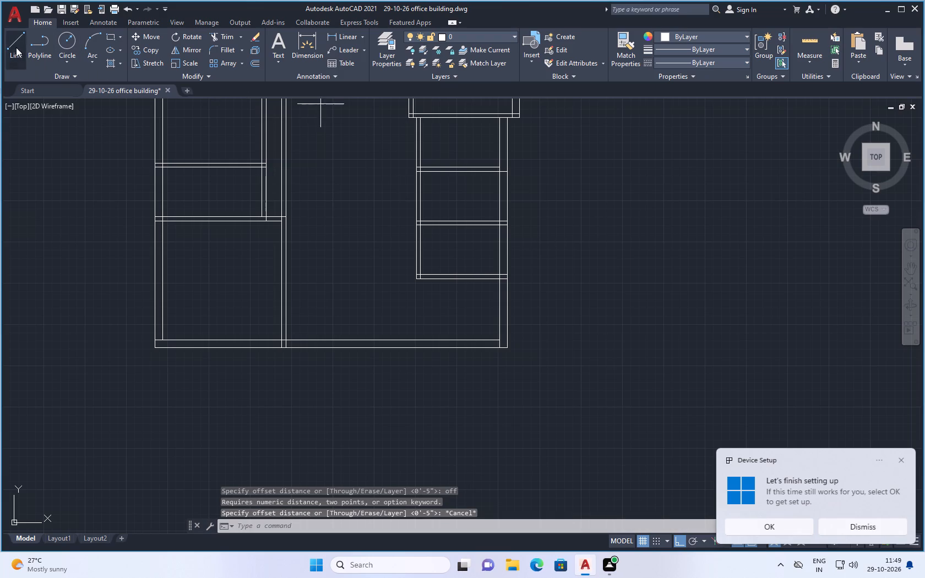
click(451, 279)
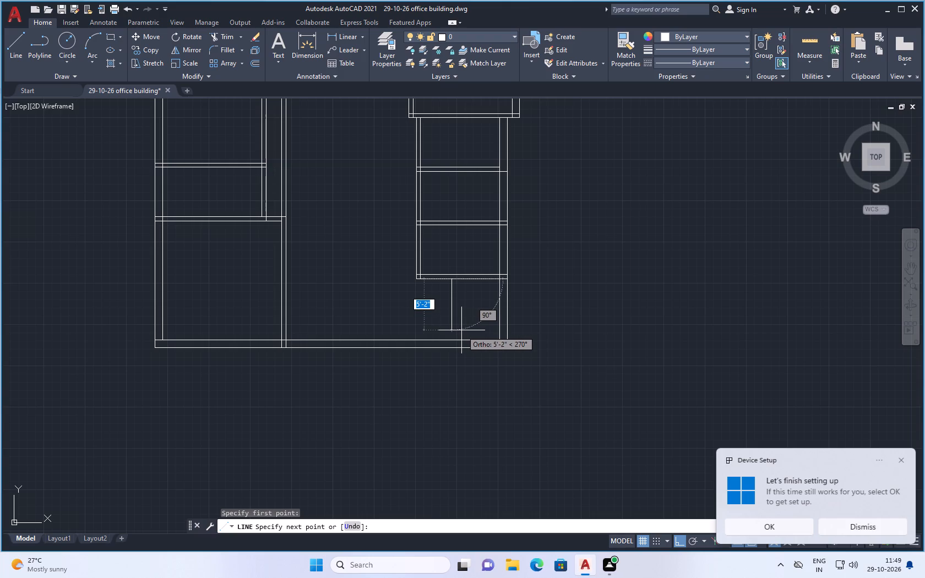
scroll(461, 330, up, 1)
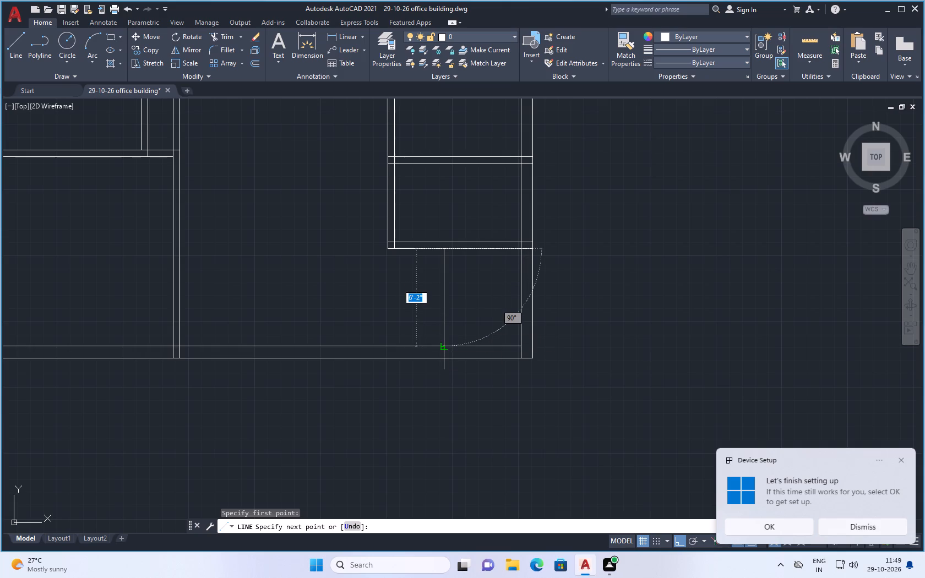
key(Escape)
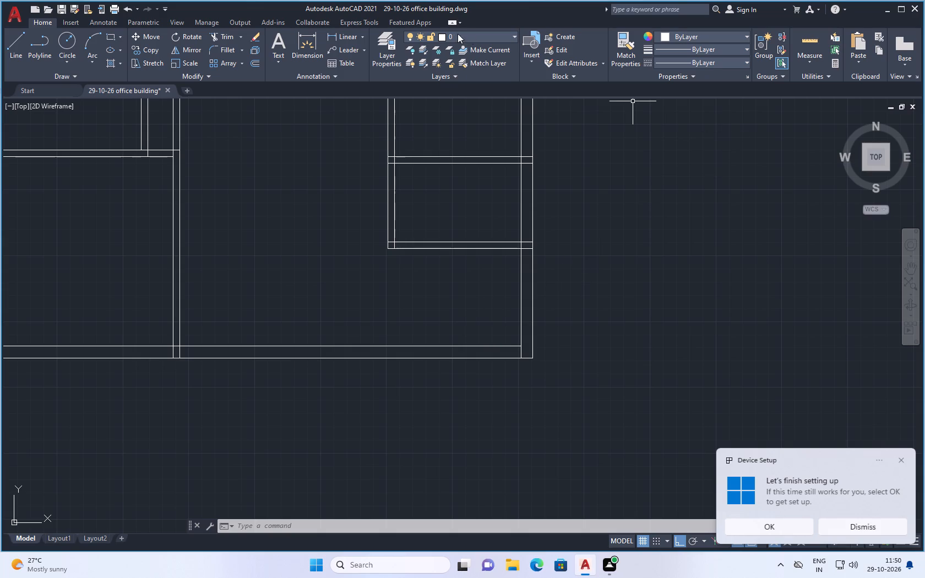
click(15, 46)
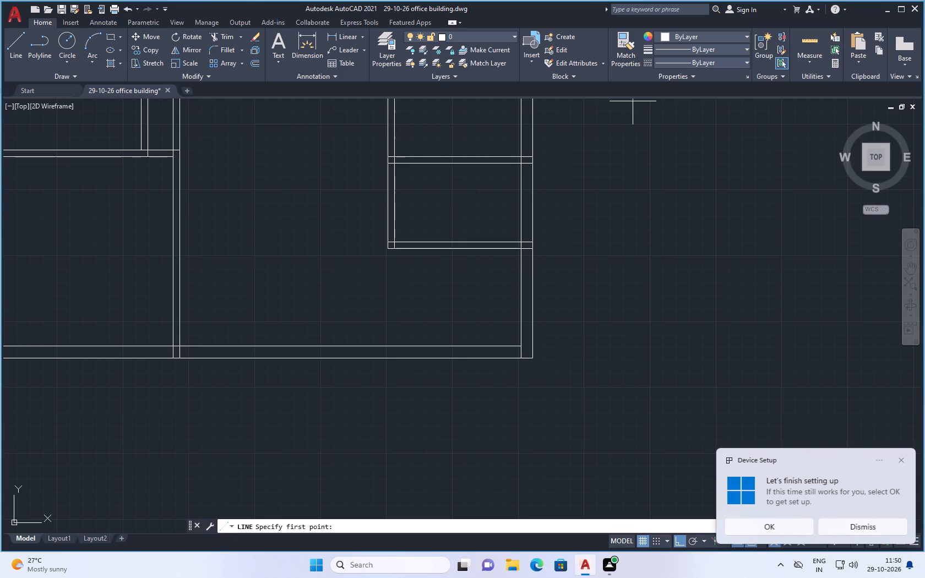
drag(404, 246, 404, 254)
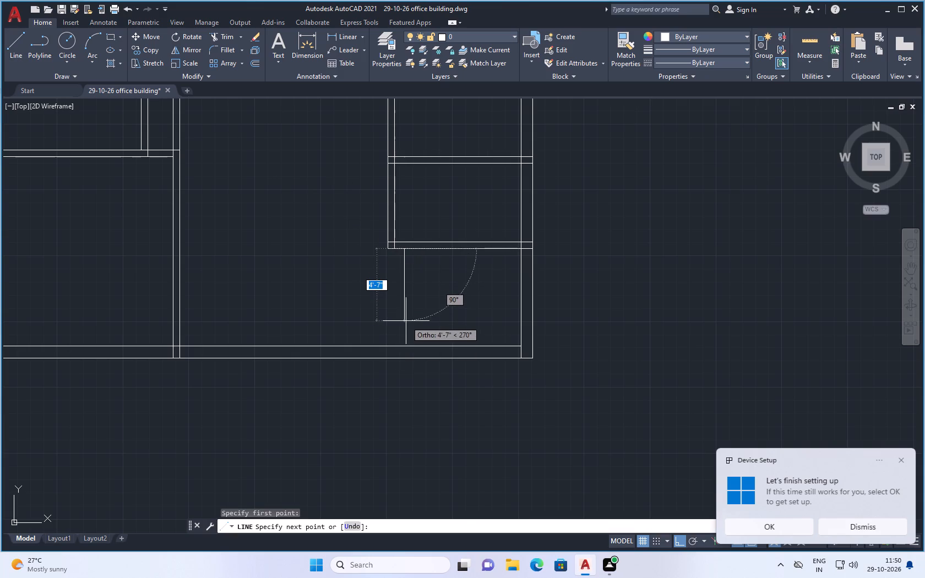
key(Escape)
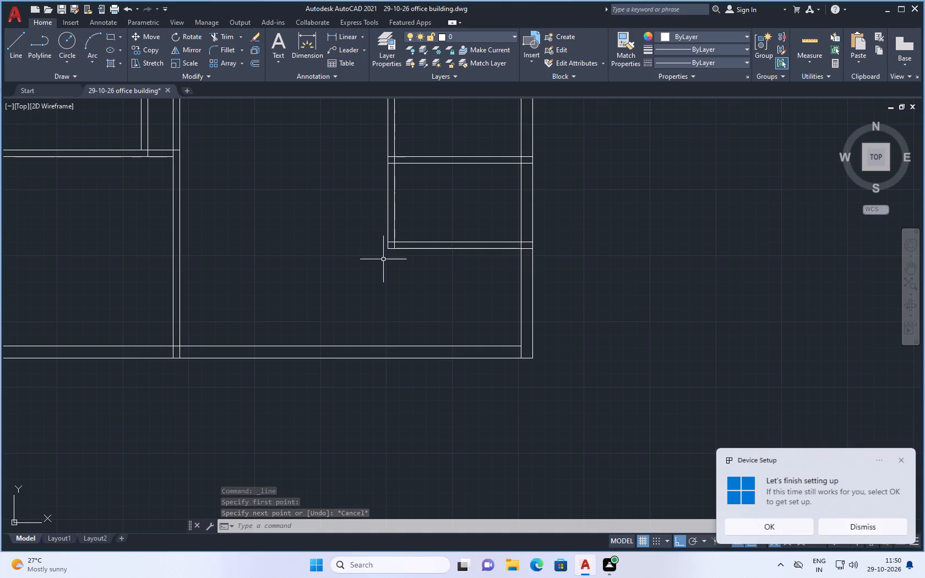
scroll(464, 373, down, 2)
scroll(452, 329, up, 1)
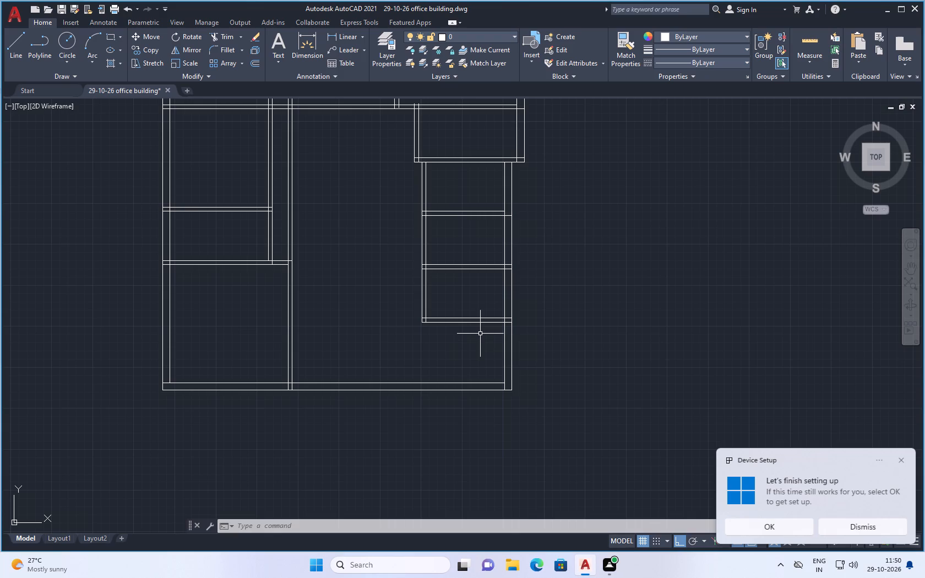
Measure the inside width and height of the lower-left room.
key(o)
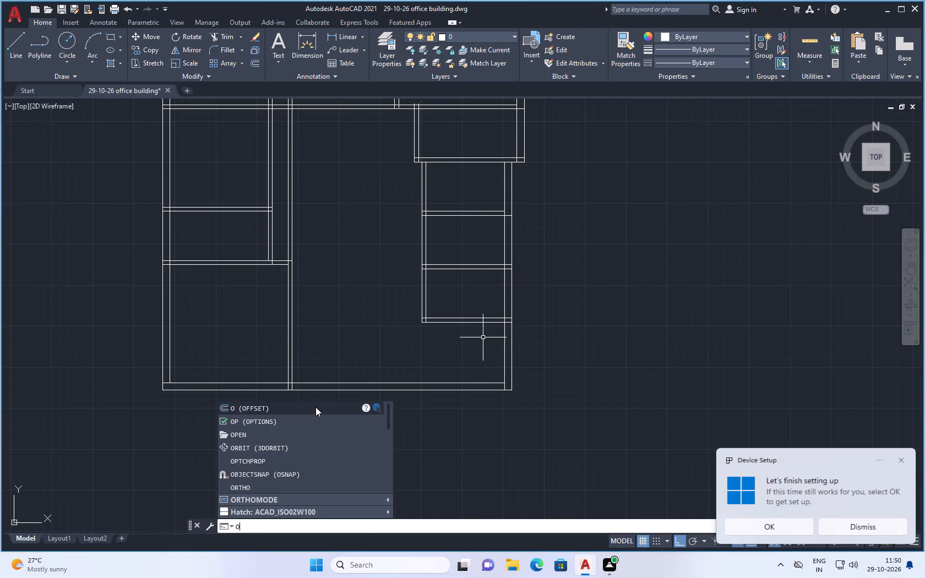
click(315, 407)
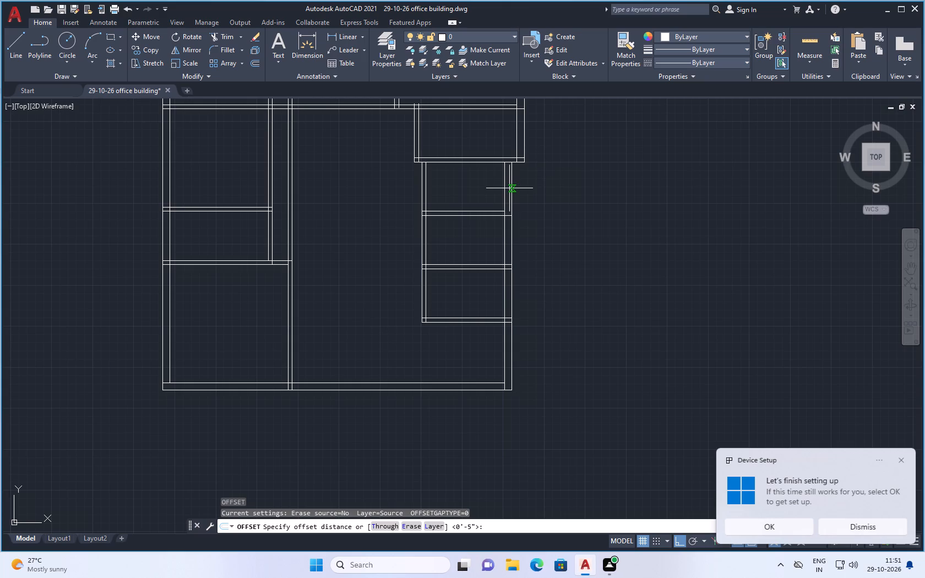
click(808, 42)
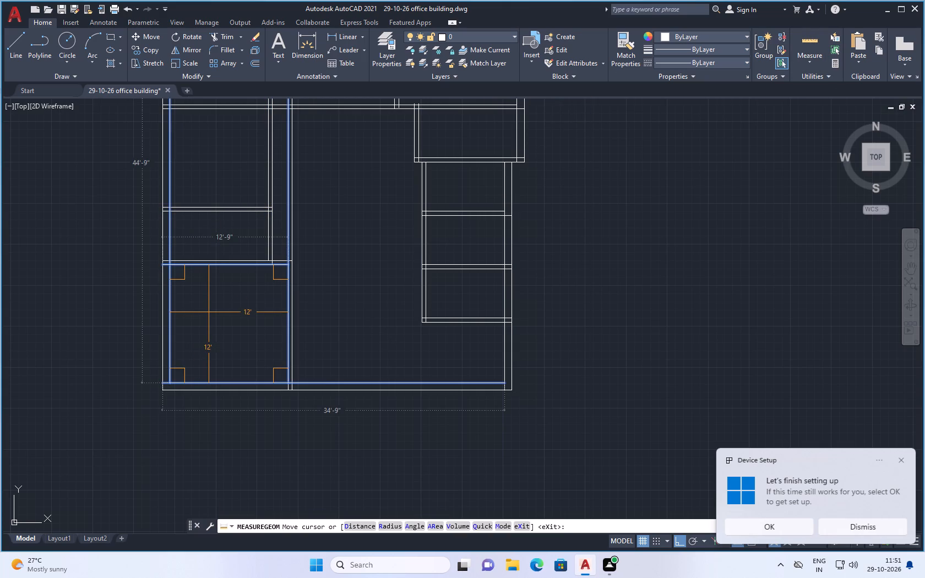
scroll(211, 309, up, 1)
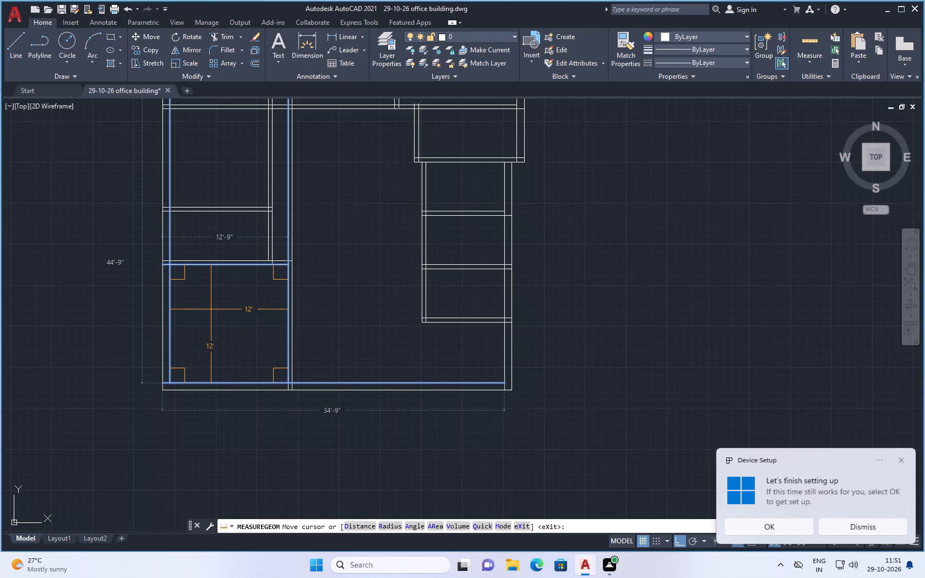
key(Escape)
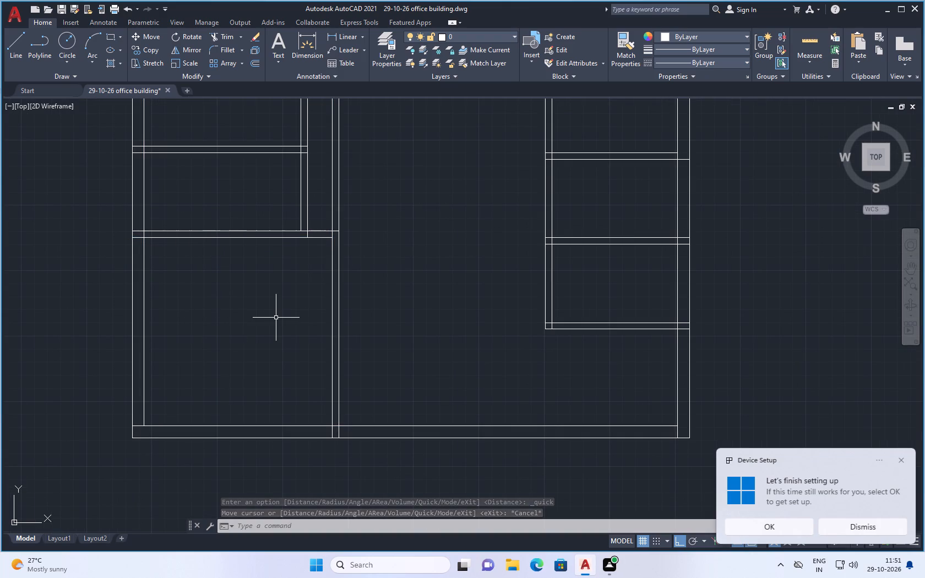
Extend the lower line of the lower-left room's top wall to the outer face of that room's right wall.
text(ex)
key(Return)
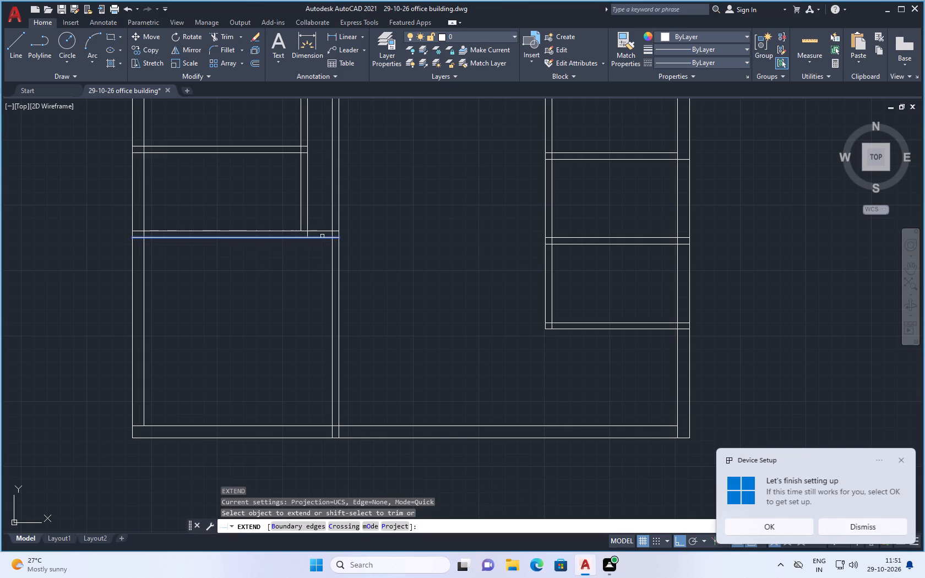
click(322, 238)
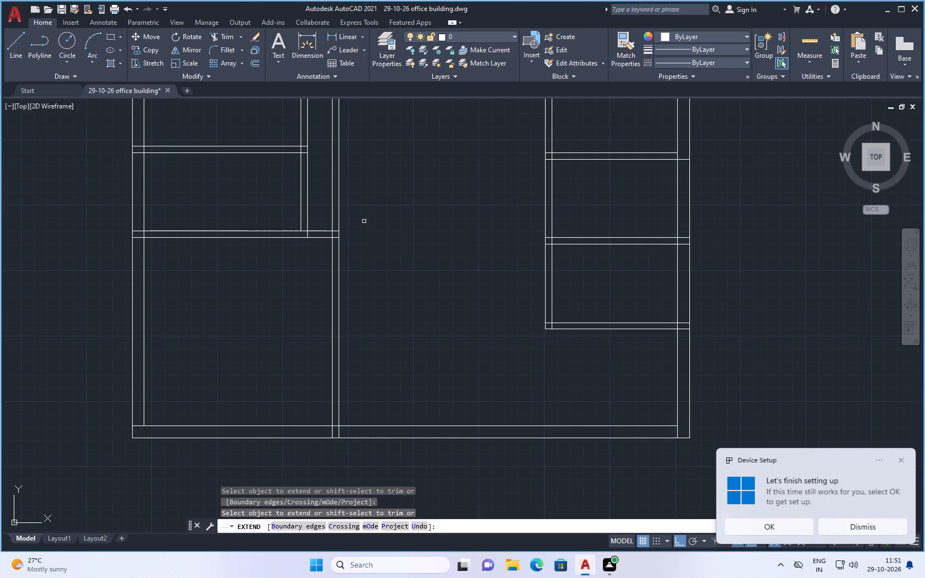
key(Escape)
Trim away both lines of the lower-left room's right wall below its top wall, including the stubs inside the bottom wall.
key(t)
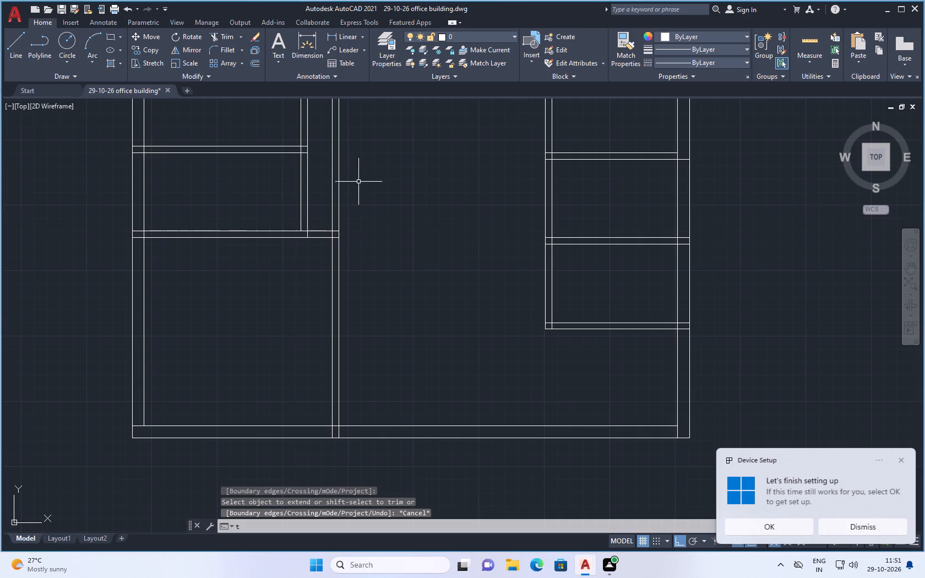
key(r)
key(Return)
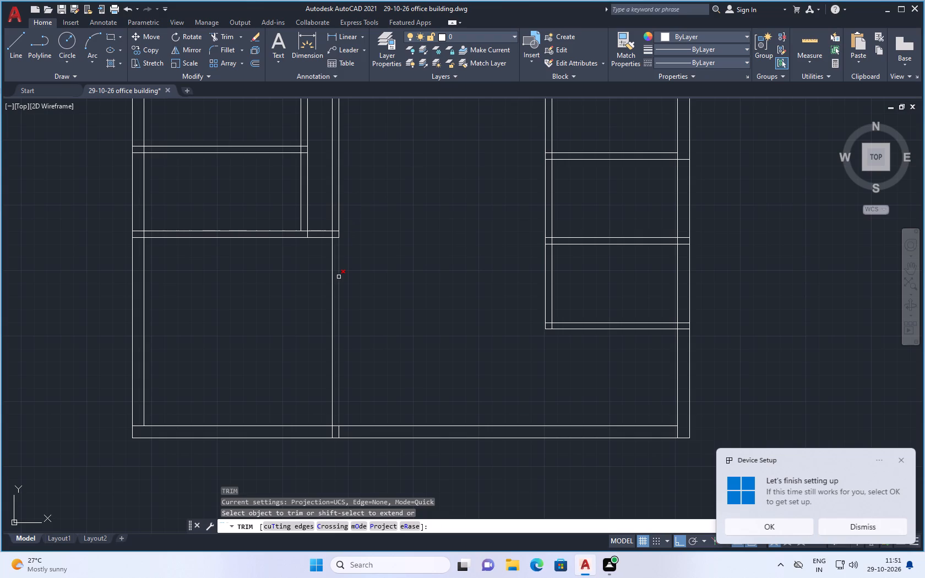
click(339, 277)
click(333, 288)
scroll(328, 449, up, 1)
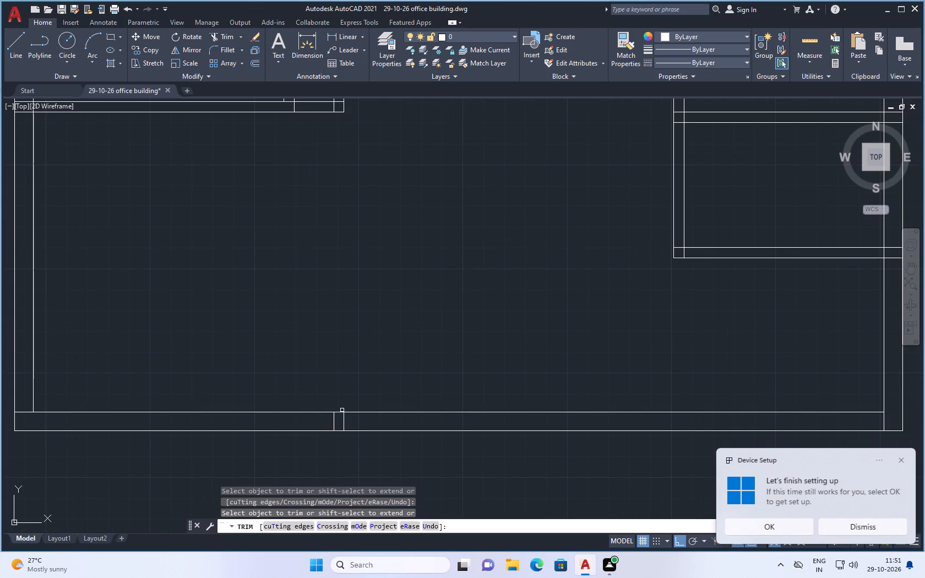
click(343, 422)
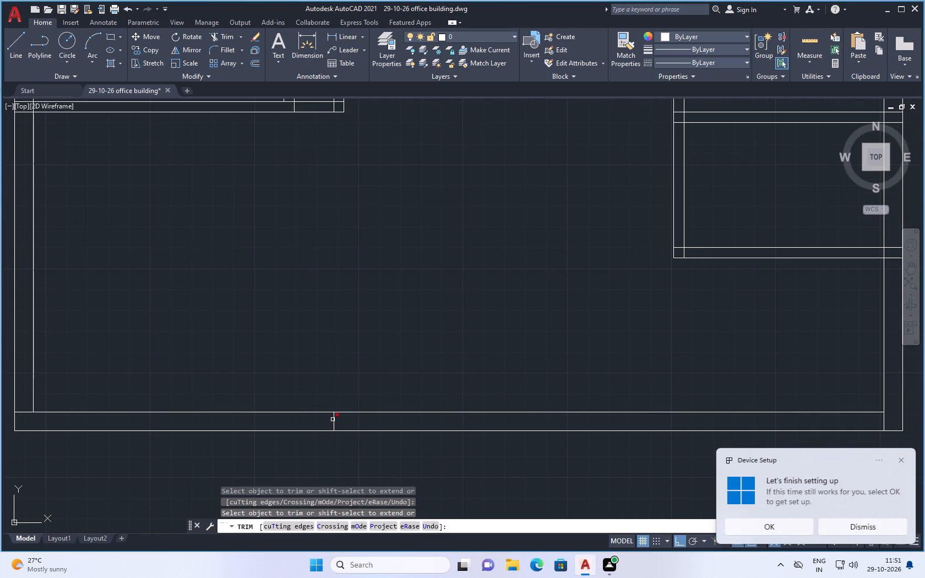
click(333, 419)
key(Escape)
Trim away the double-line wall below the right wing's lowest room, the bottom wall's upper line and the leftover stub at its right end.
scroll(389, 380, down, 3)
scroll(482, 349, up, 1)
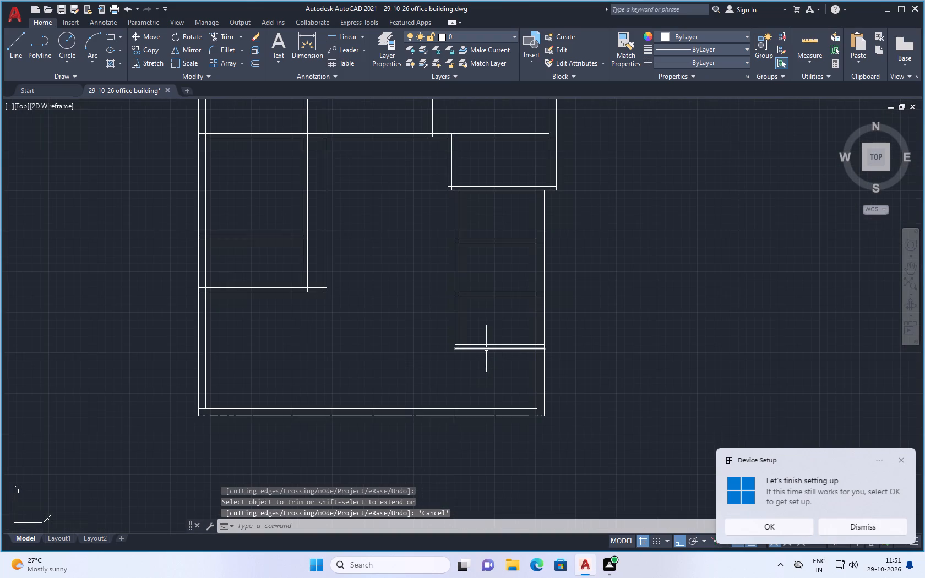
scroll(502, 360, up, 1)
key(t)
key(r)
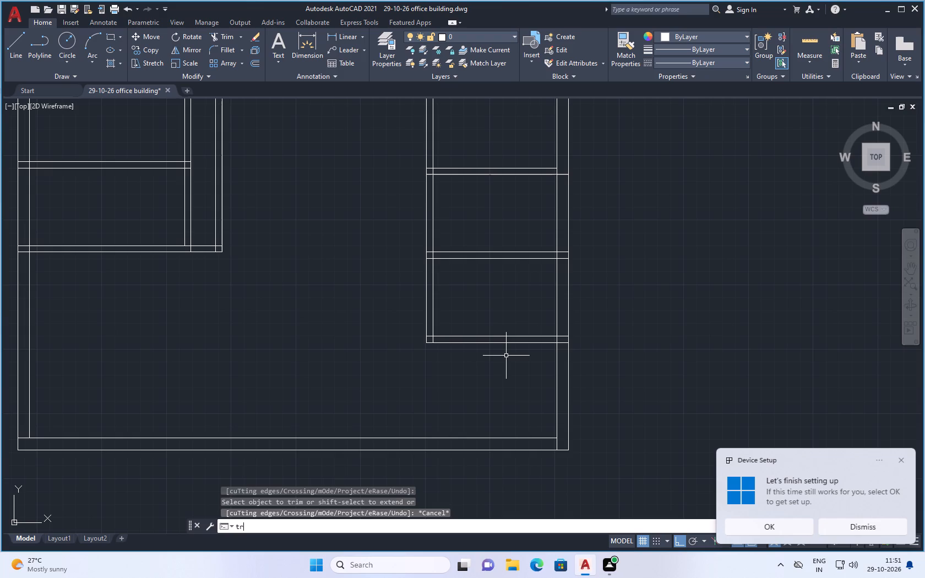
key(Return)
click(556, 381)
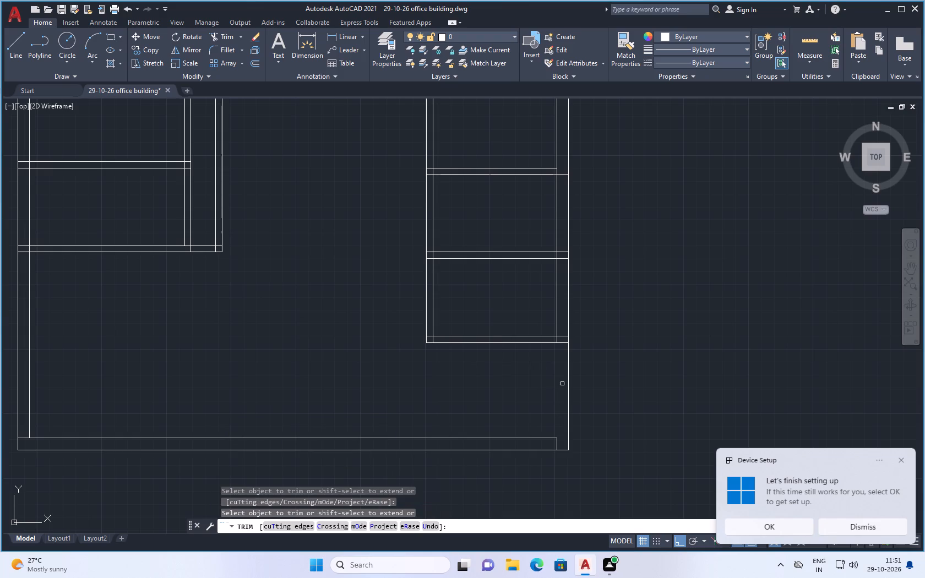
click(568, 384)
drag(438, 437, 452, 437)
click(557, 442)
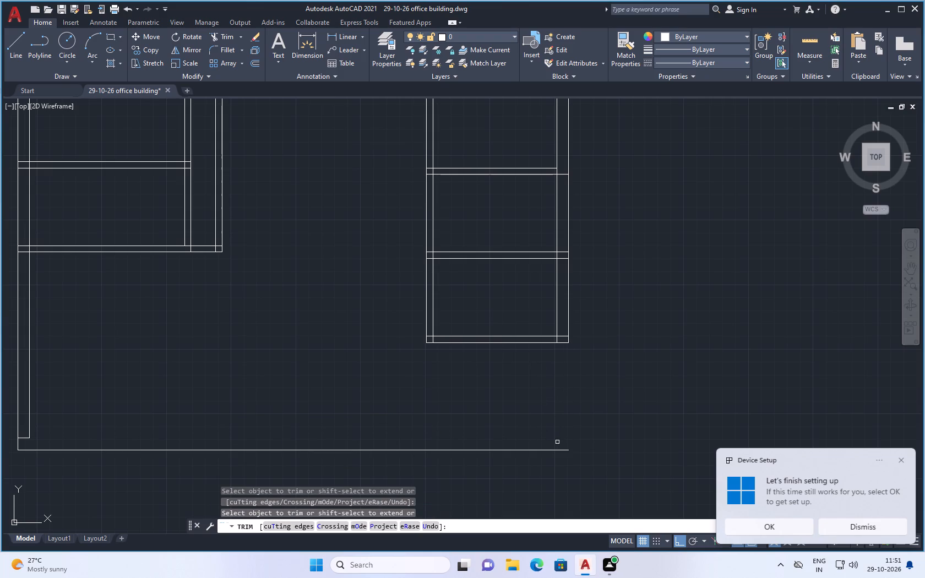
scroll(575, 407, down, 2)
key(Escape)
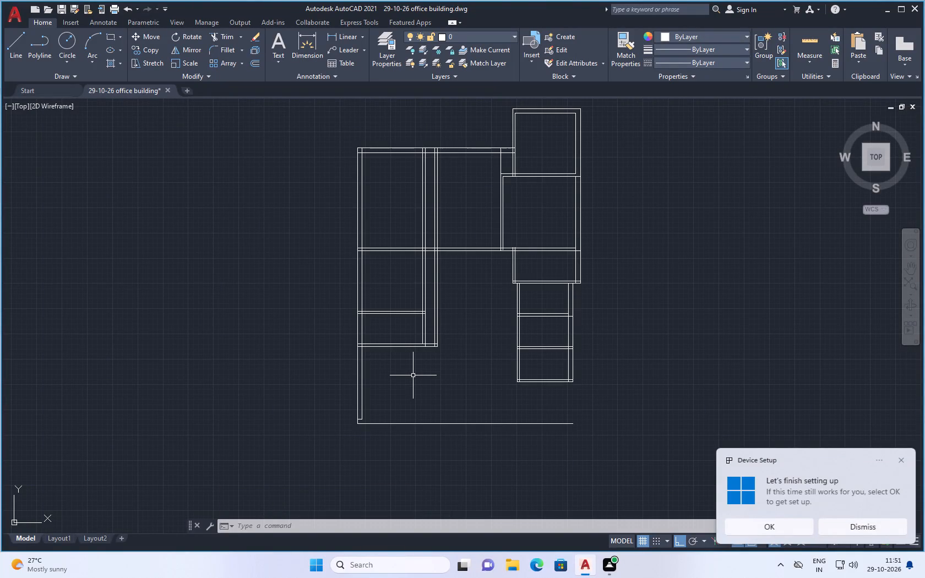
Offset the inner line of the left outer wall 12'9" to the right, into the plan.
key(o)
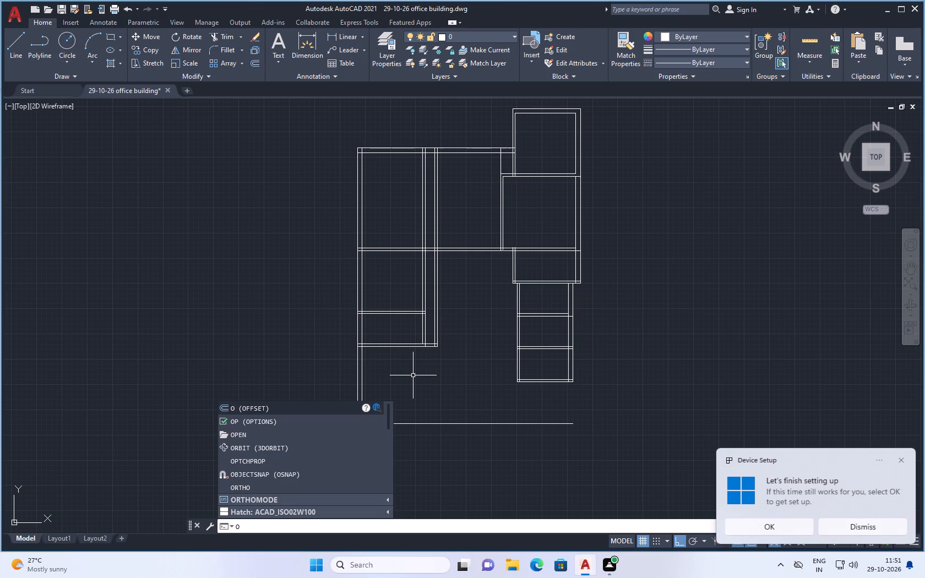
click(284, 410)
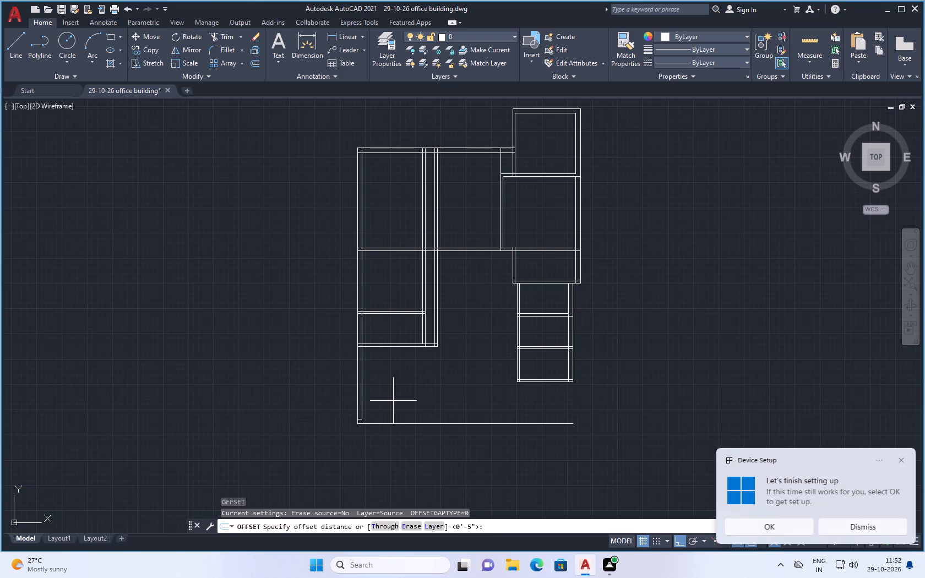
scroll(393, 401, up, 1)
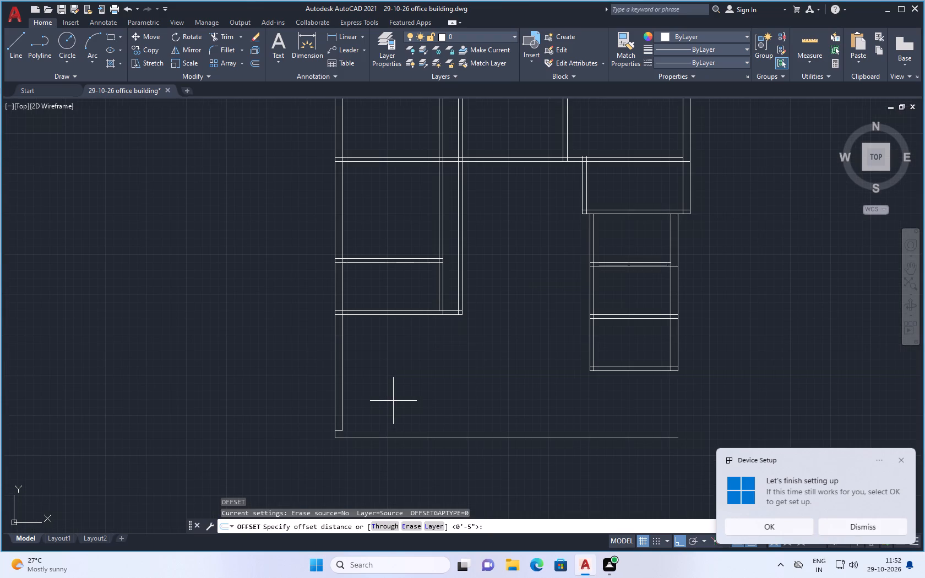
text(12')
text(9")
key(Return)
click(342, 385)
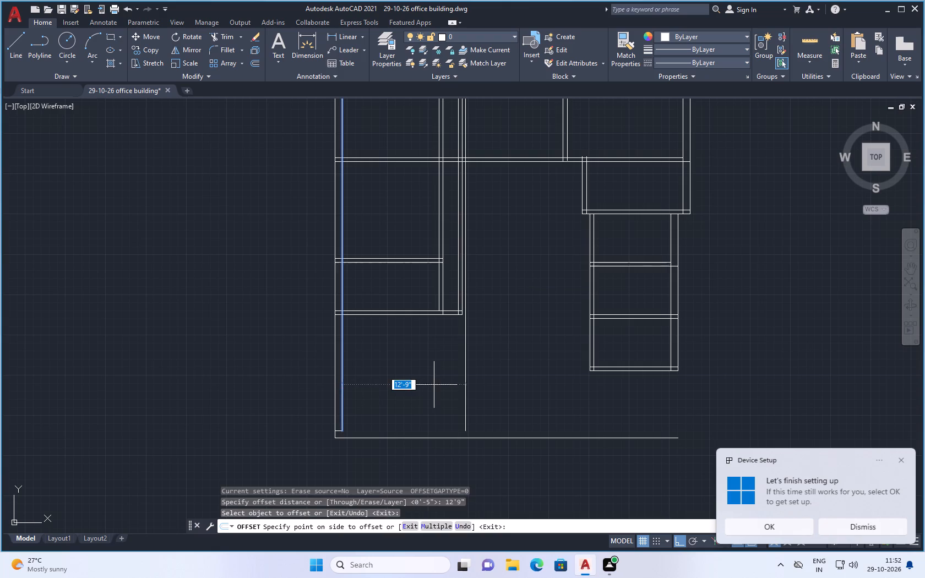
click(434, 385)
key(Escape)
Offset the new vertical line 9" to the right to give the lower-left room's right wall its thickness.
scroll(455, 382, down, 1)
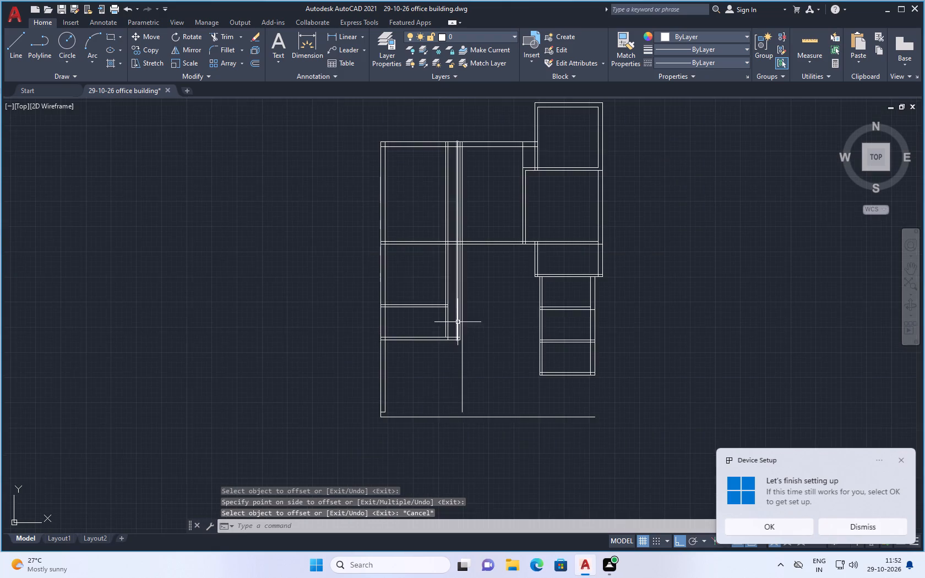
scroll(455, 313, up, 1)
key(space)
text(9")
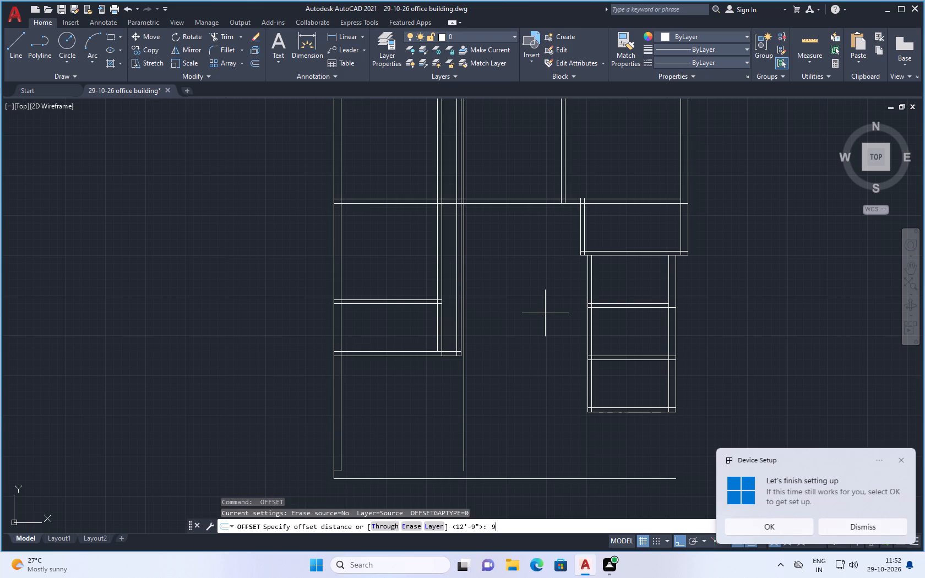
key(Return)
drag(464, 394, 497, 391)
click(498, 390)
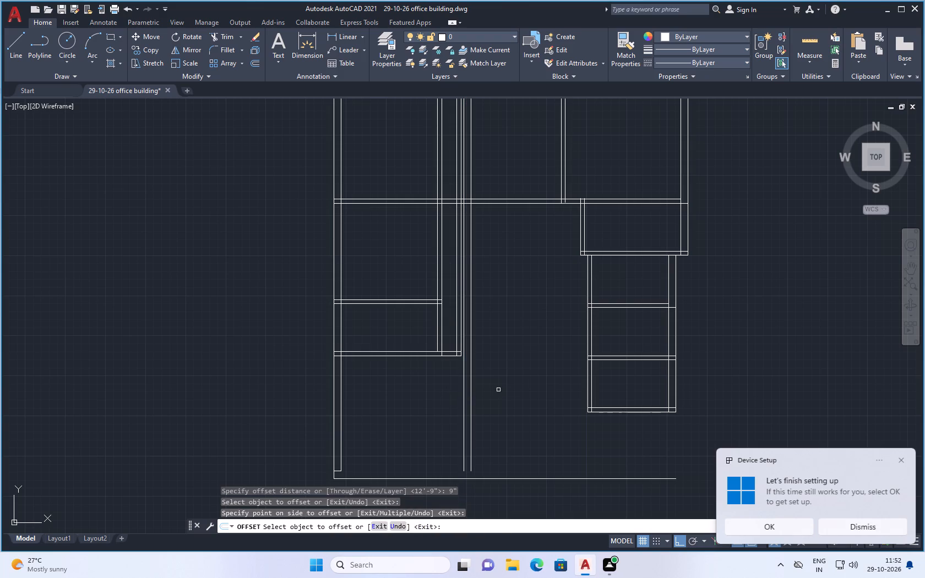
key(Escape)
Extend the lower-left room's top wall to the new 9" wall, its upper line to the outer face and its lower line to the inner face.
scroll(470, 342, up, 1)
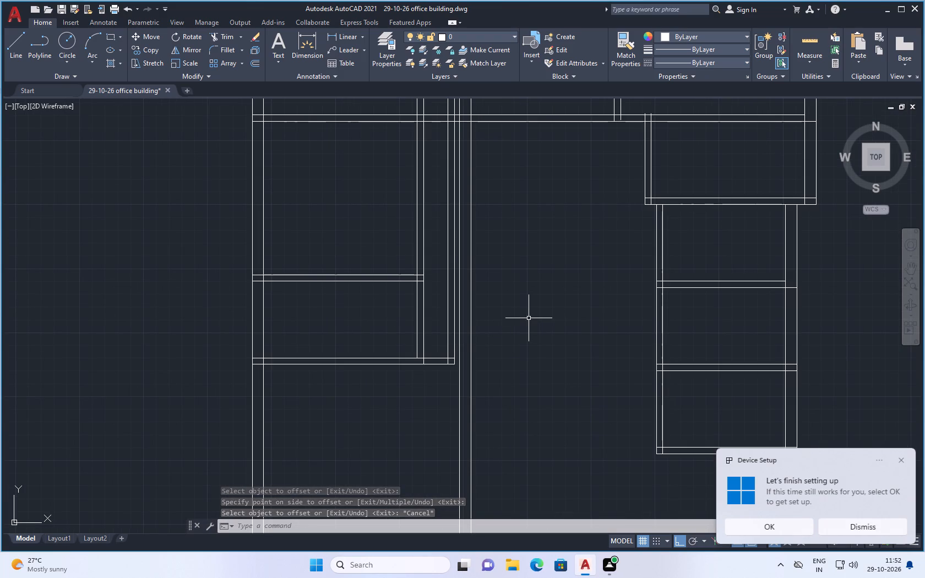
text(ex)
key(Return)
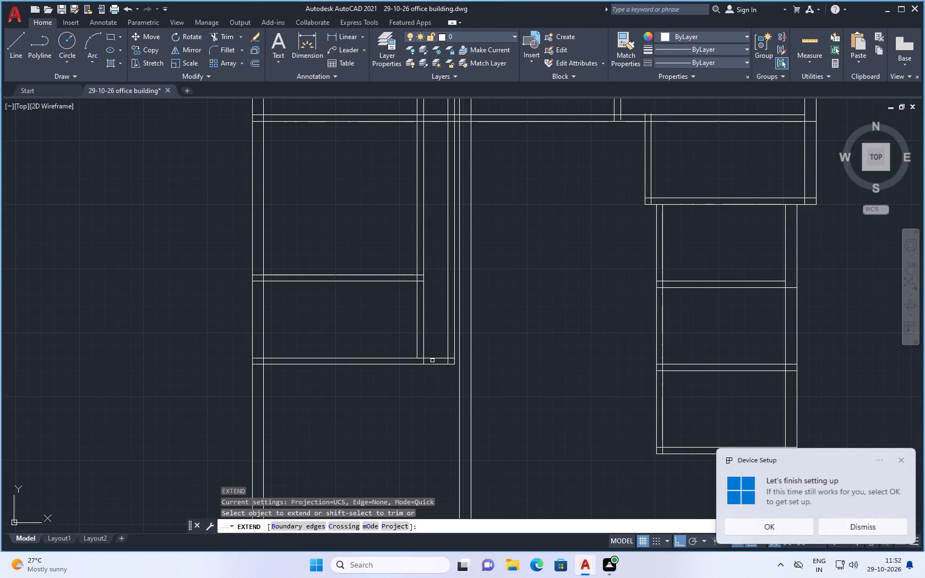
click(436, 357)
click(443, 357)
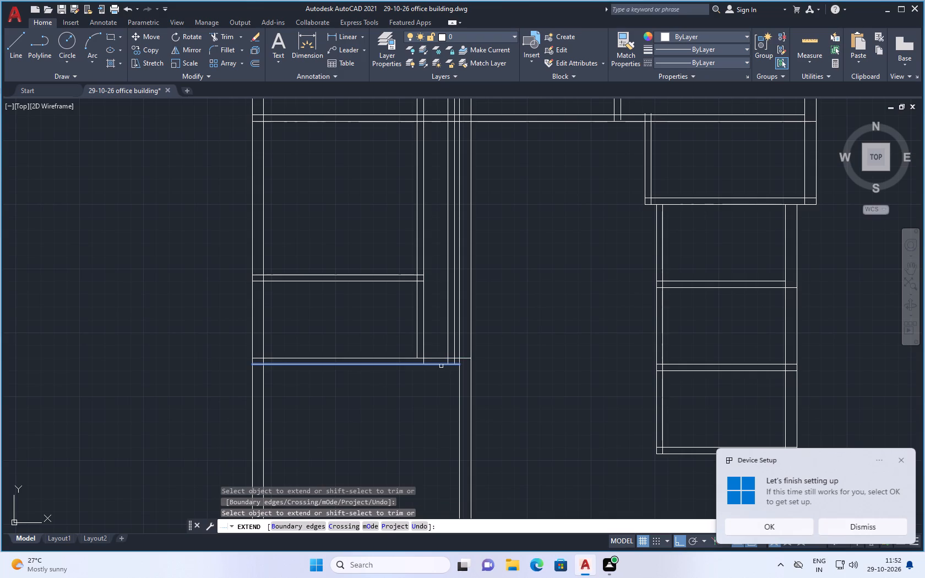
click(441, 366)
key(Escape)
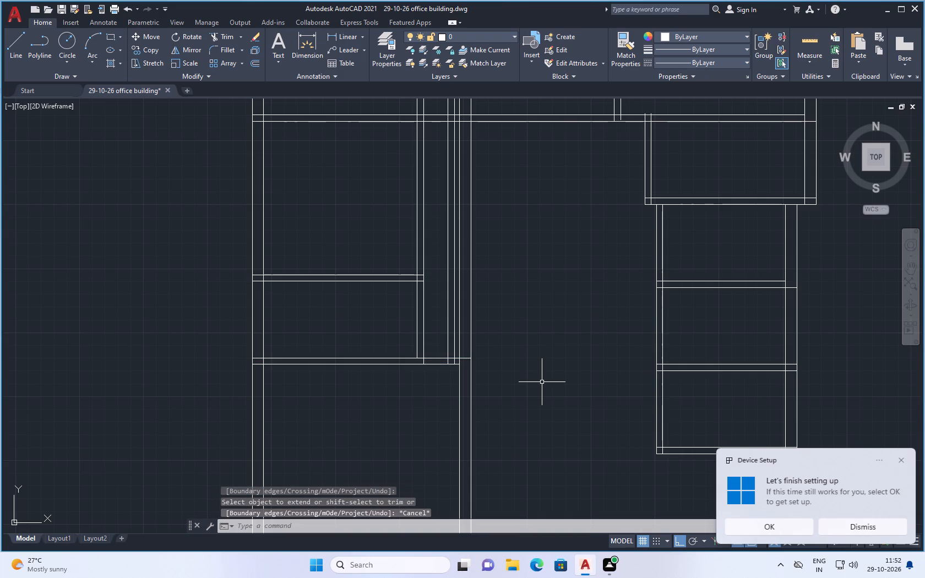
Trim both lines of the new 9" wall between the lower-left room's top wall and the long horizontal wall above.
text(tr)
key(Return)
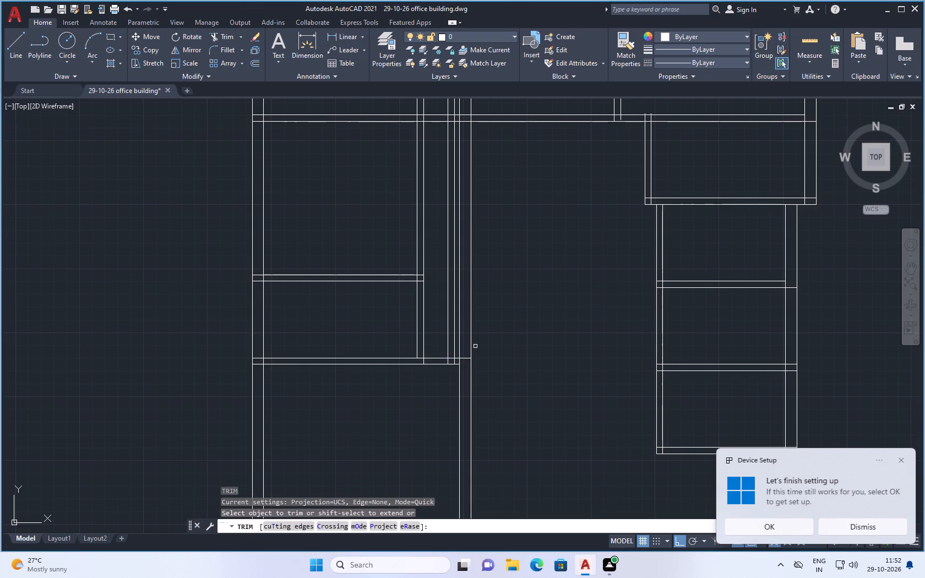
click(471, 348)
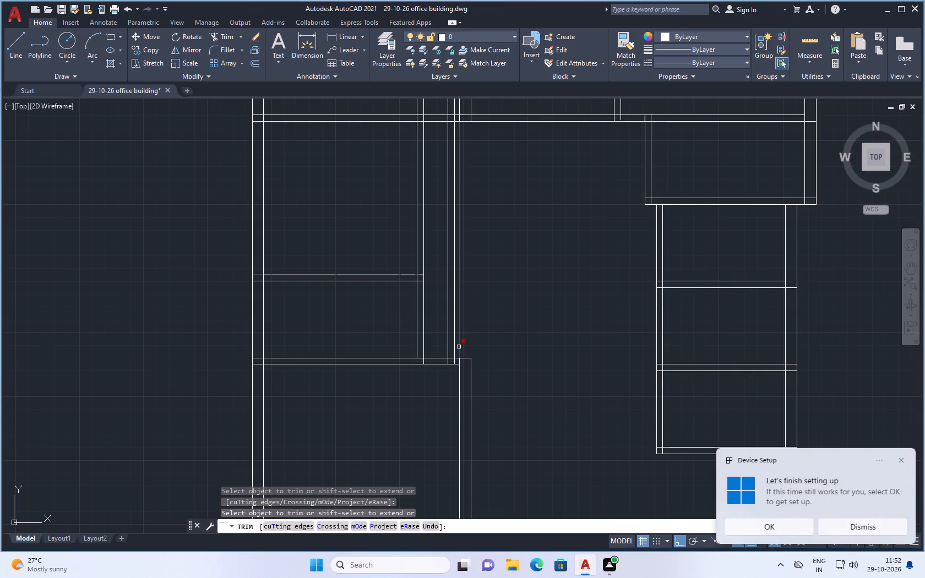
click(459, 347)
scroll(491, 355, down, 1)
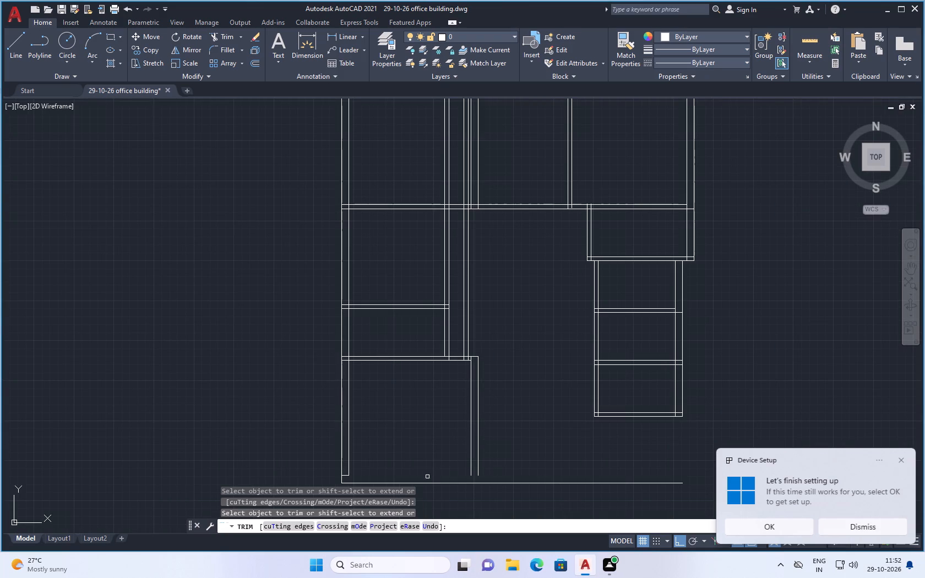
scroll(337, 483, up, 1)
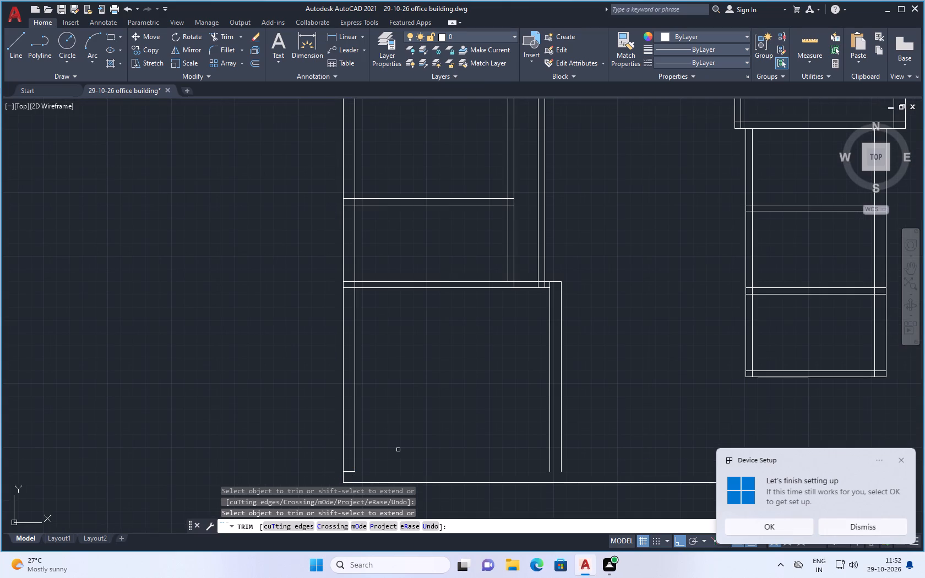
key(Escape)
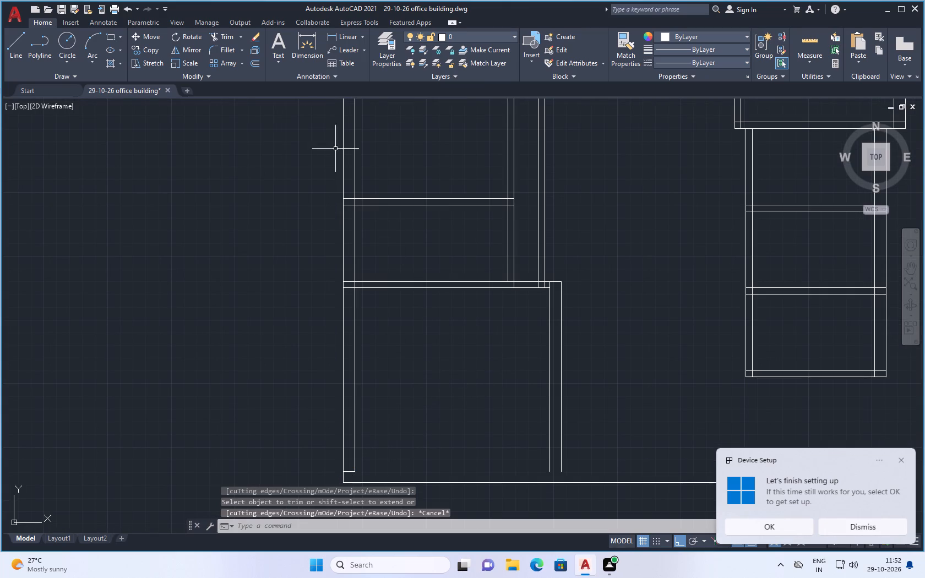
Draw the bottom outer wall's inner line horizontally to the right from the lower-left room's inner corner, about 48'7" long.
click(18, 38)
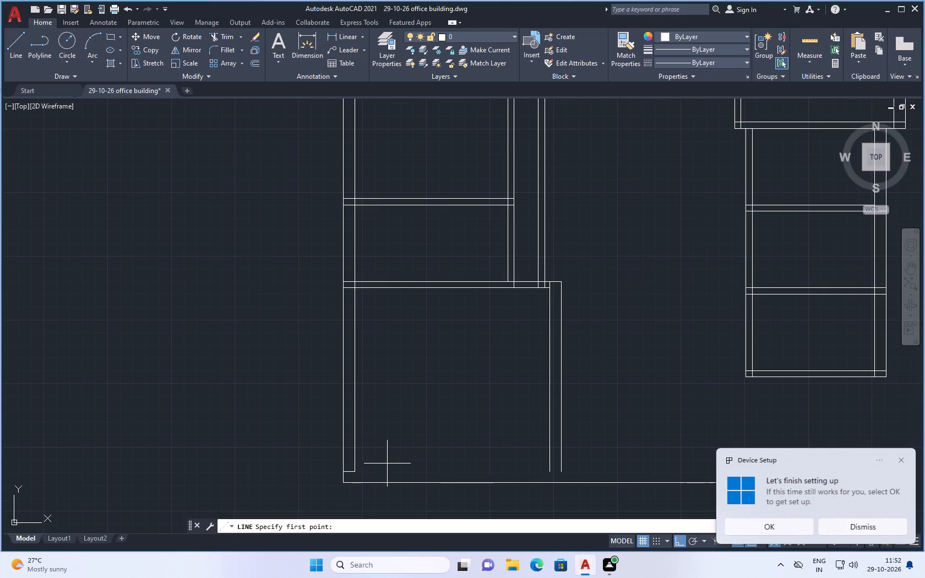
click(355, 470)
scroll(644, 435, down, 2)
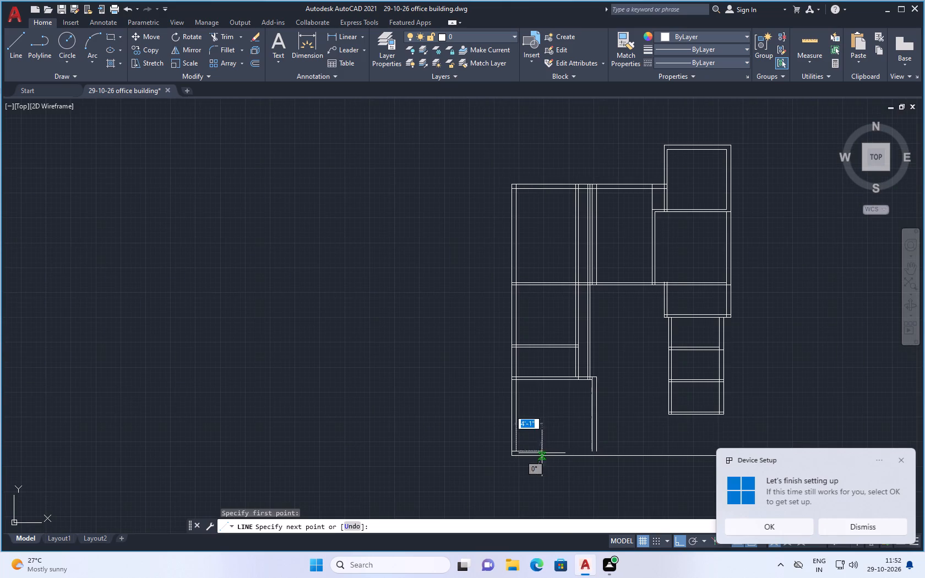
scroll(733, 423, down, 1)
scroll(709, 419, up, 1)
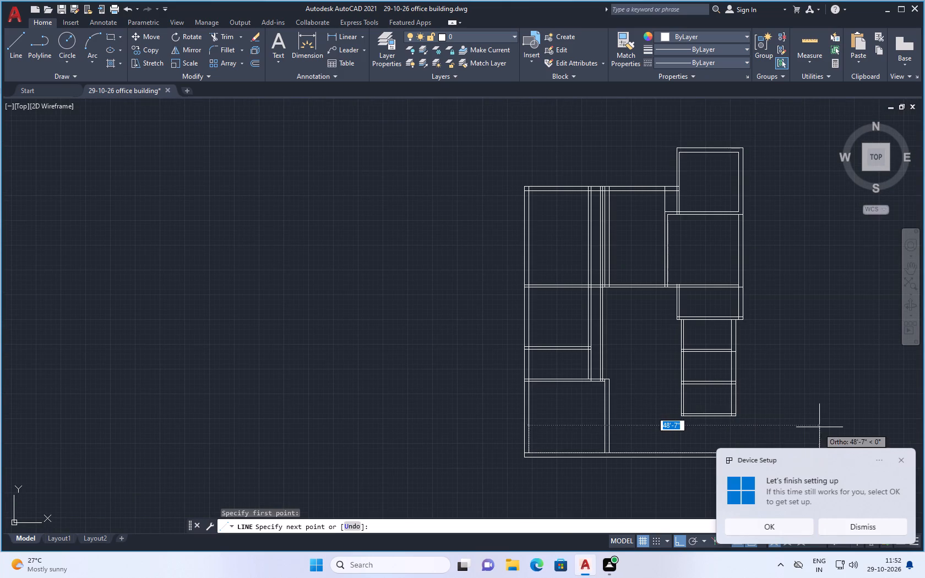
click(821, 427)
key(Escape)
scroll(621, 434, down, 1)
scroll(704, 428, up, 1)
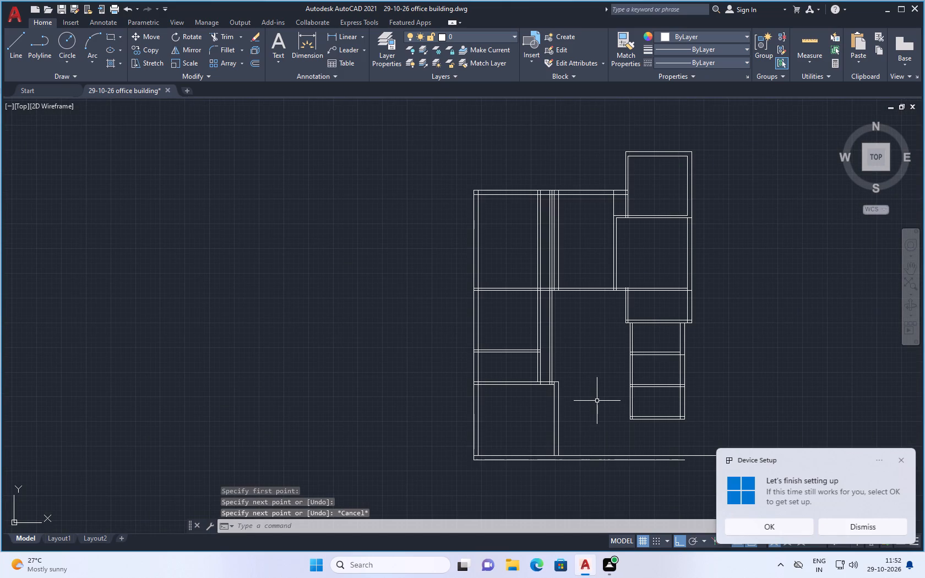
Offset the outer line of the lower-left room's 9" right wall 8'11" to the right.
text(off)
key(Return)
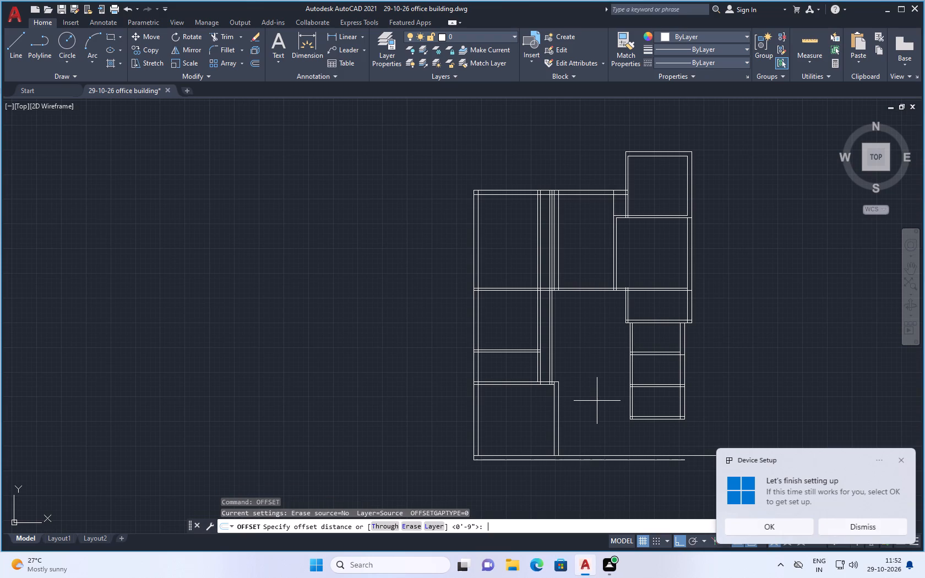
text(8'11)
key(shift+quotedbl)
key(Return)
scroll(632, 419, up, 1)
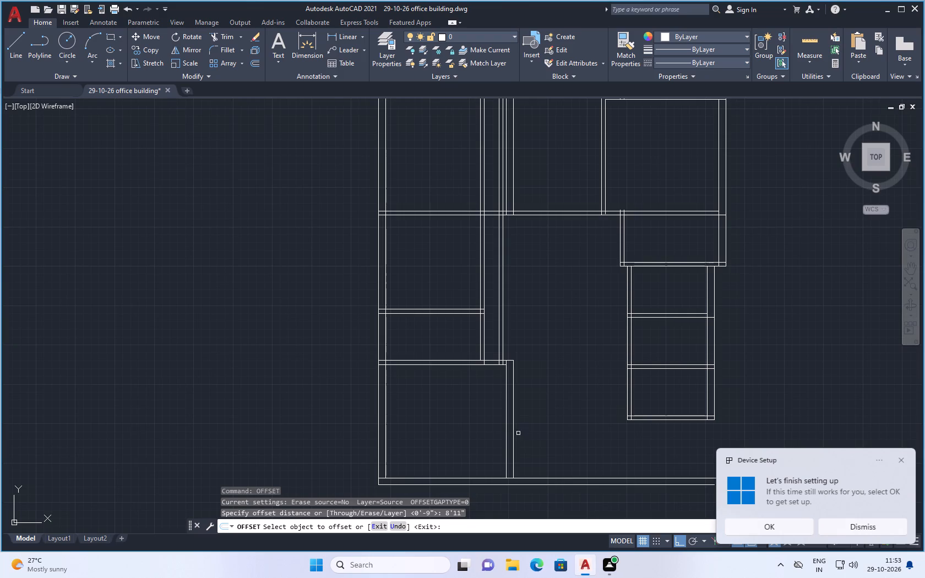
click(514, 435)
click(574, 438)
key(Escape)
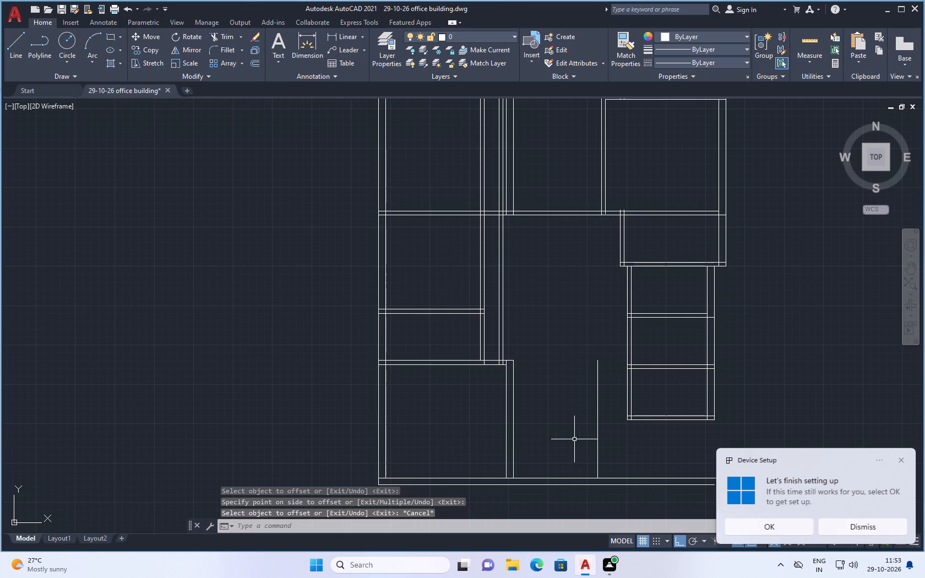
Offset the new vertical line 5" to the right to give the second bottom room's right wall its thickness.
key(space)
text(5")
key(Return)
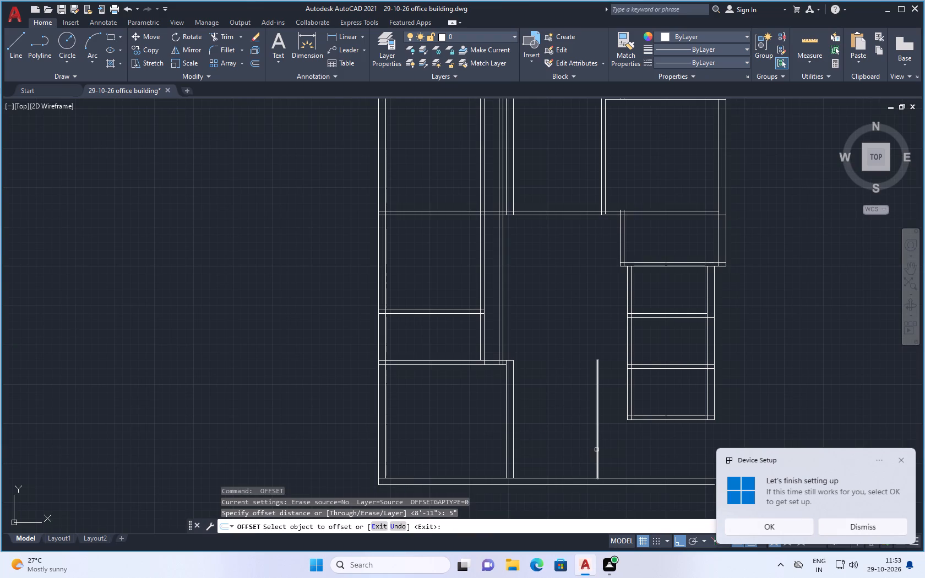
drag(599, 447, 604, 447)
click(614, 445)
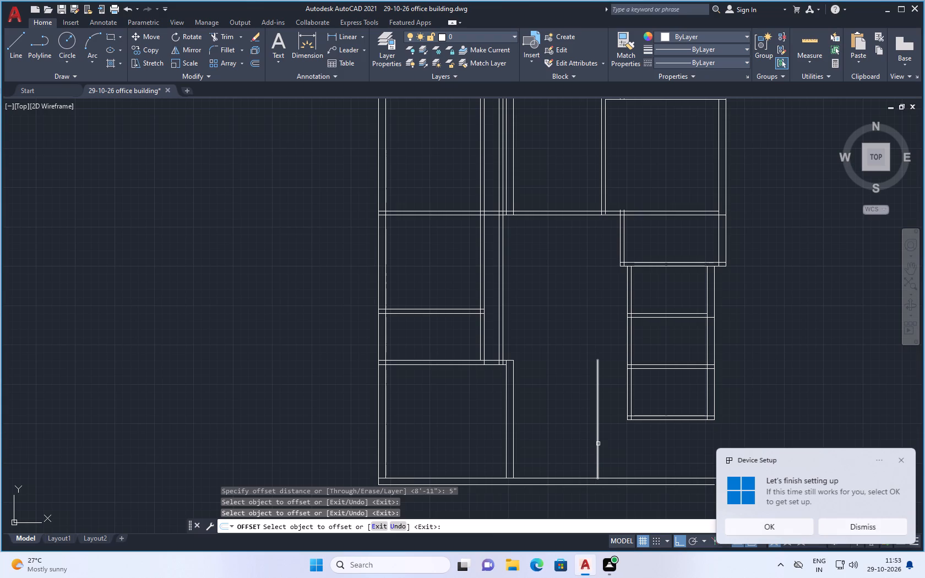
click(598, 444)
click(624, 435)
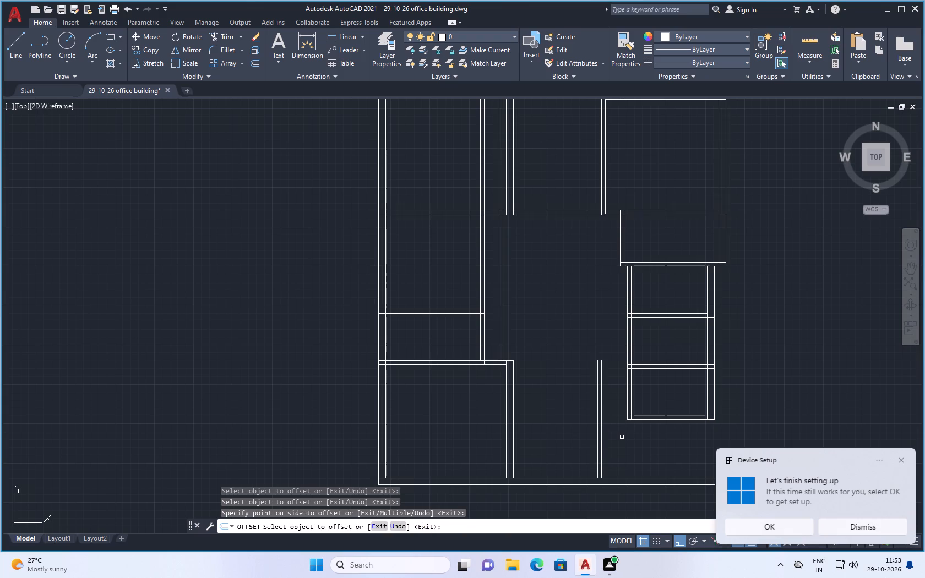
key(Escape)
Offset the bottom outer wall's inner line 10' upward.
key(space)
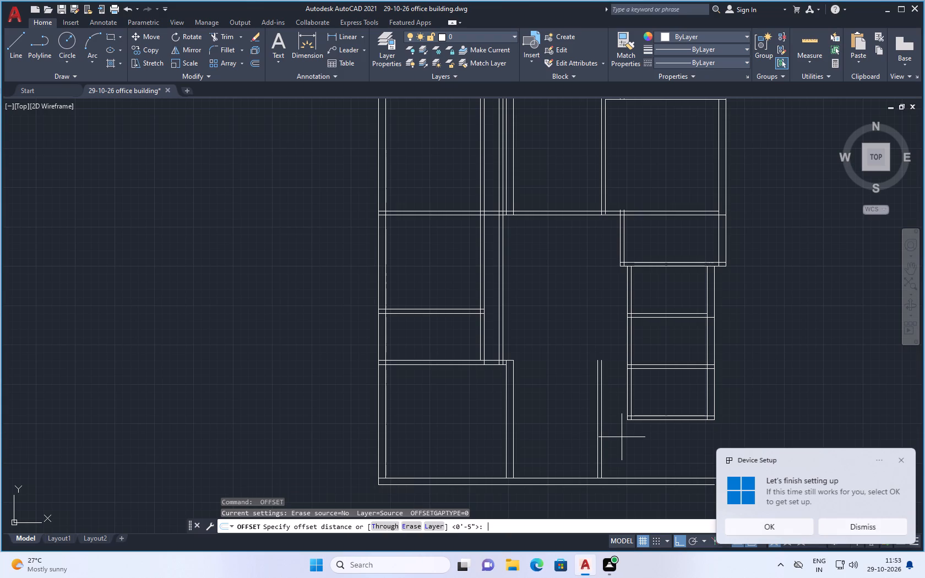
text(10')
key(Return)
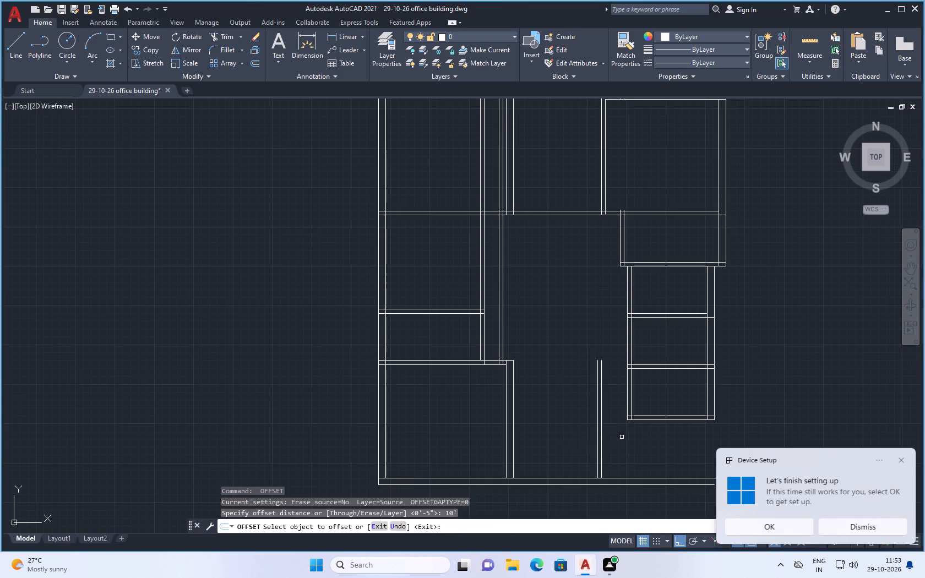
click(562, 477)
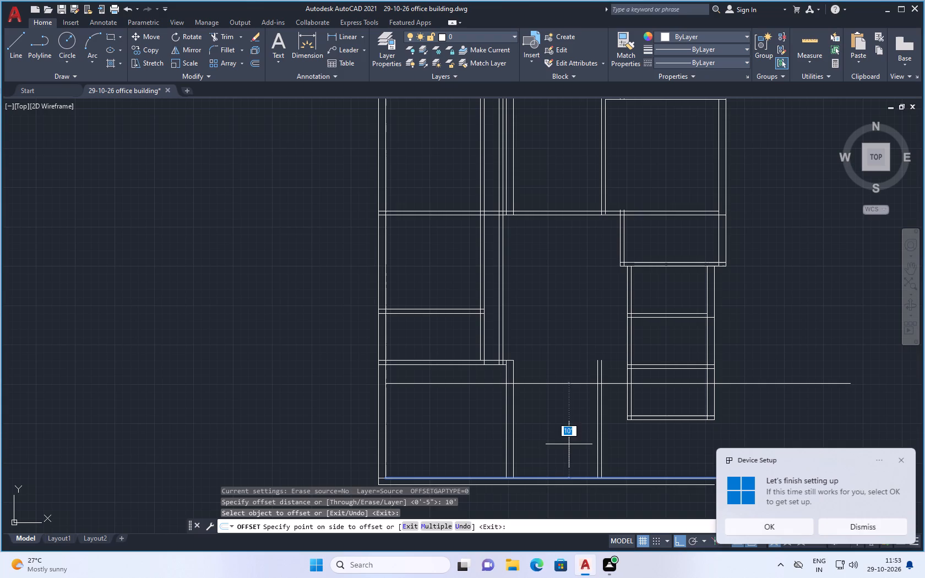
click(569, 444)
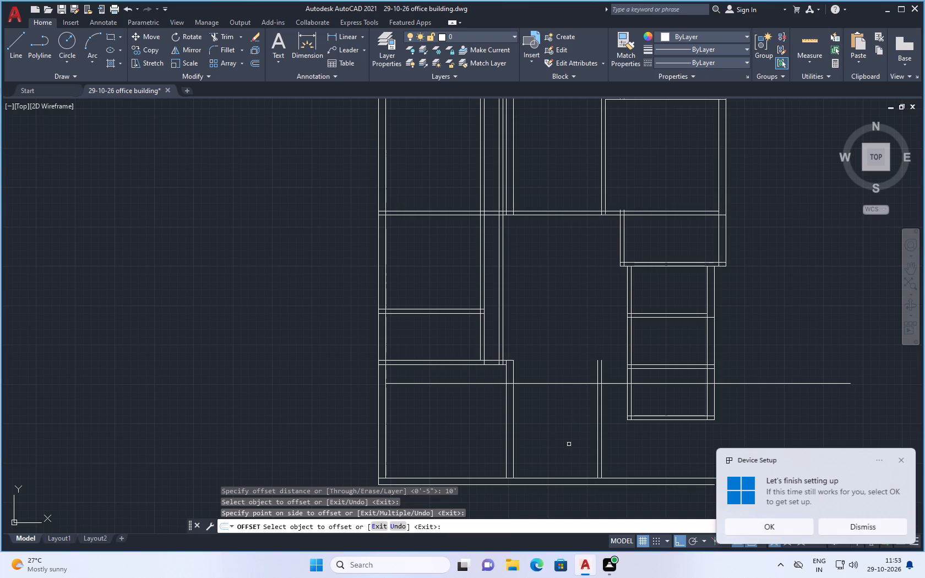
key(Escape)
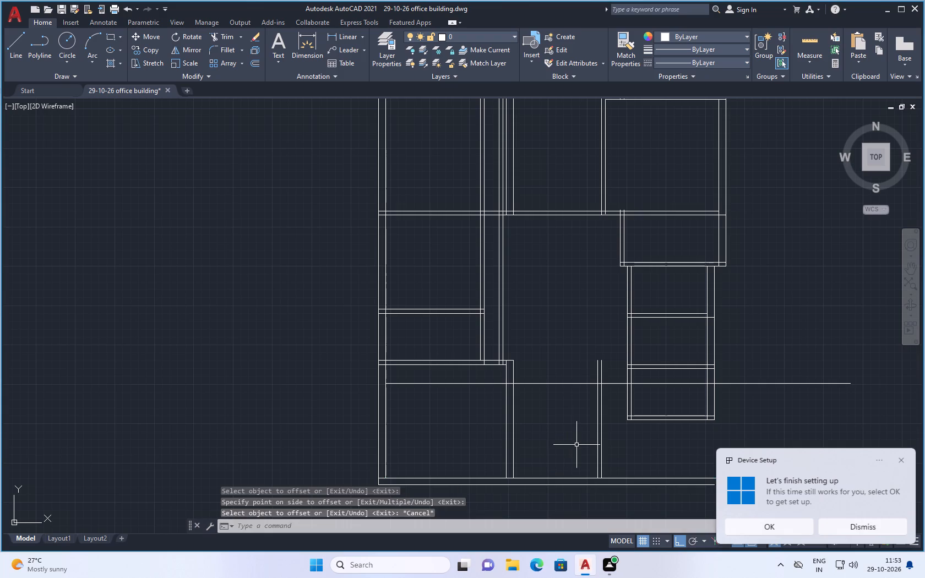
Offset the new horizontal line 9" upward to form the second bottom room's top wall.
key(space)
text(9")
key(Return)
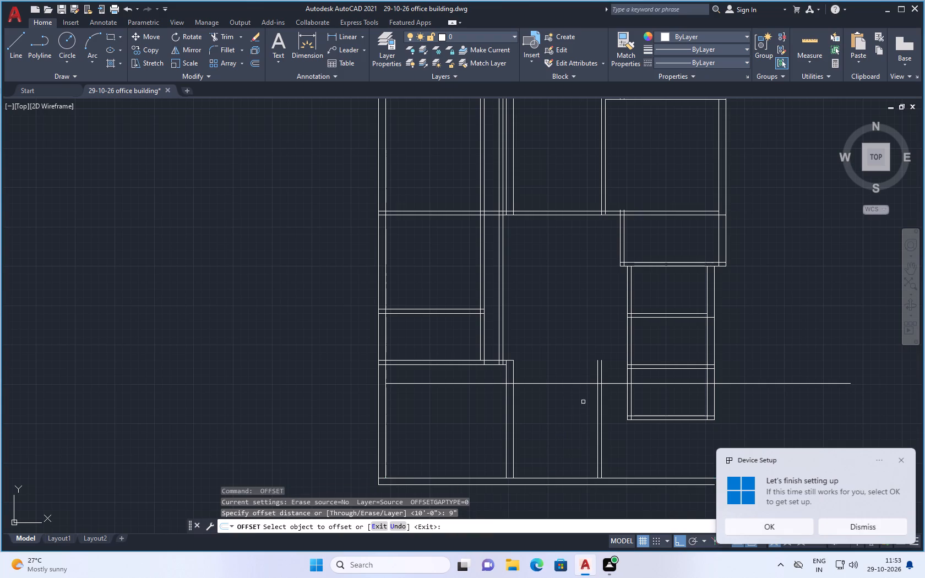
scroll(562, 388, up, 3)
click(561, 373)
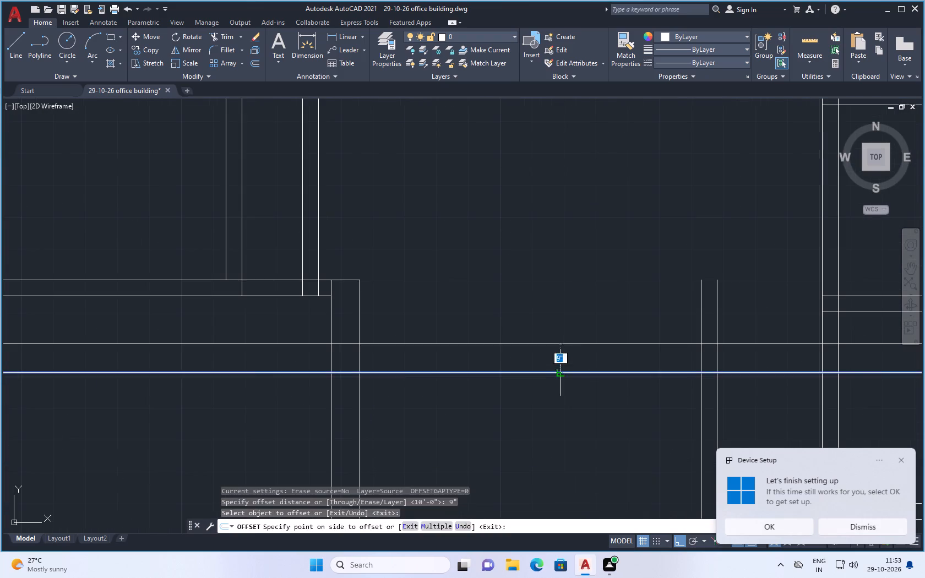
click(569, 337)
key(Escape)
Trim both lines of the new 9" horizontal wall where they cross the lower-left room.
scroll(575, 346, down, 4)
scroll(568, 330, up, 1)
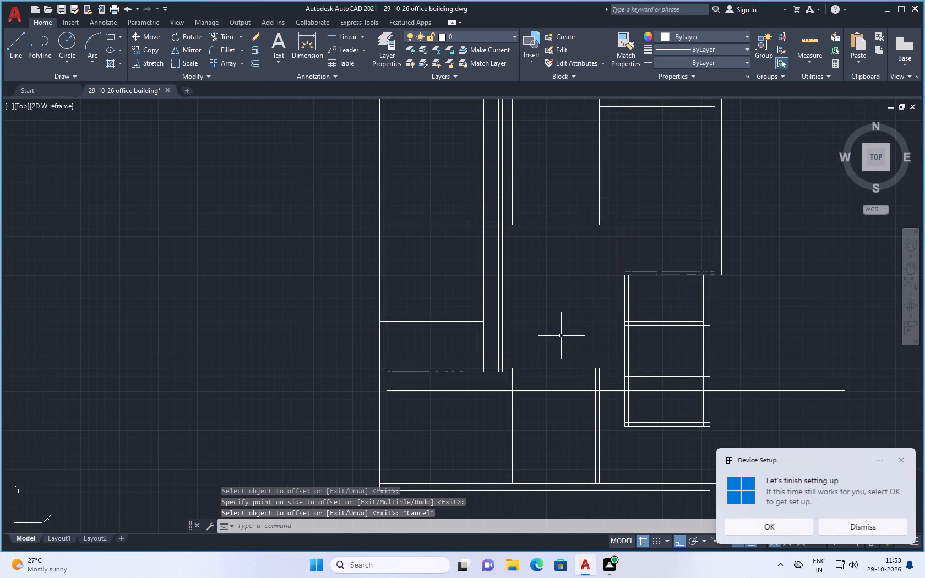
key(t)
key(r)
key(Return)
scroll(510, 358, up, 1)
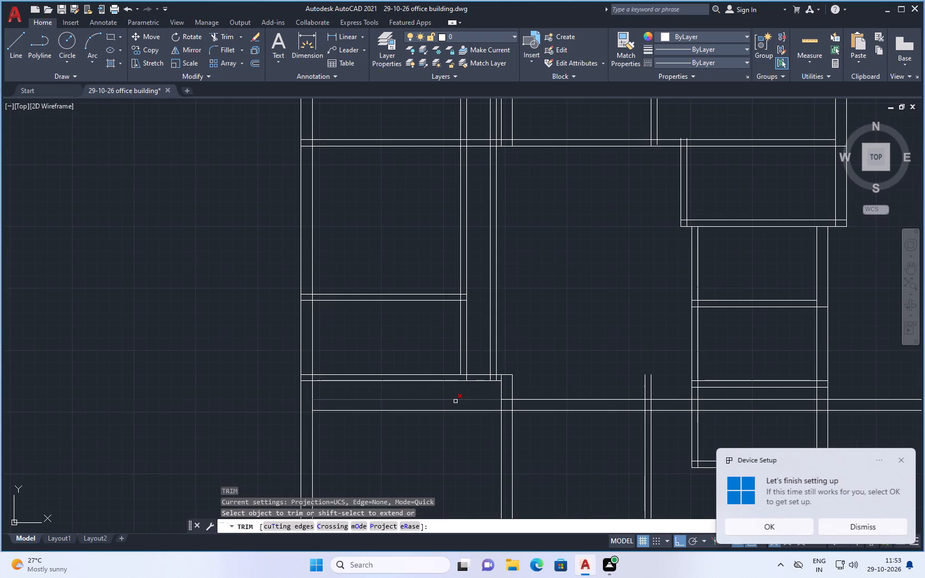
click(456, 401)
click(456, 411)
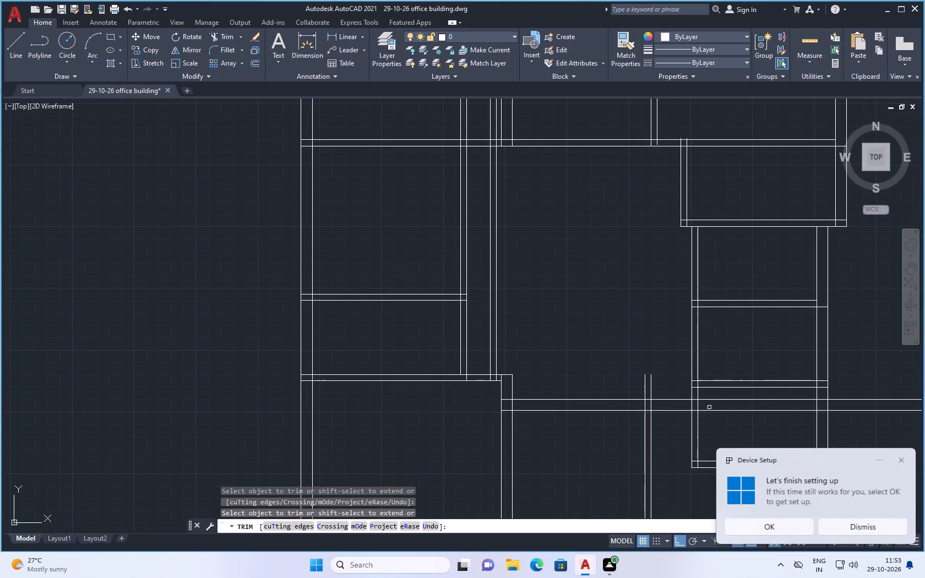
Trim all parts of the 9" horizontal wall's lines beyond the 5" wall, including the pieces across the right-hand rooms and inside their walls.
click(670, 400)
click(670, 411)
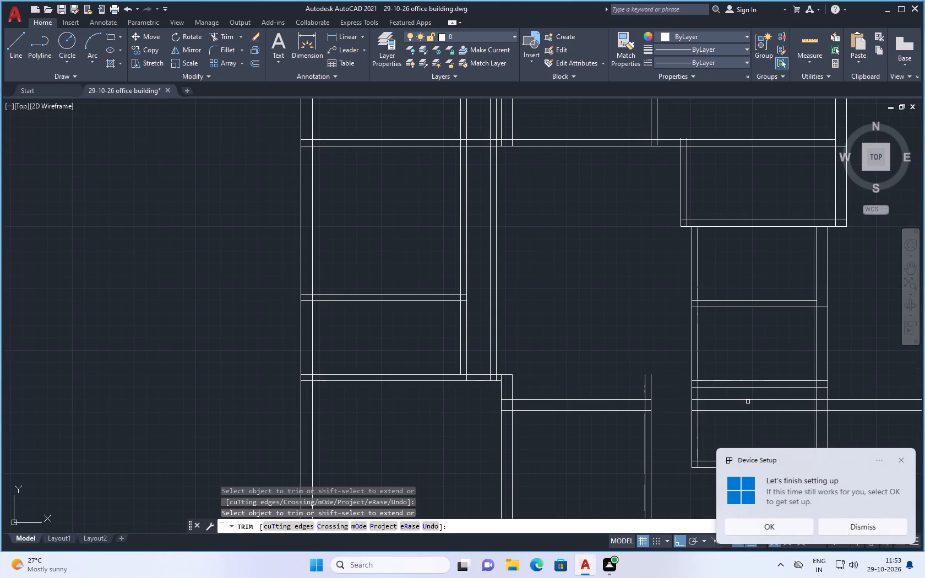
click(748, 400)
click(748, 412)
scroll(603, 390, down, 1)
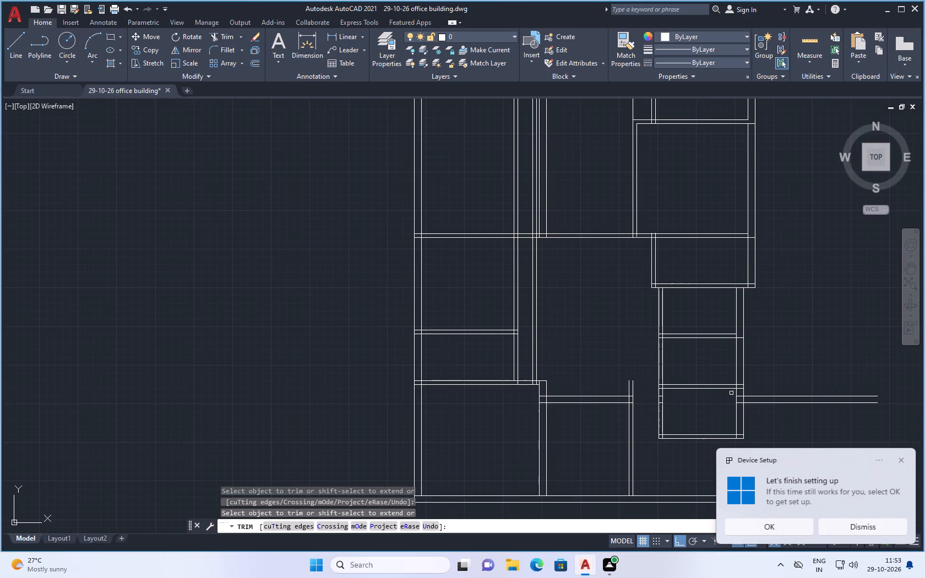
drag(777, 395, 781, 416)
drag(781, 406, 781, 377)
scroll(743, 395, up, 1)
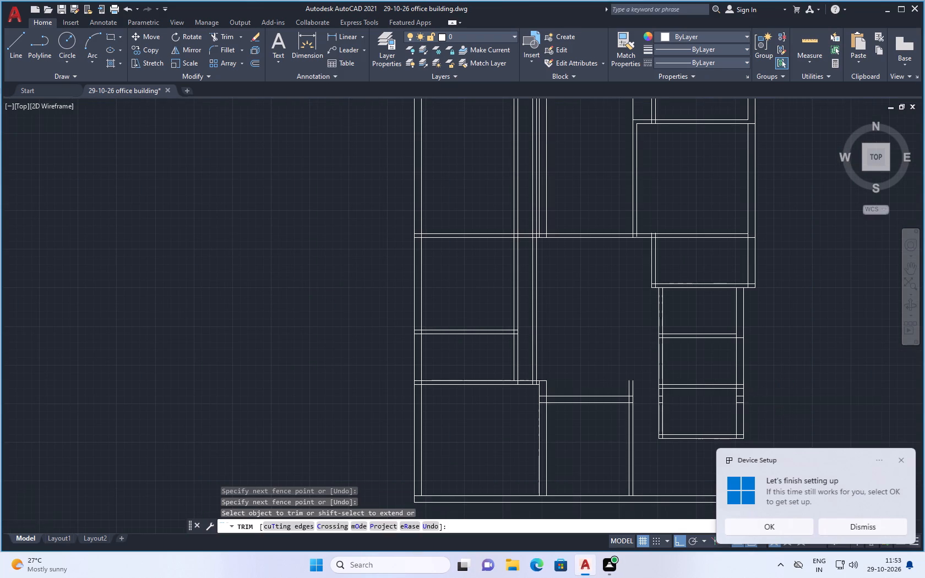
scroll(743, 395, up, 1)
drag(731, 397, 731, 422)
click(731, 413)
click(731, 419)
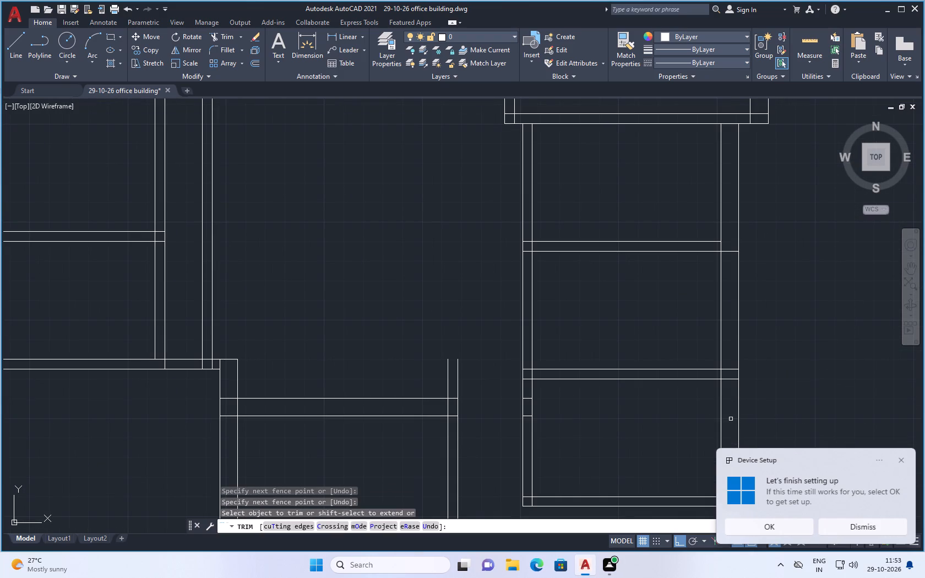
scroll(731, 407, down, 2)
scroll(627, 401, up, 2)
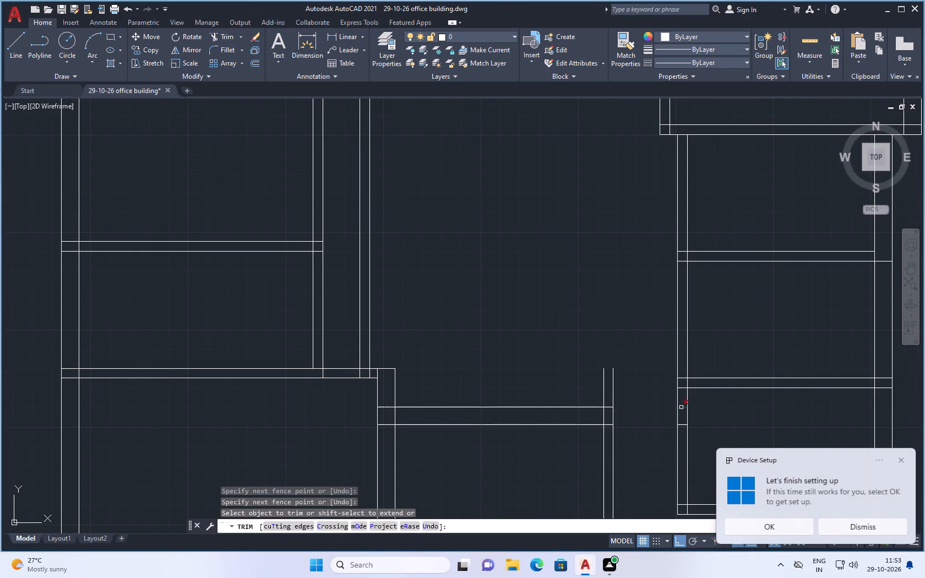
click(681, 407)
click(683, 426)
Trim the ends of both 5" wall lines that project above the second bottom room's top wall.
click(614, 383)
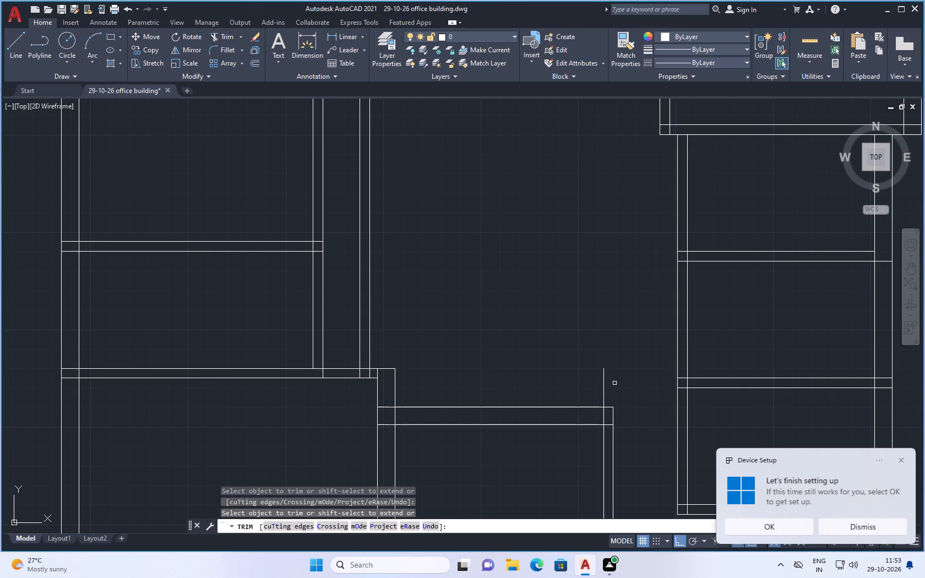
double_click(603, 390)
Trim the four closely spaced vertical wall lines in the middle of the plan between the top outer wall and the long horizontal wall.
scroll(602, 352, down, 2)
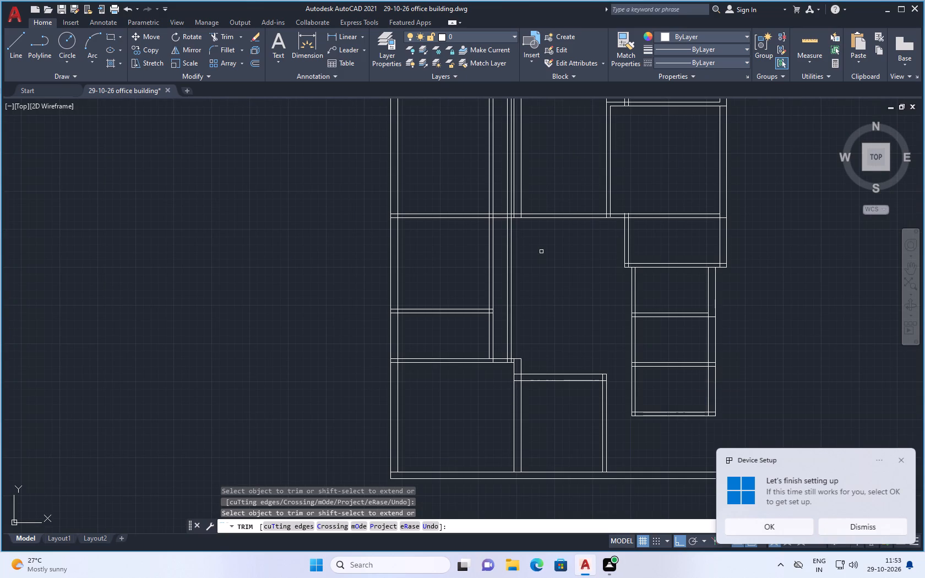
scroll(508, 223, down, 1)
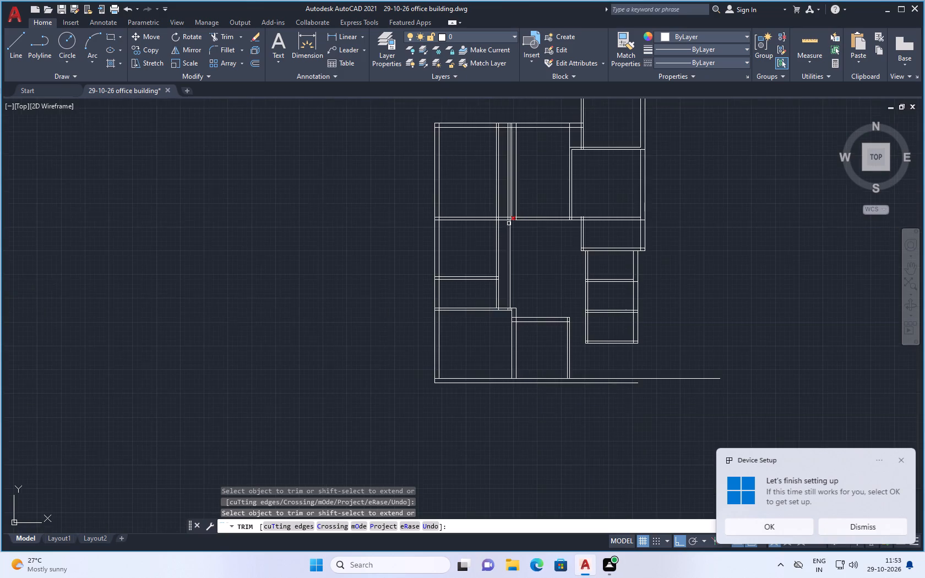
scroll(516, 186, up, 1)
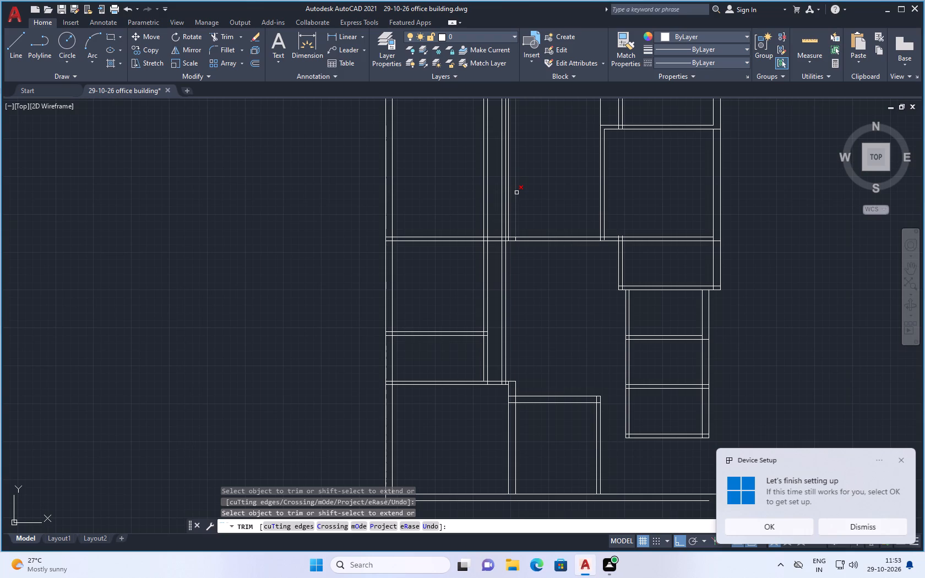
scroll(519, 174, down, 2)
scroll(515, 140, up, 1)
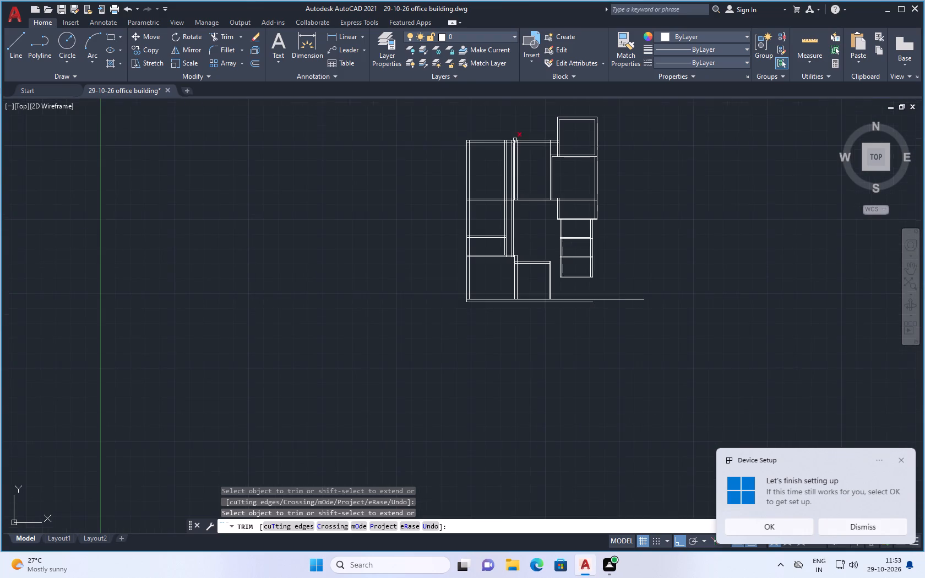
scroll(515, 138, up, 1)
click(519, 166)
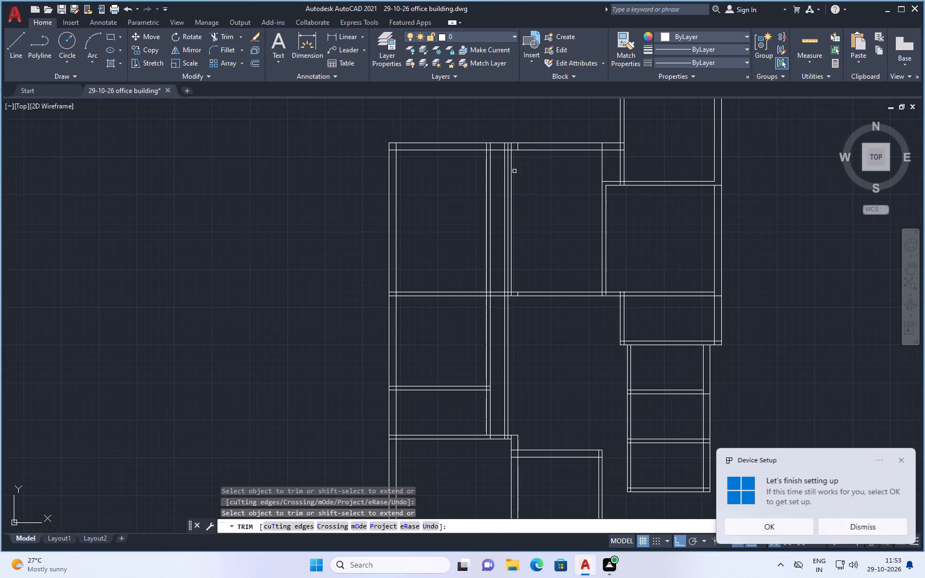
click(514, 171)
click(512, 176)
click(509, 183)
click(510, 182)
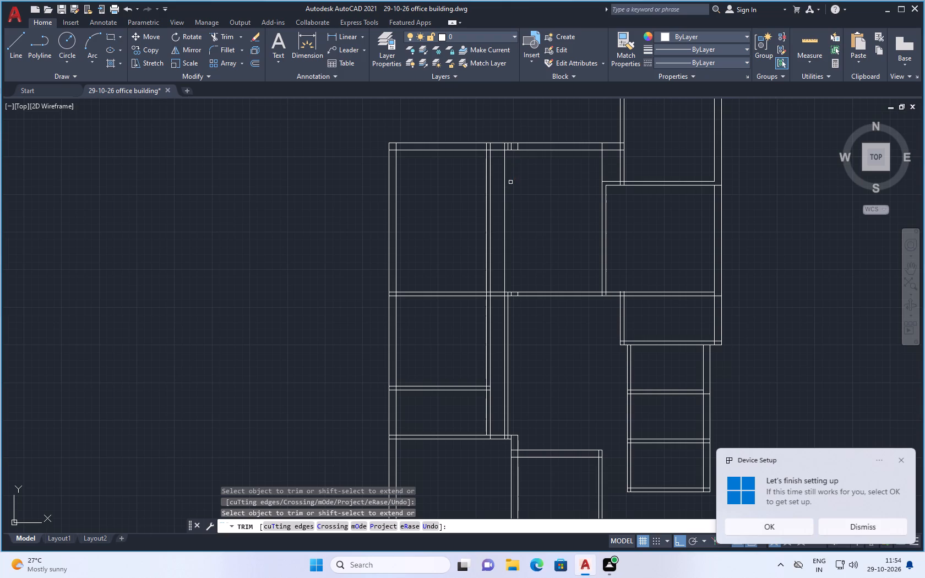
click(505, 194)
Trim the four short vertical line pieces left inside the top outer wall, just right of the middle 5" wall.
scroll(512, 150, up, 2)
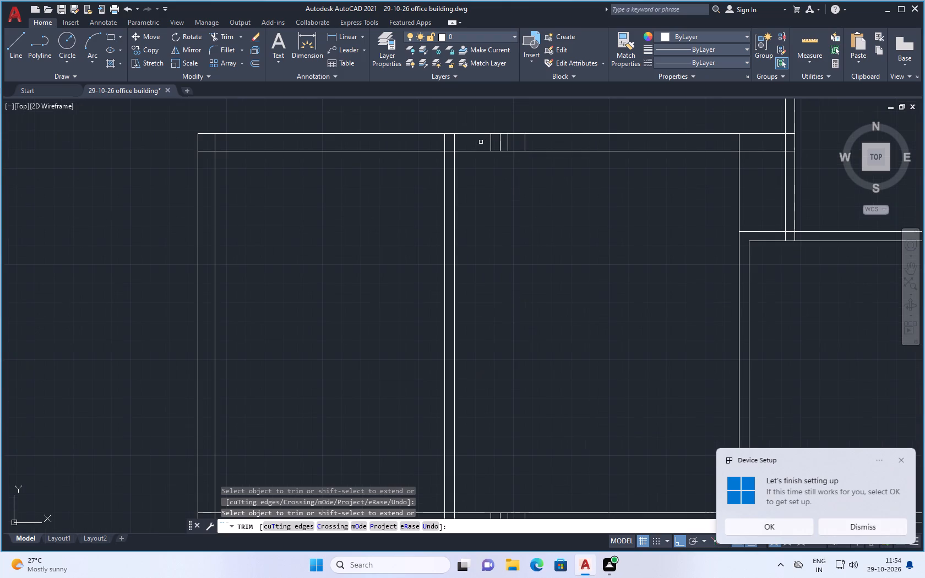
click(491, 140)
click(499, 140)
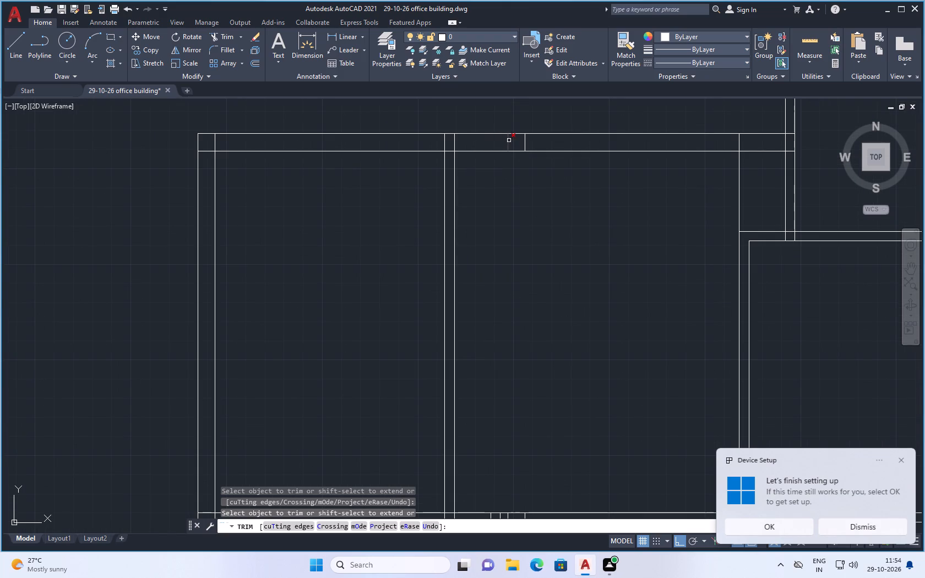
click(509, 140)
click(526, 140)
scroll(530, 156, down, 3)
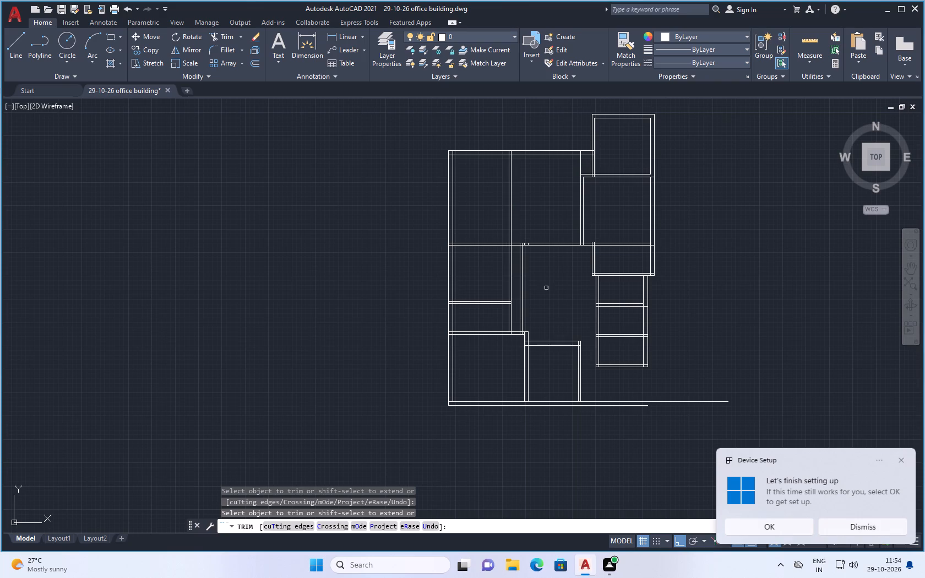
Trim the four short vertical line pieces left inside the long horizontal wall, right of the middle 5" wall.
scroll(515, 248, up, 3)
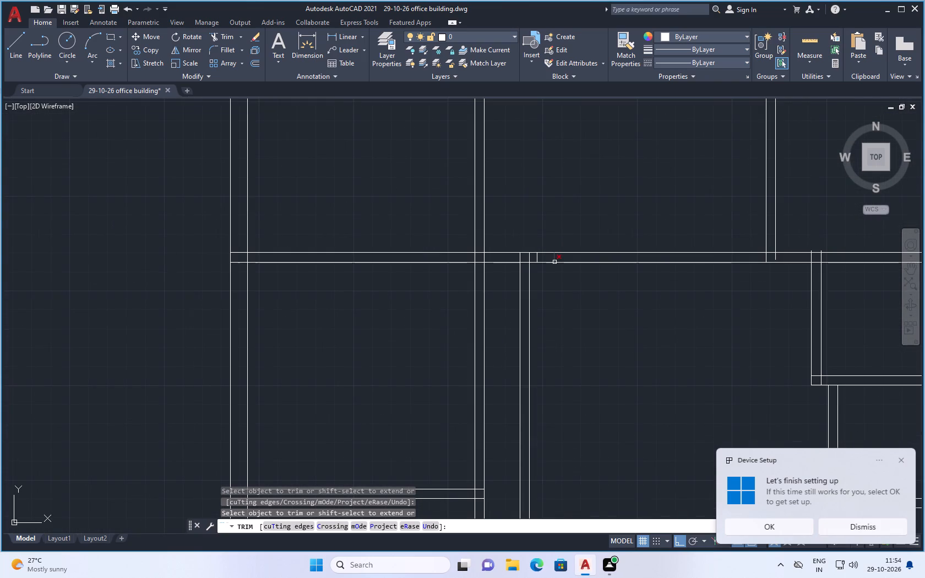
click(554, 259)
click(538, 258)
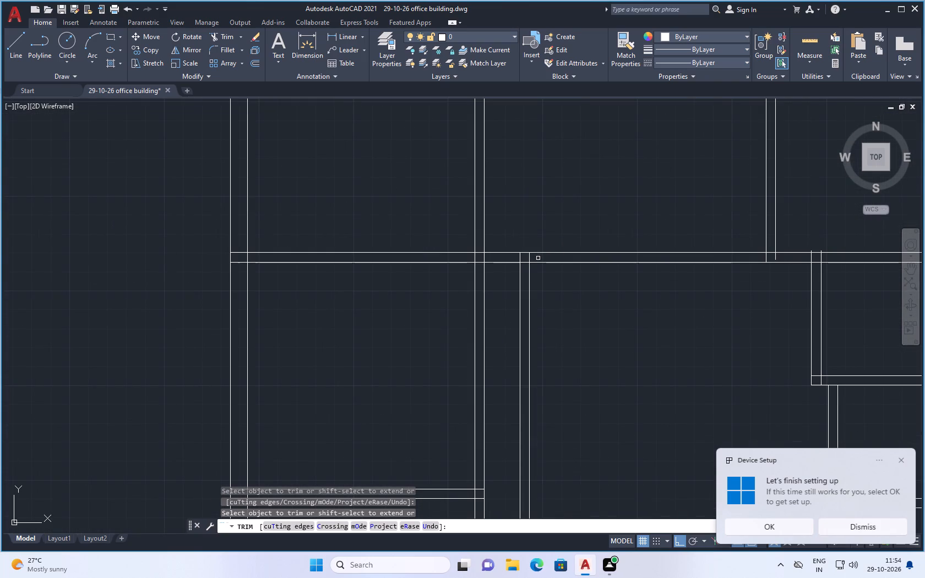
click(530, 257)
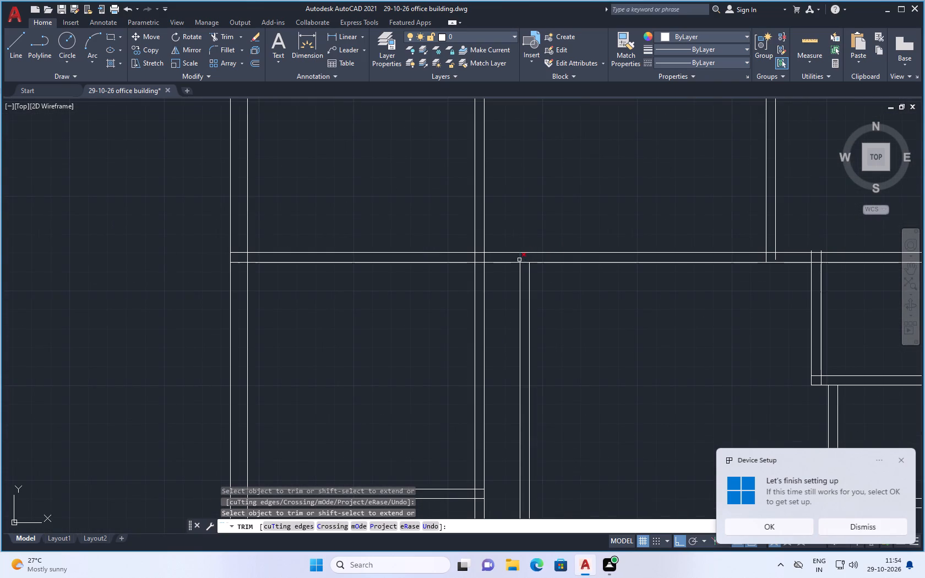
click(519, 260)
Trim away both lines of the extra vertical wall below the long horizontal wall, beside the middle 5" wall.
click(528, 282)
click(519, 292)
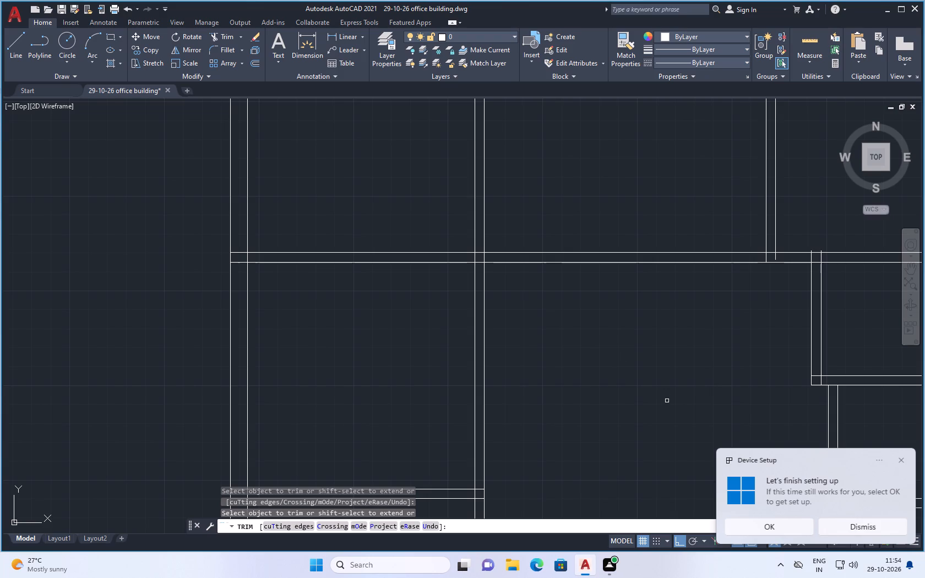
scroll(660, 428, down, 2)
scroll(591, 403, down, 2)
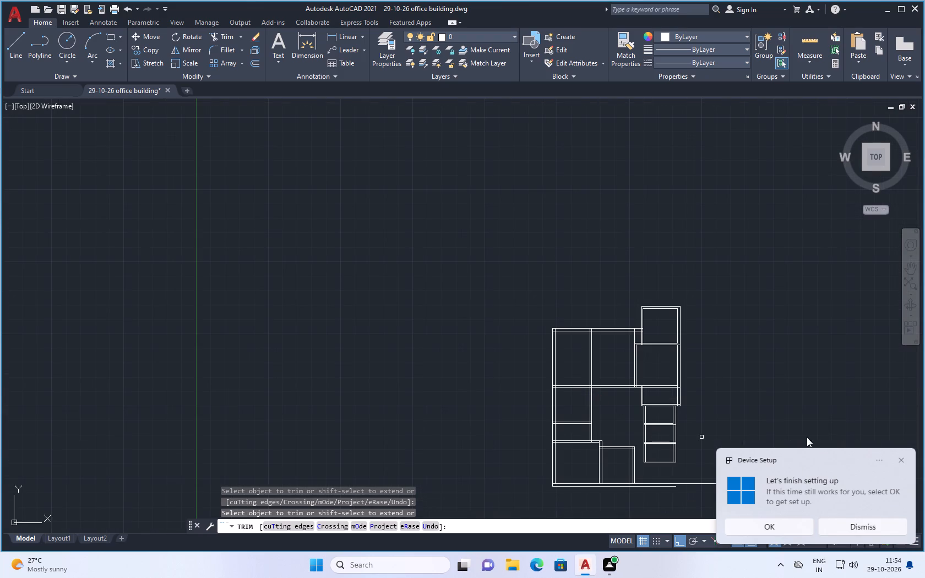
key(Escape)
Offset the outer line of the second bottom room's right wall 15'9" to the right.
scroll(669, 429, down, 1)
scroll(680, 454, up, 2)
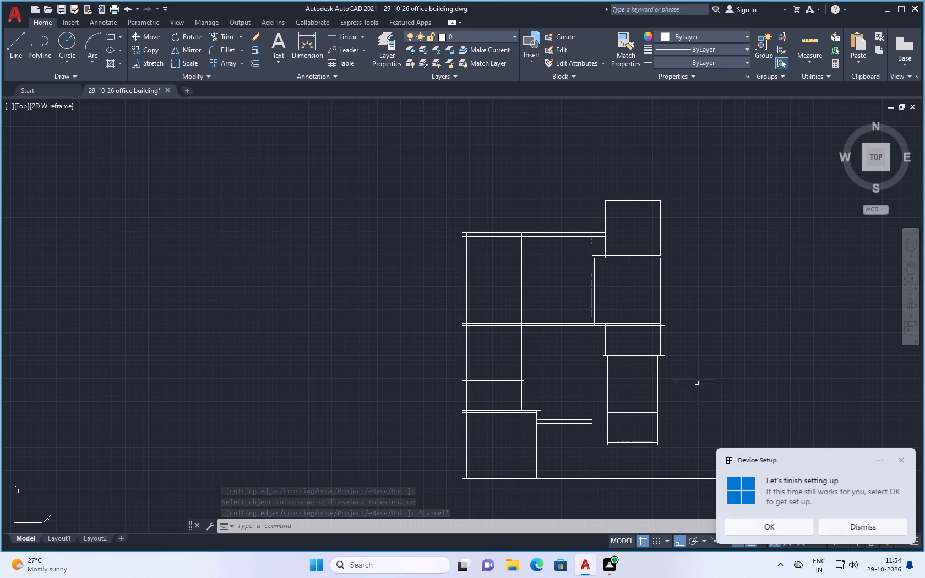
scroll(665, 461, up, 1)
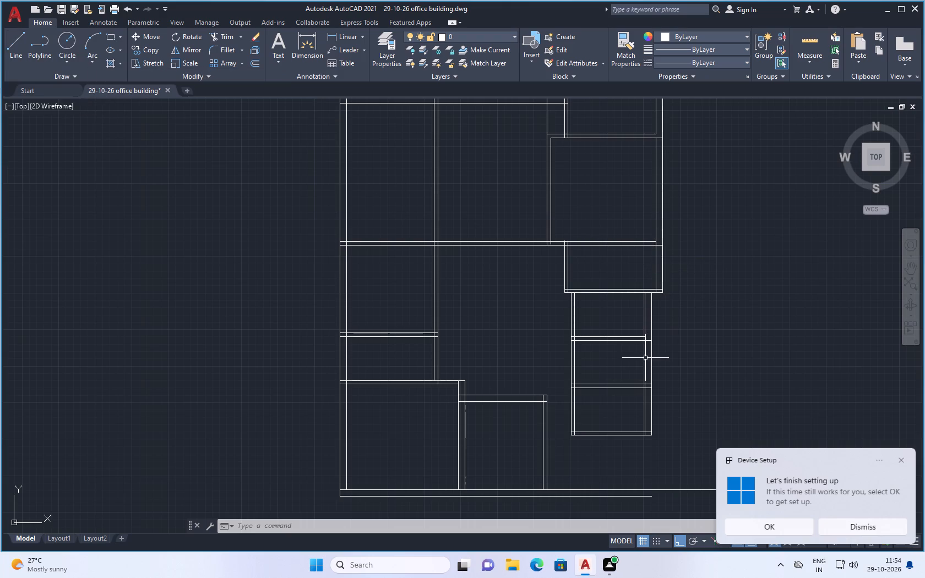
key(o)
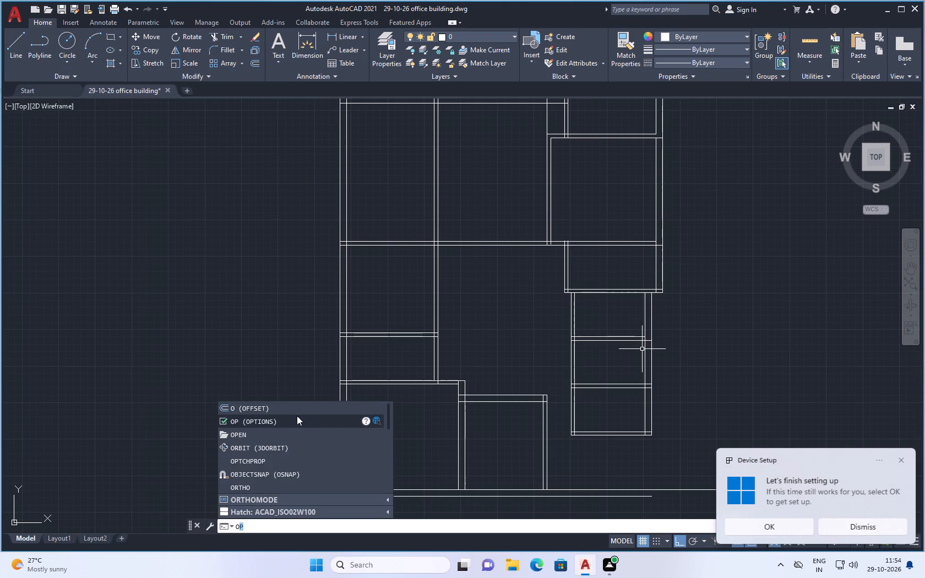
click(297, 410)
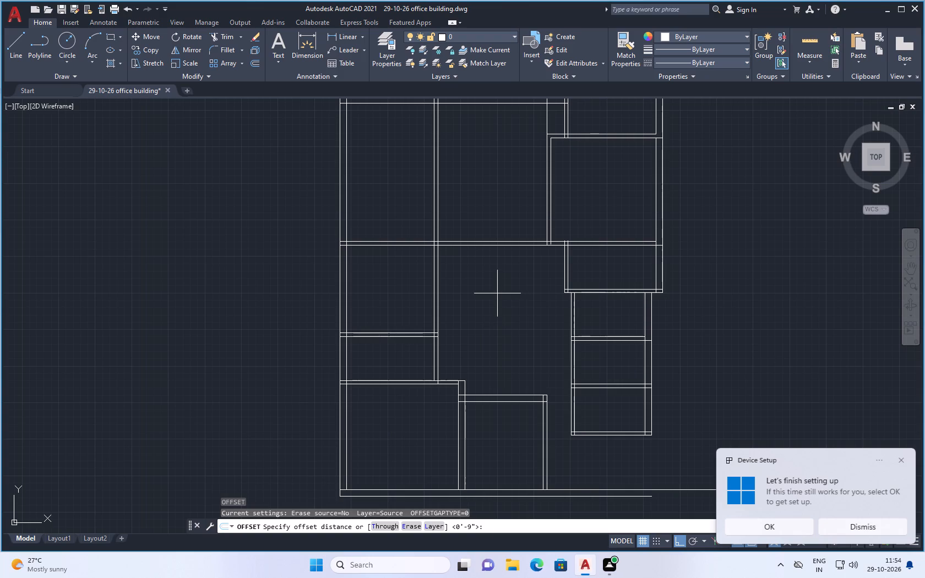
key(1)
key(5)
key(apostrophe)
text(9")
key(Return)
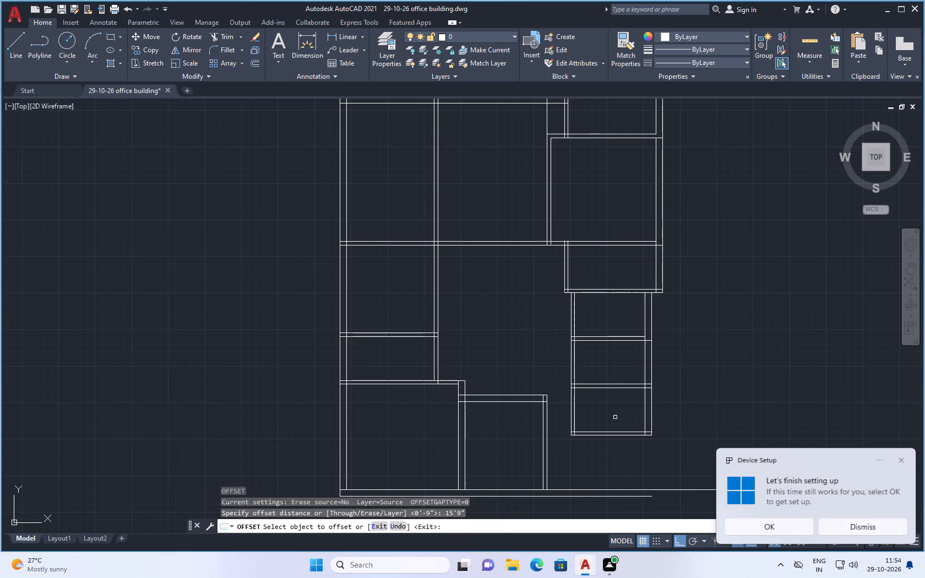
scroll(582, 410, down, 2)
scroll(641, 438, up, 2)
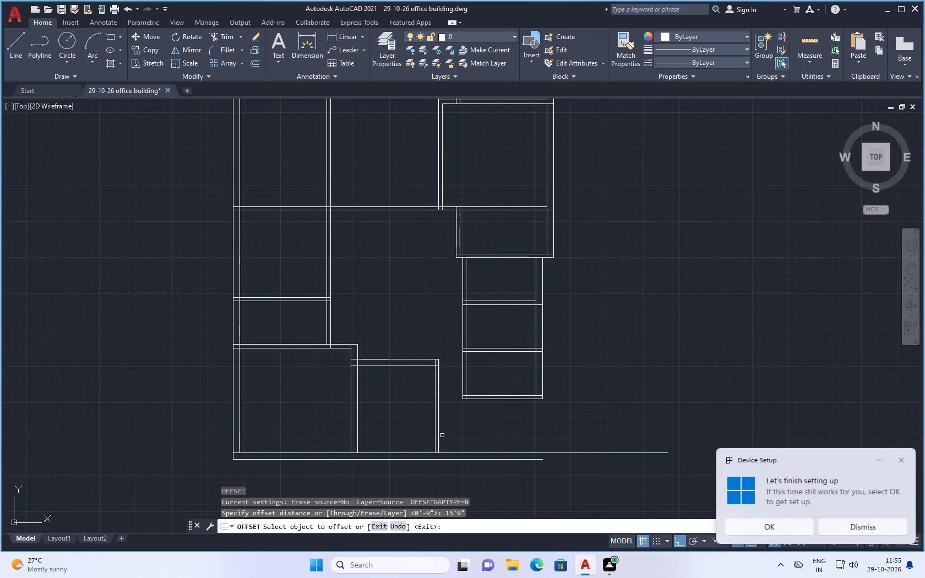
click(442, 435)
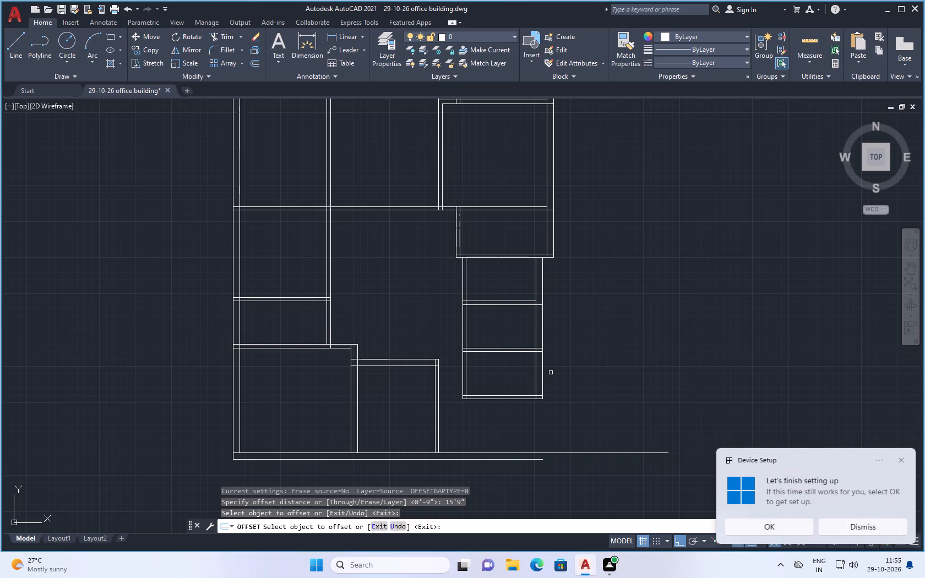
drag(438, 430, 447, 430)
click(557, 418)
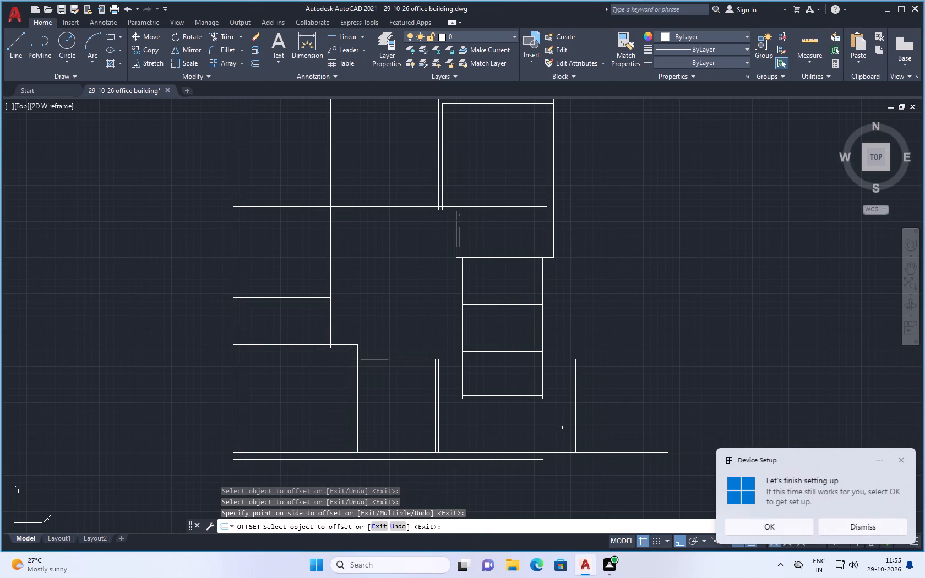
key(Escape)
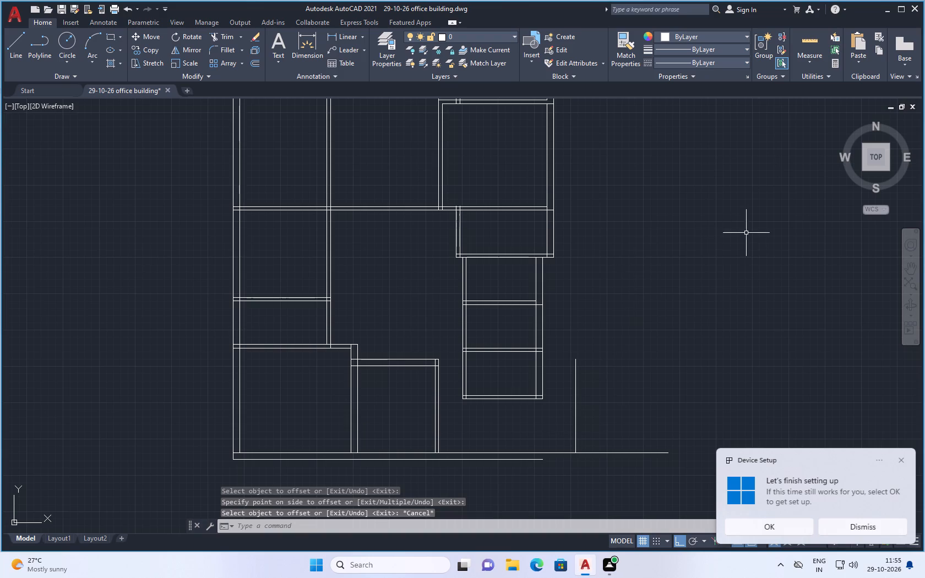
Quick-measure the space between the second bottom room and the new offset line, beneath the stacked right-hand rooms.
click(809, 45)
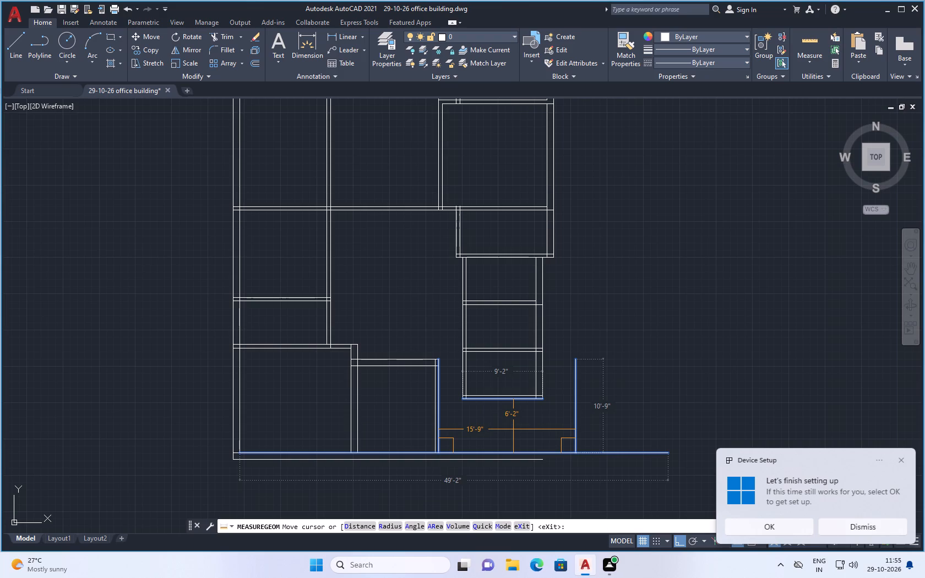
key(Escape)
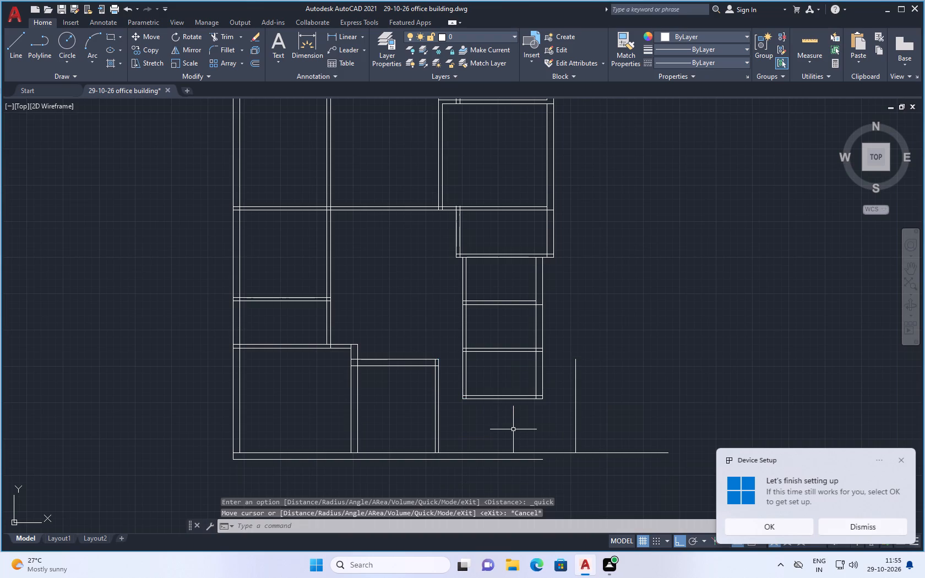
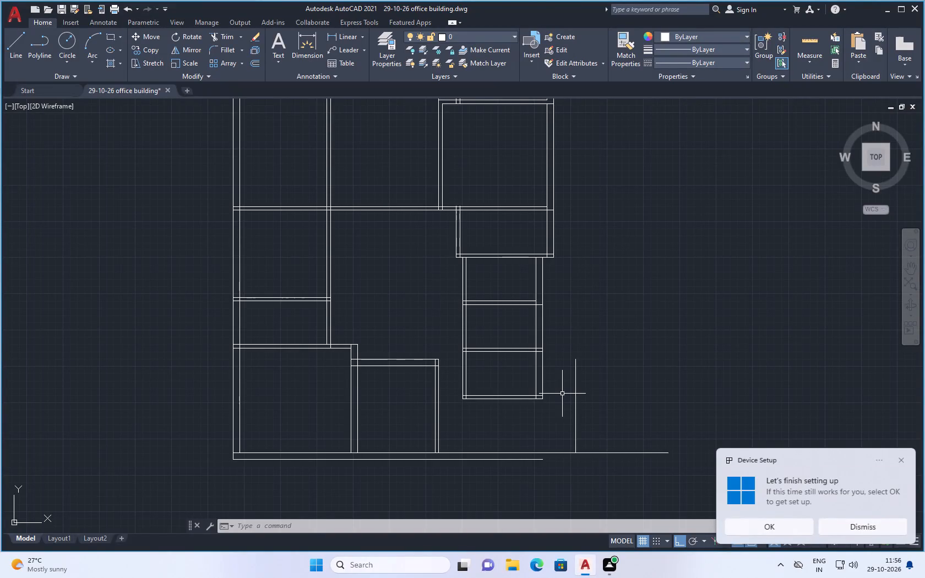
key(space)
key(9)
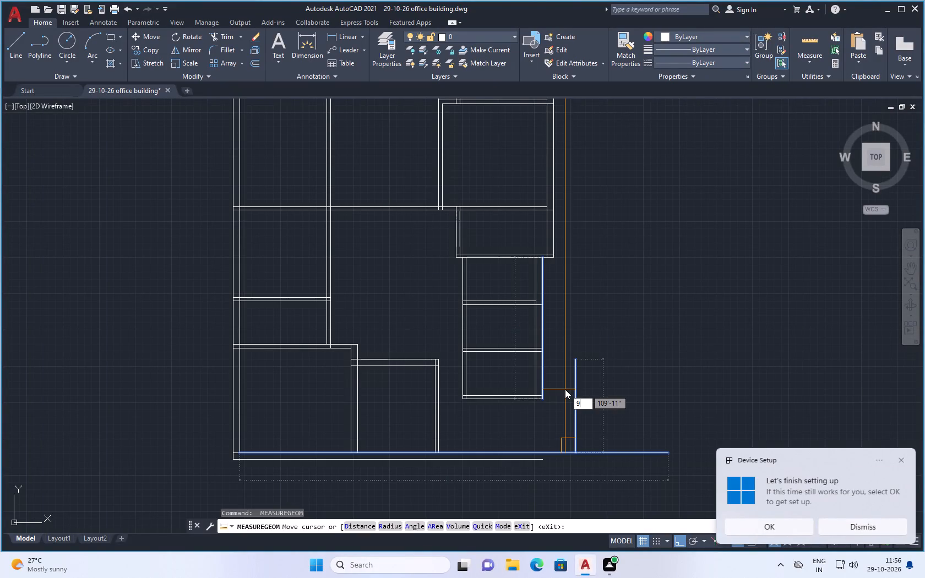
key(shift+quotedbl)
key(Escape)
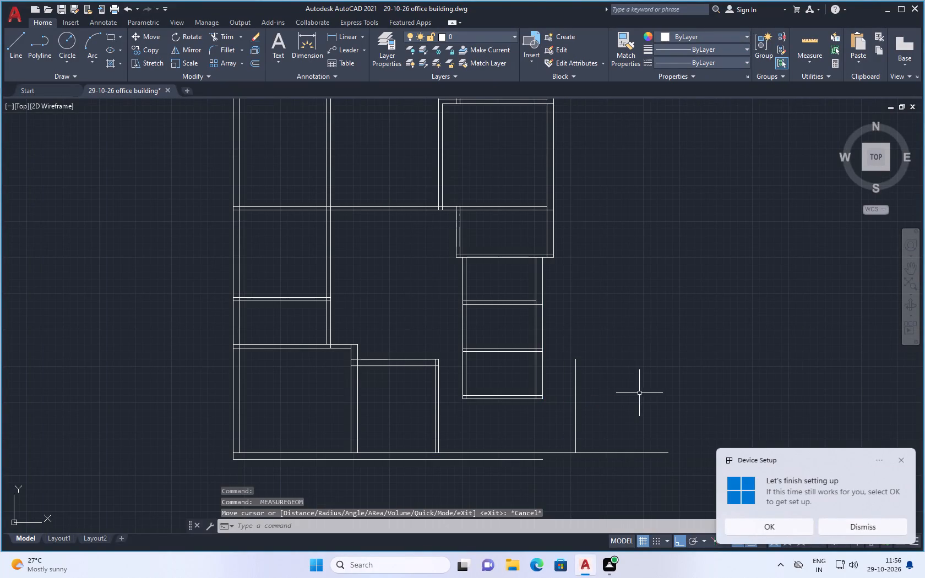
Quick-measure the space beneath the stacked right-hand rooms, between the second bottom room and the offset line.
click(811, 50)
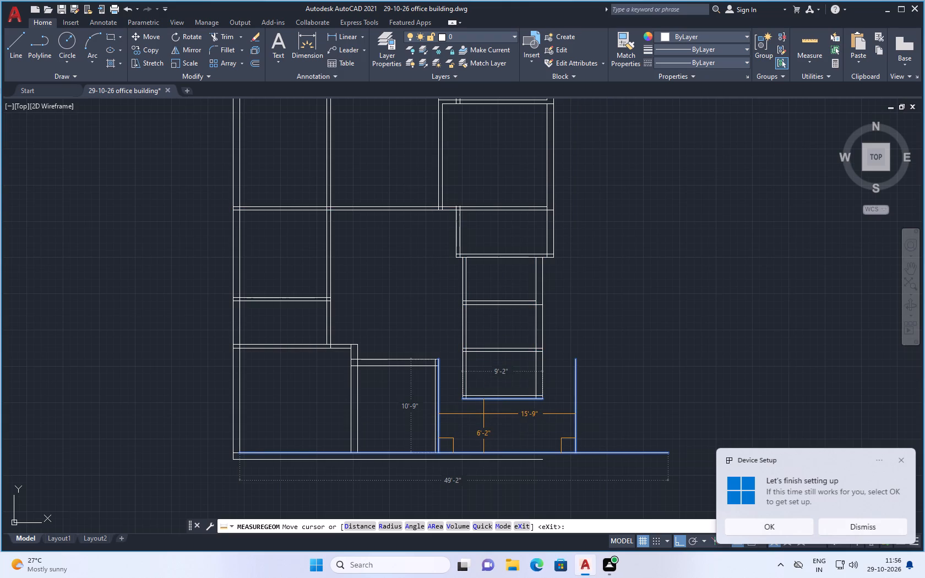
key(Escape)
Offset the free-standing vertical line east of the stacked rooms 9" to the right to form a wall.
key(o)
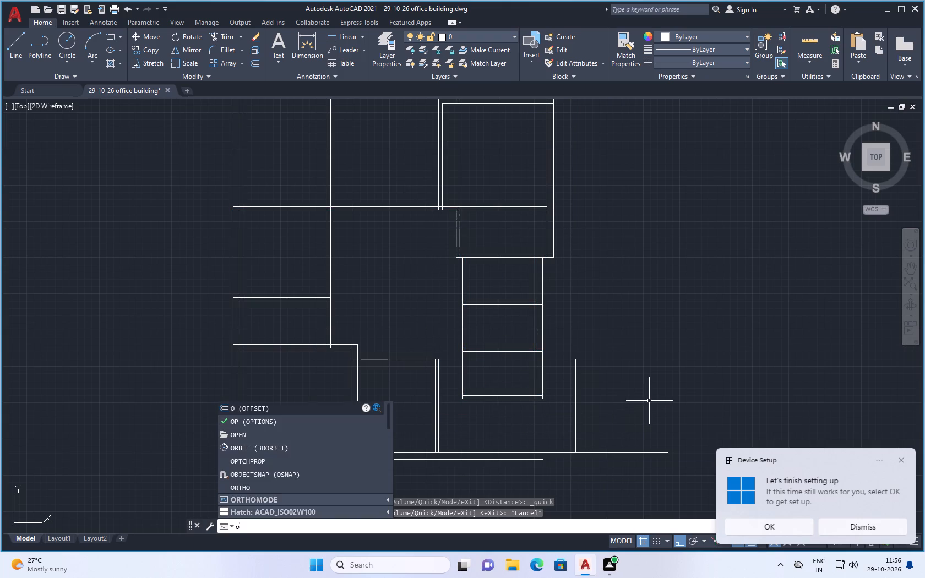
key(f)
key(f)
key(Return)
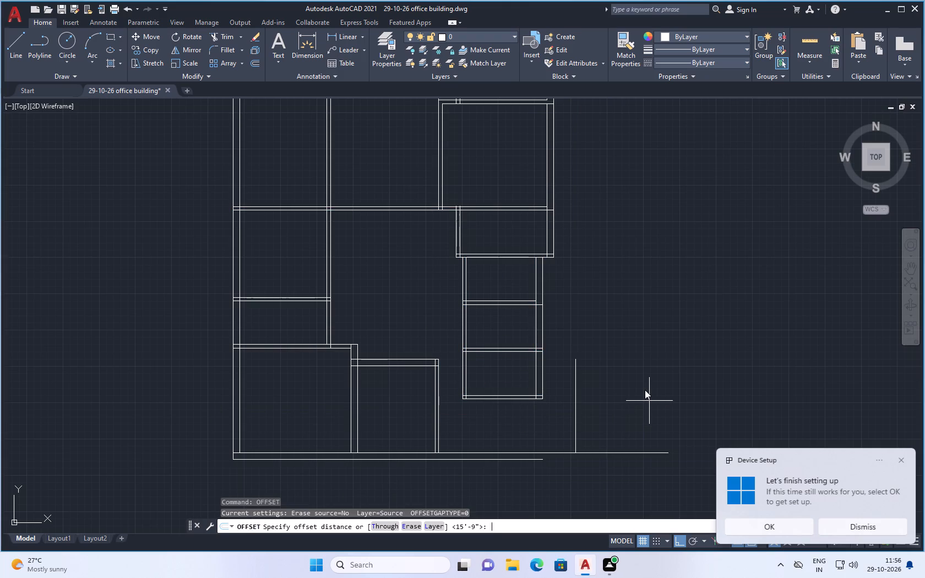
text(9")
key(Return)
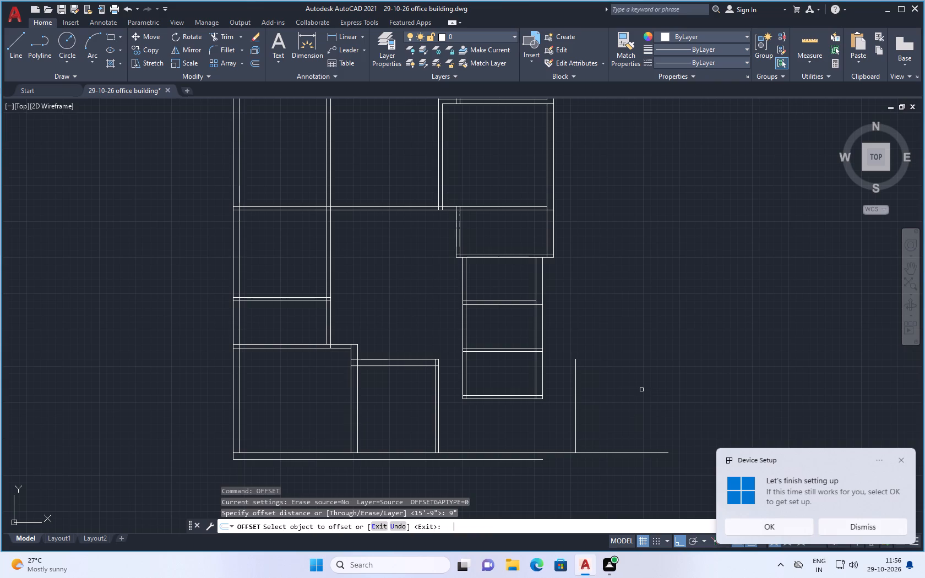
click(575, 399)
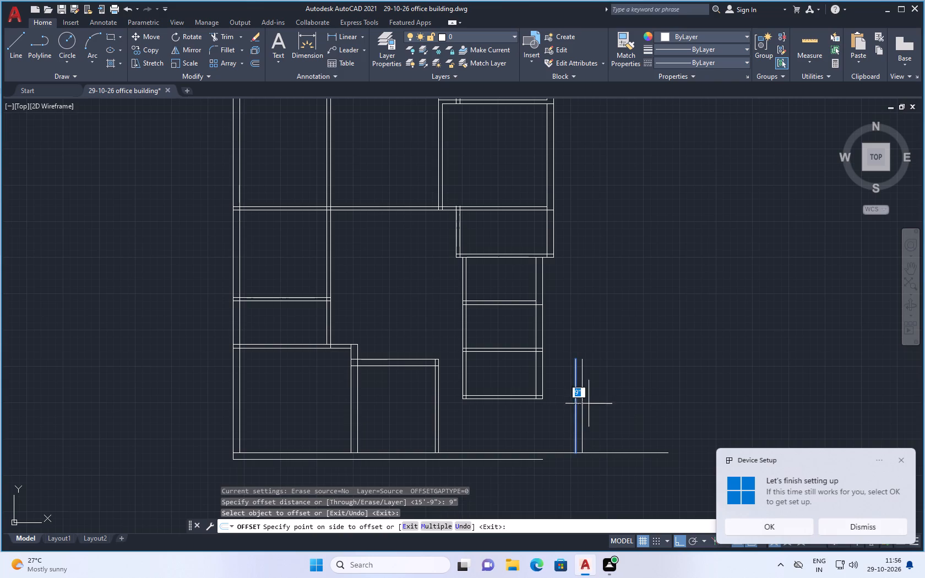
click(601, 402)
key(Escape)
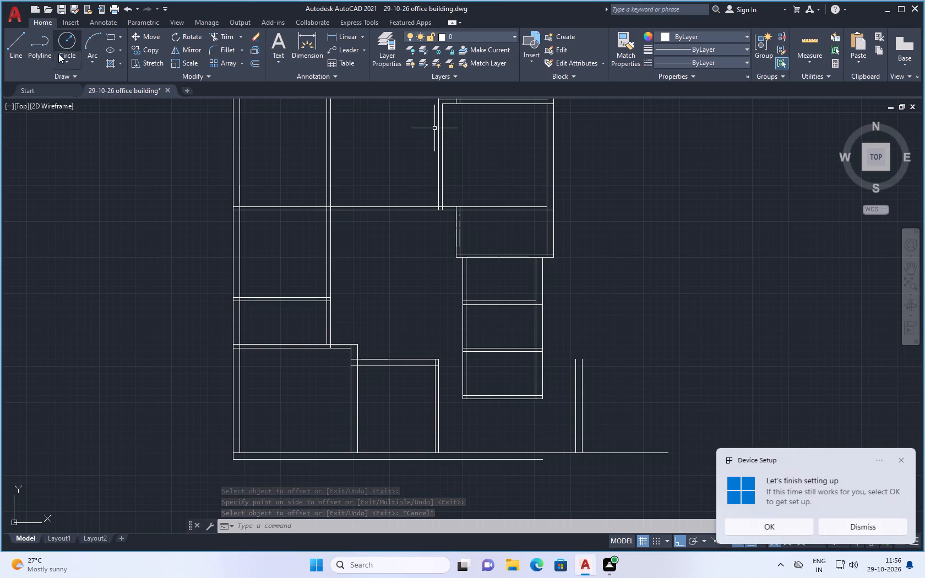
Draw a horizontal line continuing the bottom wall's outer line rightward to about where the inner line ends.
click(15, 43)
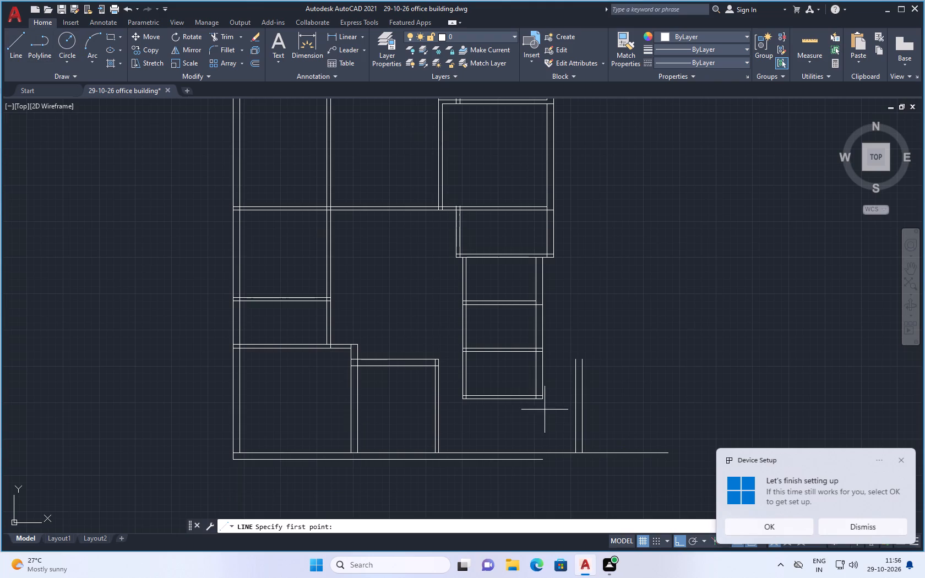
click(540, 460)
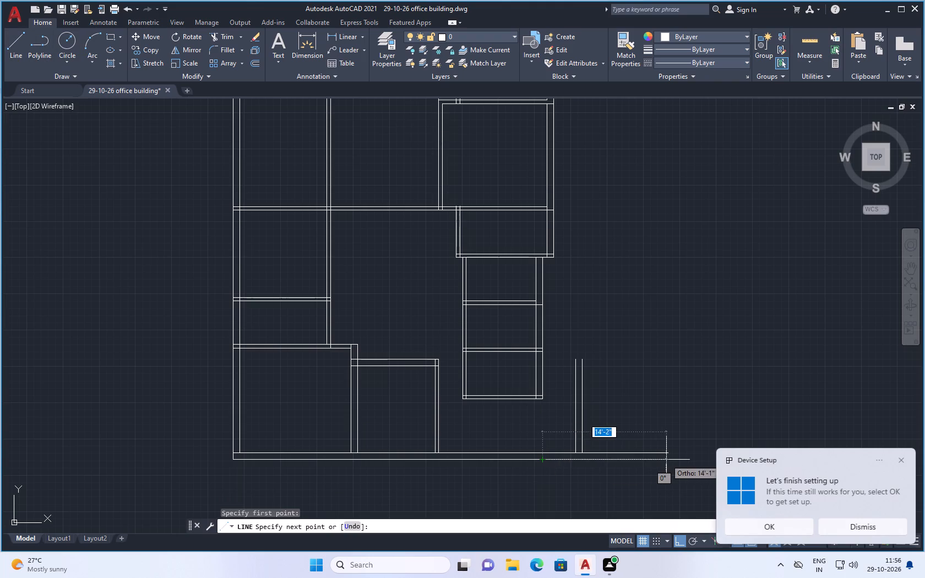
click(671, 460)
key(Escape)
Extend the outer line of the new 9" vertical wall down to the bottom wall's outer line.
text(ex)
key(Return)
click(584, 434)
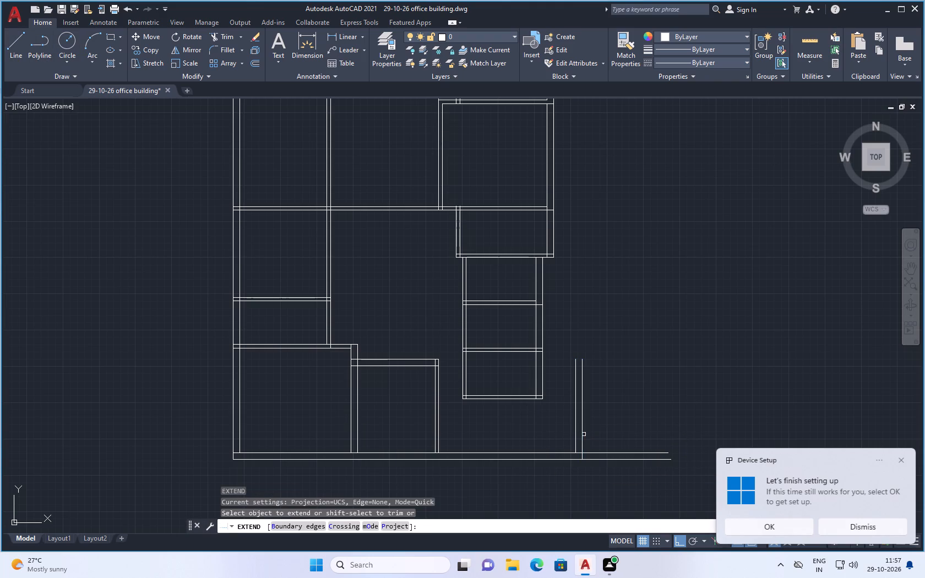
key(Escape)
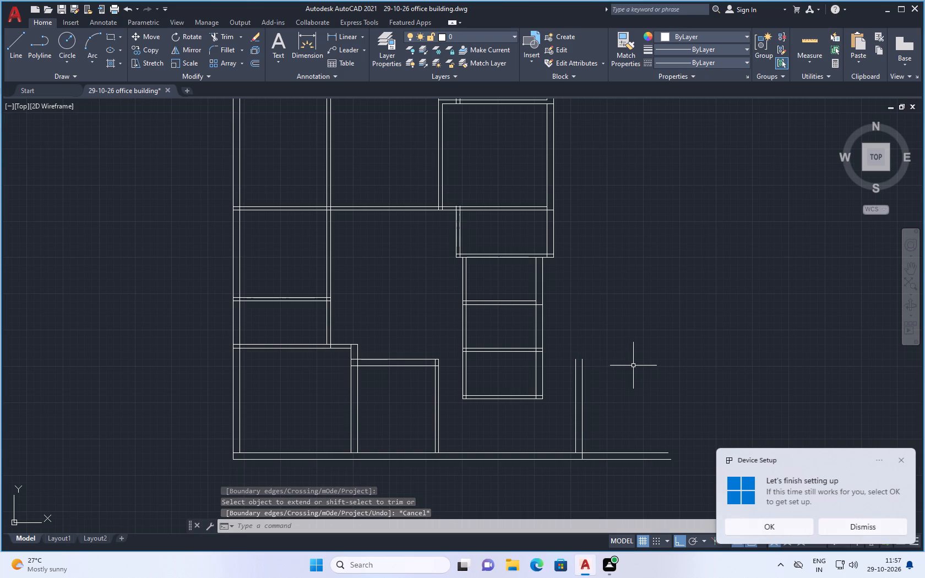
key(space)
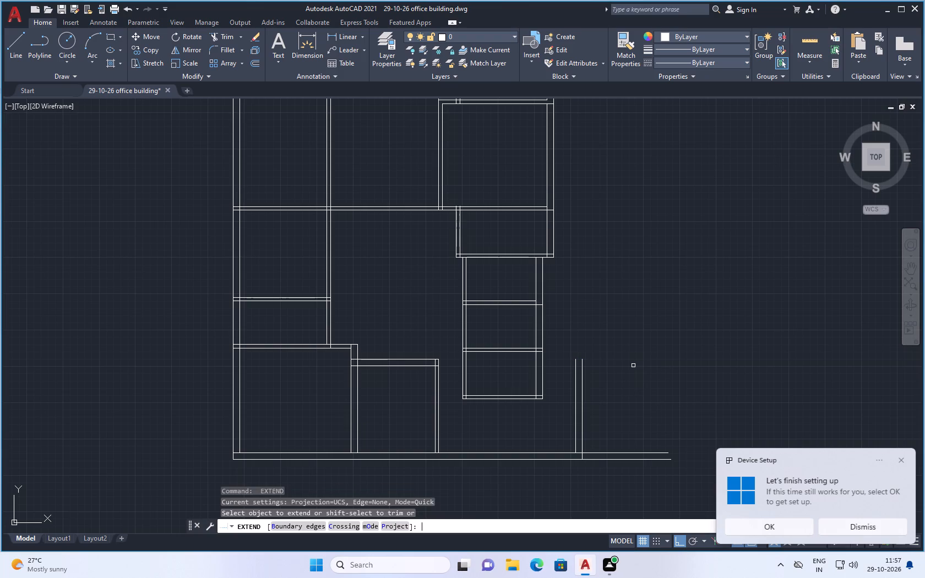
key(Escape)
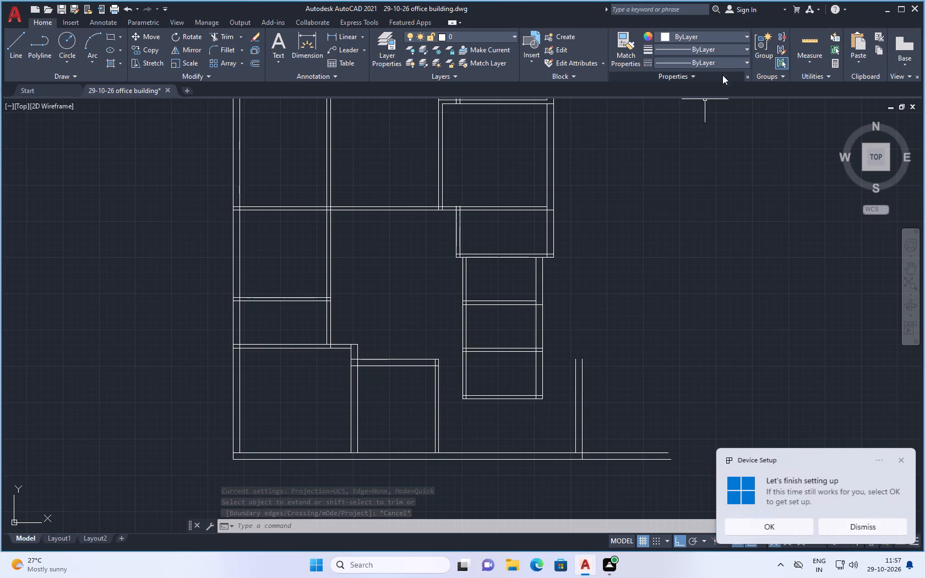
Quick-measure the rooms across the plan, including the stacked rooms, upper-left rooms and the room below the top-right one.
click(807, 42)
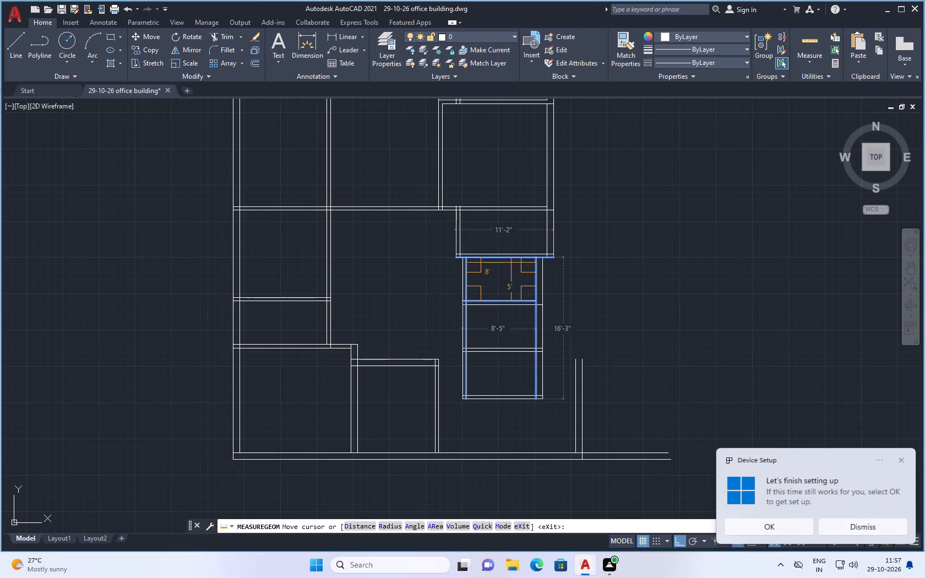
scroll(516, 243, down, 2)
scroll(512, 199, up, 1)
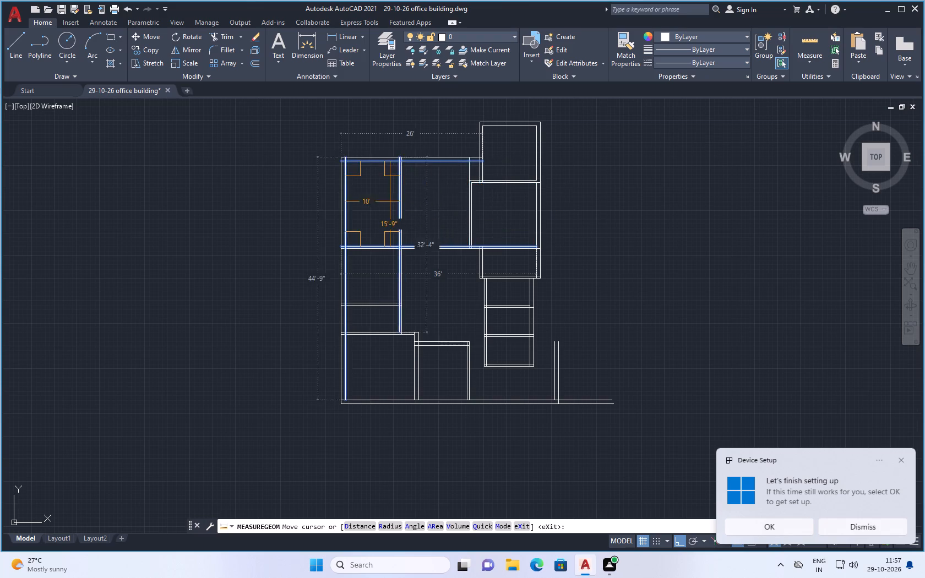
scroll(387, 203, up, 1)
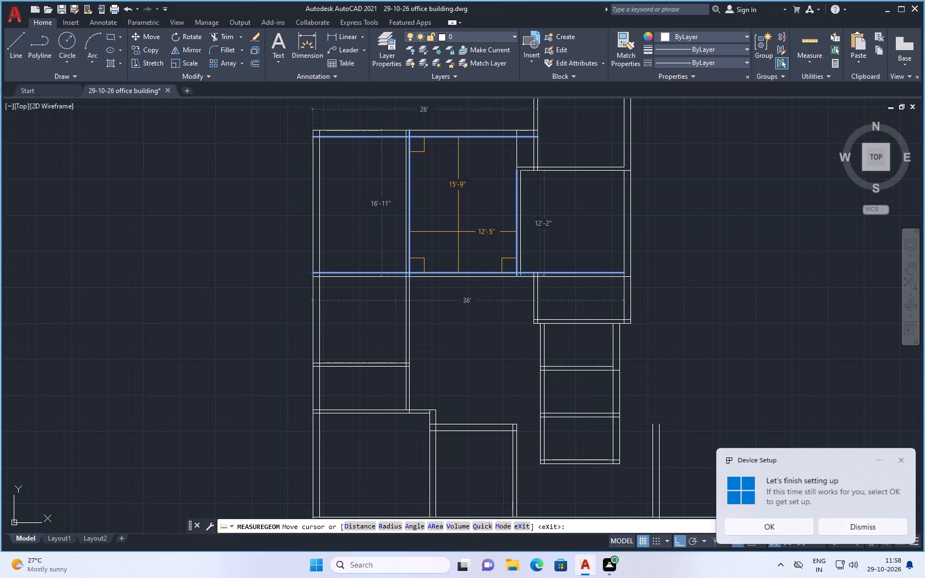
scroll(454, 232, up, 1)
scroll(454, 232, down, 1)
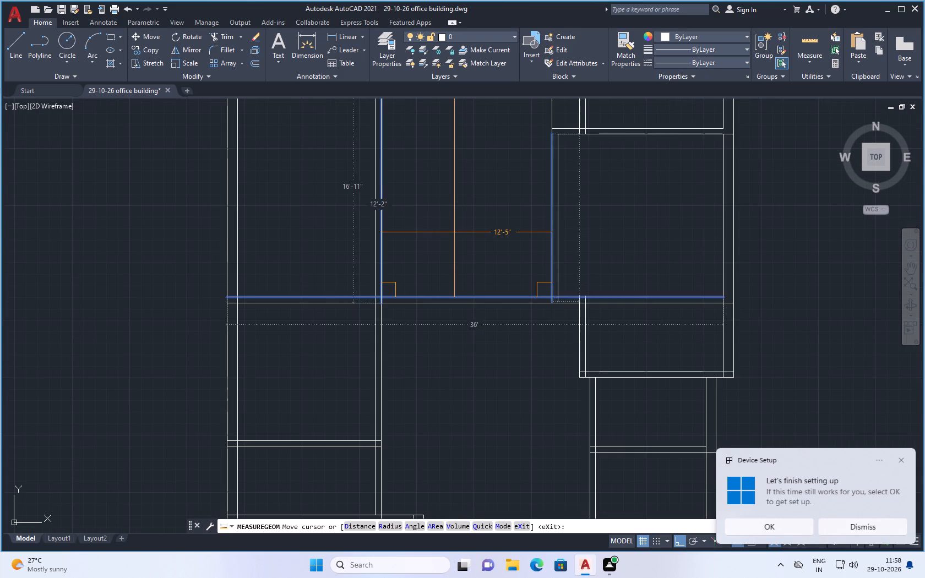
scroll(454, 232, down, 1)
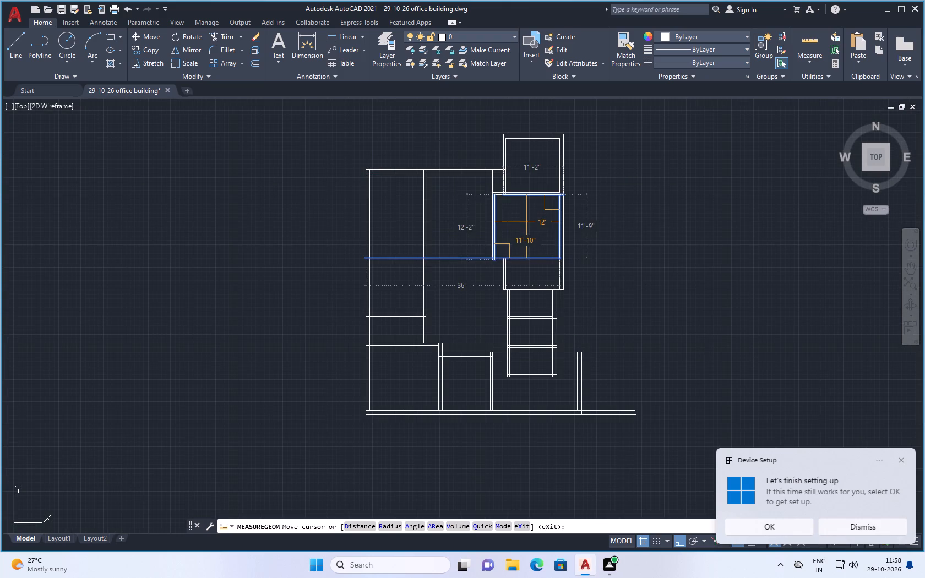
scroll(526, 223, up, 1)
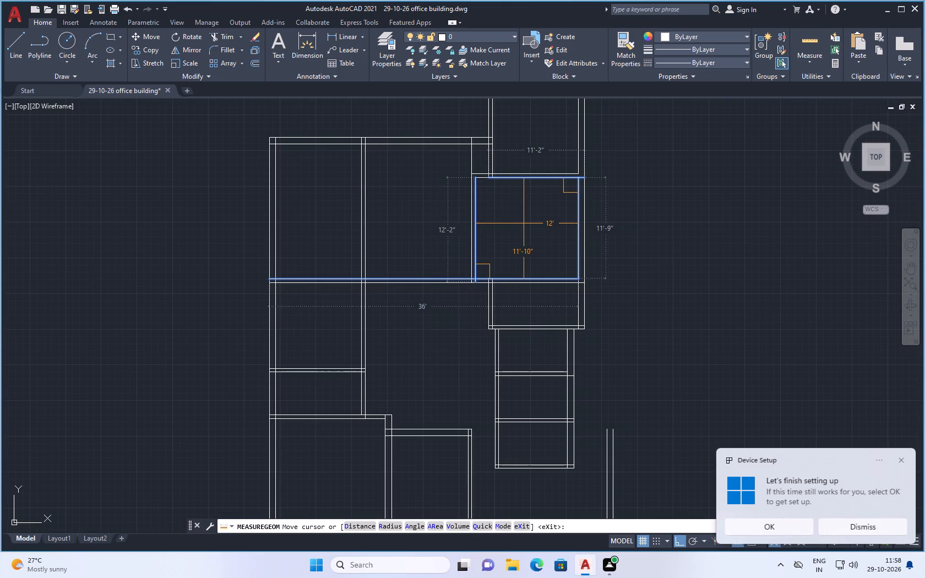
scroll(523, 224, down, 1)
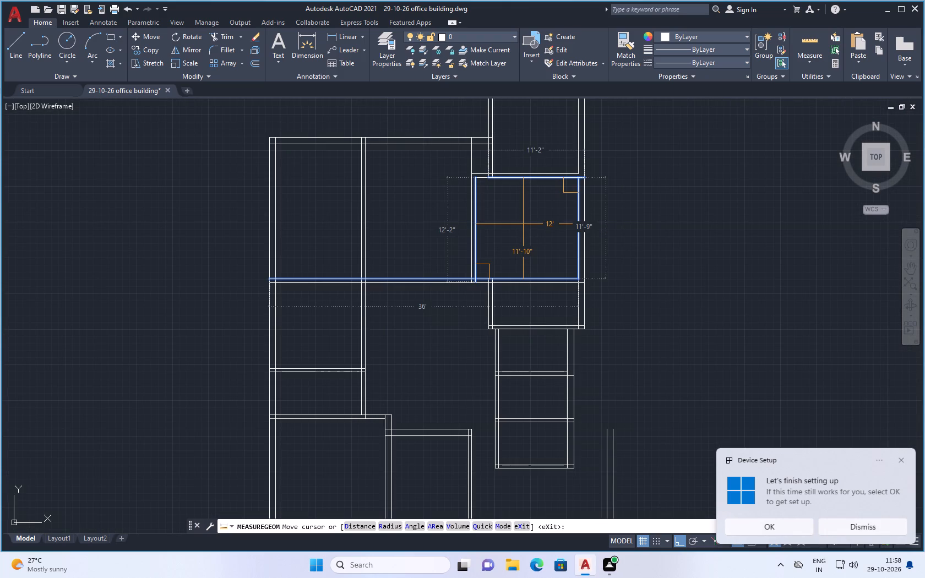
key(Escape)
Trim away the wall below the top-right room and the left wall of the room beneath it.
key(t)
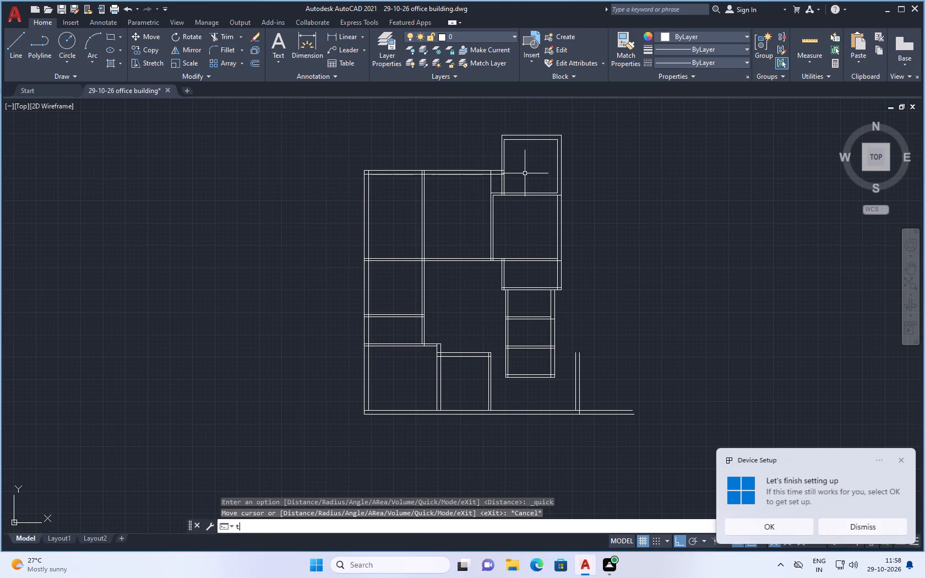
key(r)
key(Return)
scroll(520, 195, up, 1)
drag(552, 178, 524, 204)
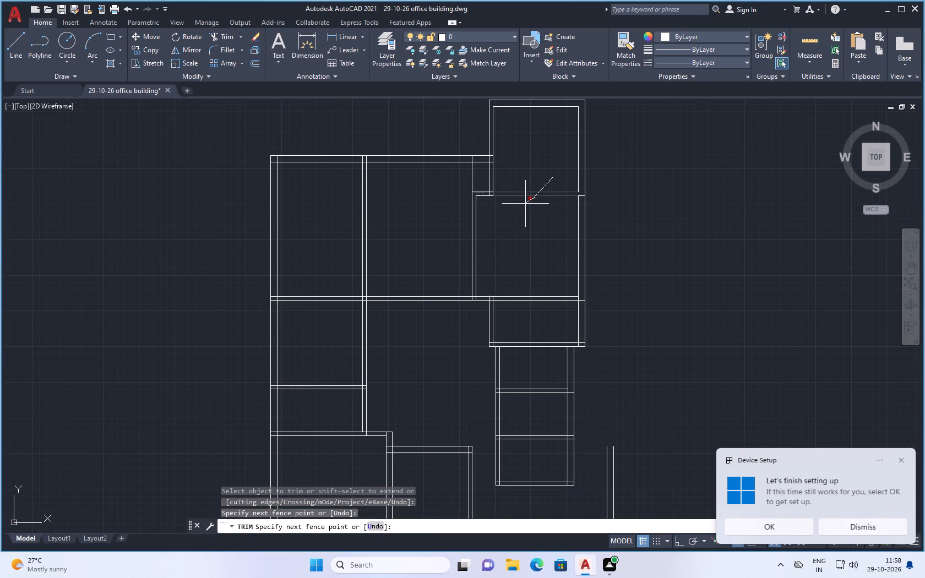
drag(524, 204, 463, 222)
Trim away the leftover short wall pieces between the upper horizontal wall and the removed room's upper-left corner.
drag(464, 187, 497, 184)
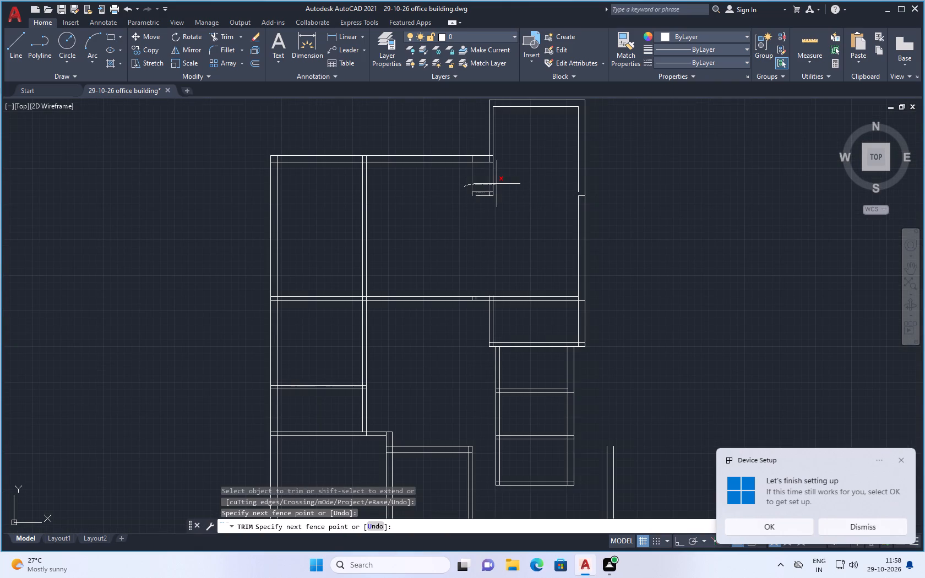
drag(497, 184, 469, 204)
click(491, 193)
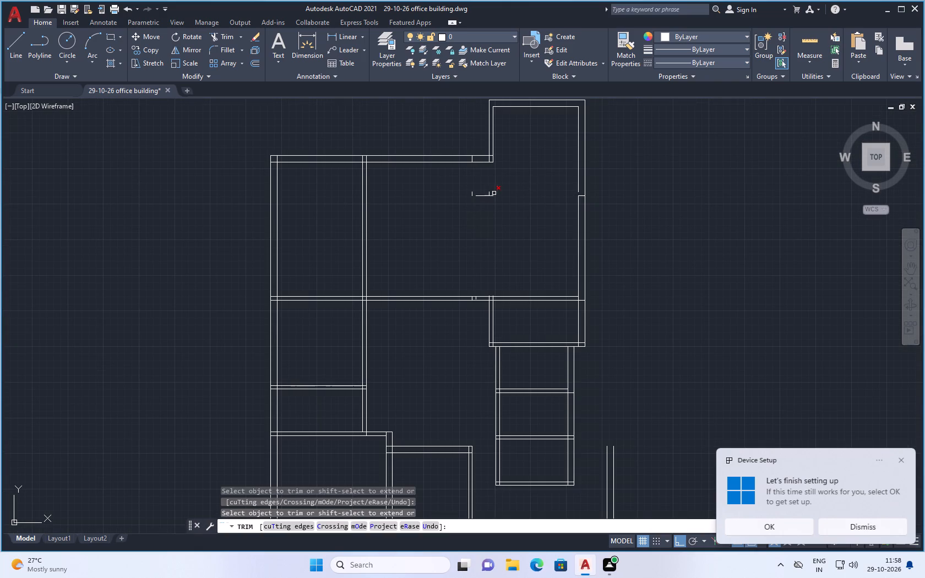
click(494, 195)
click(490, 193)
click(494, 193)
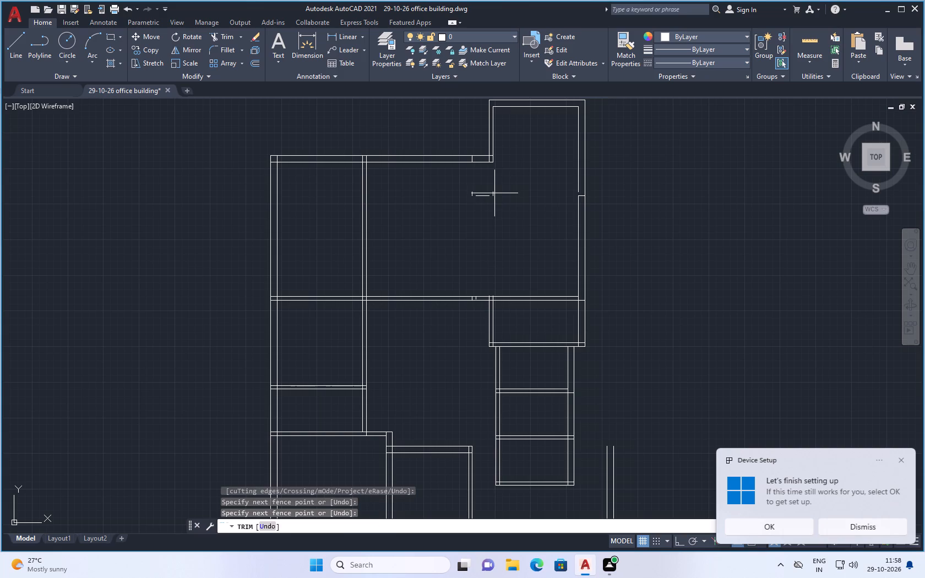
click(484, 195)
click(478, 196)
click(471, 197)
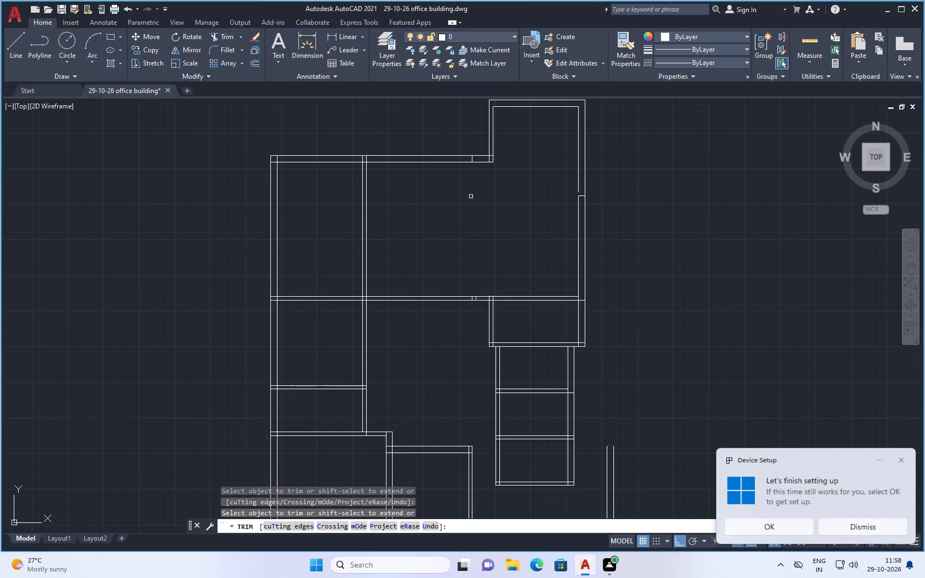
click(477, 202)
click(480, 195)
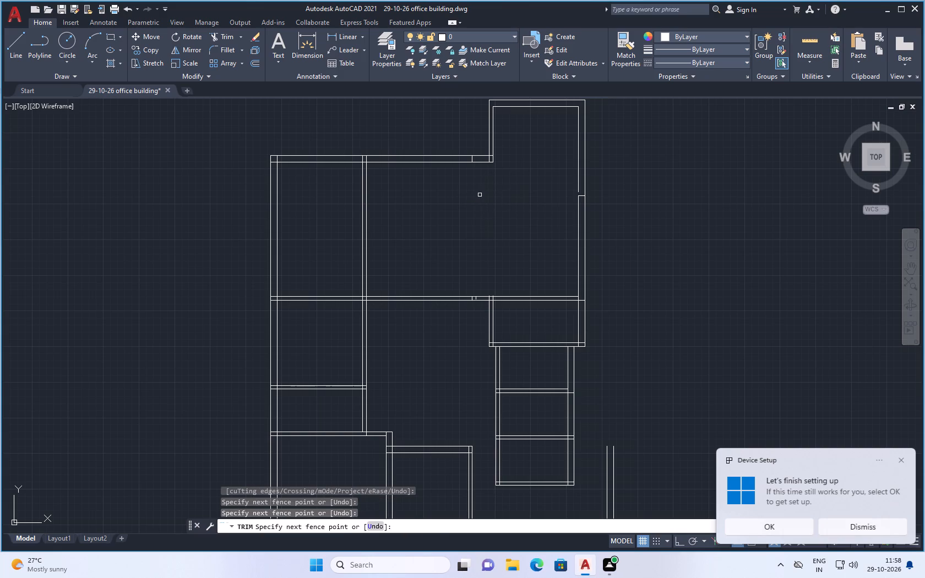
scroll(505, 174, down, 2)
scroll(500, 157, up, 1)
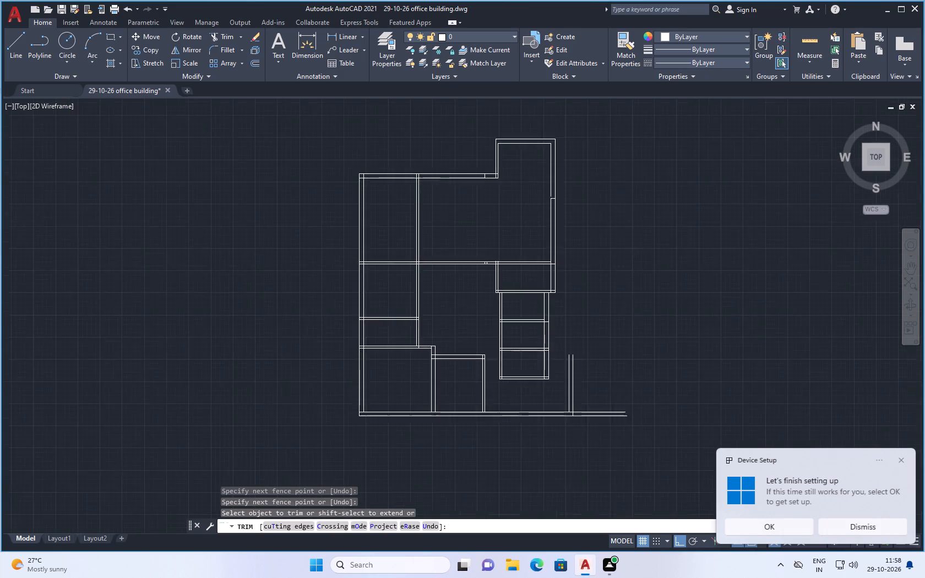
scroll(500, 157, up, 1)
click(474, 188)
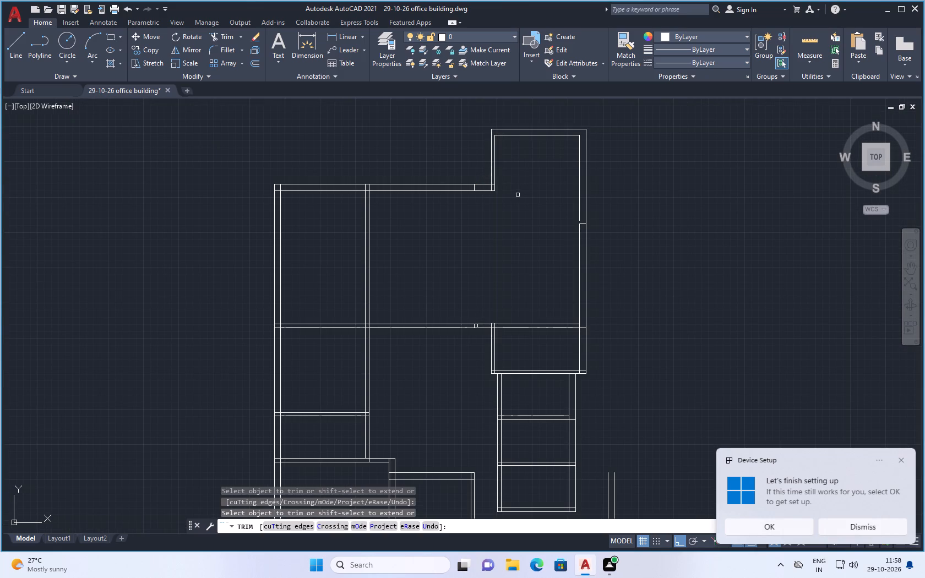
key(Escape)
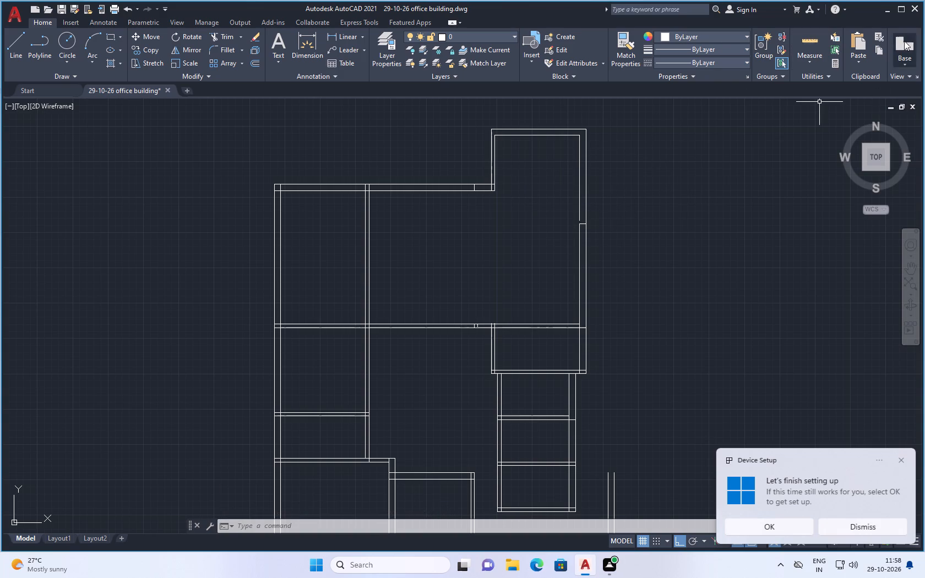
Quick-measure the upper-left room's width and height.
click(814, 38)
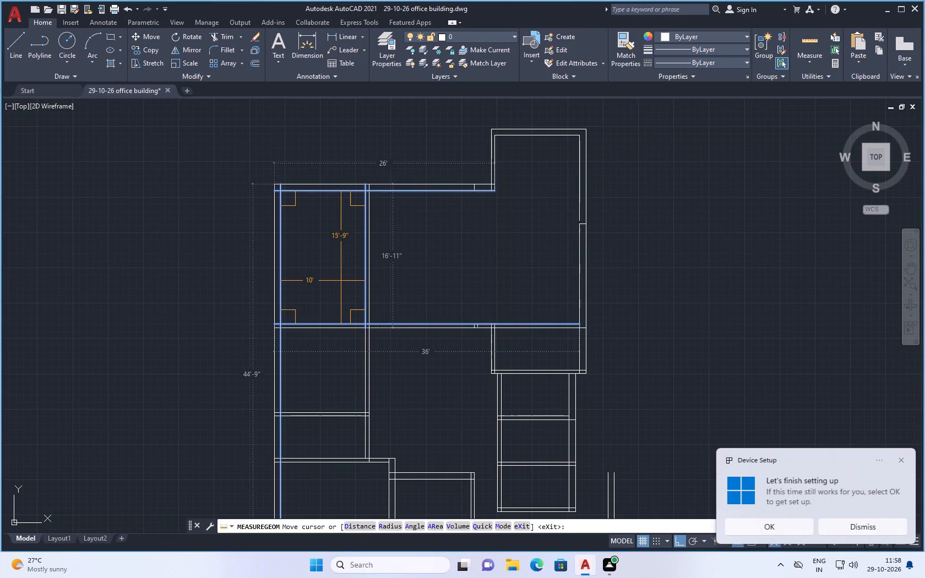
key(Escape)
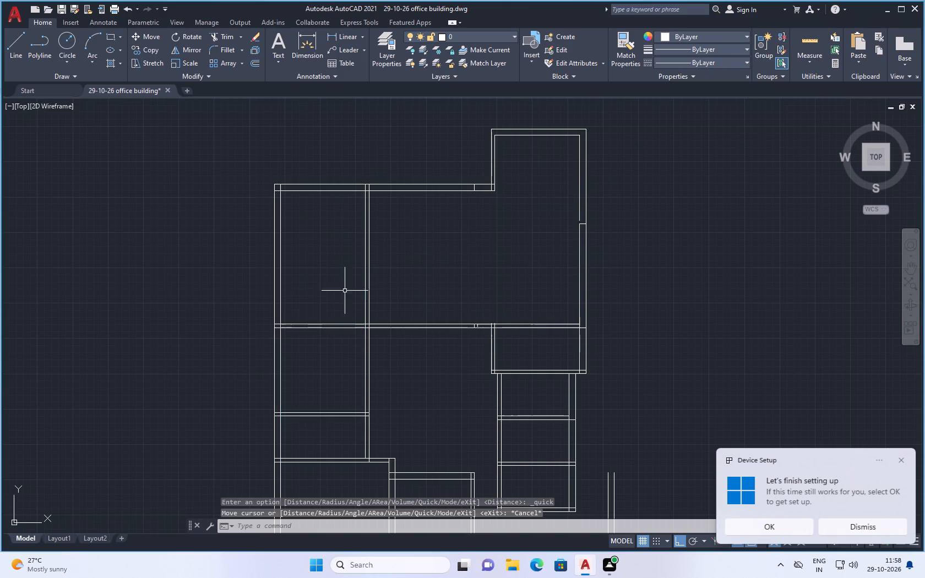
Offset the inner line of the right wall, below the top-right room, 12' to the left.
key(o)
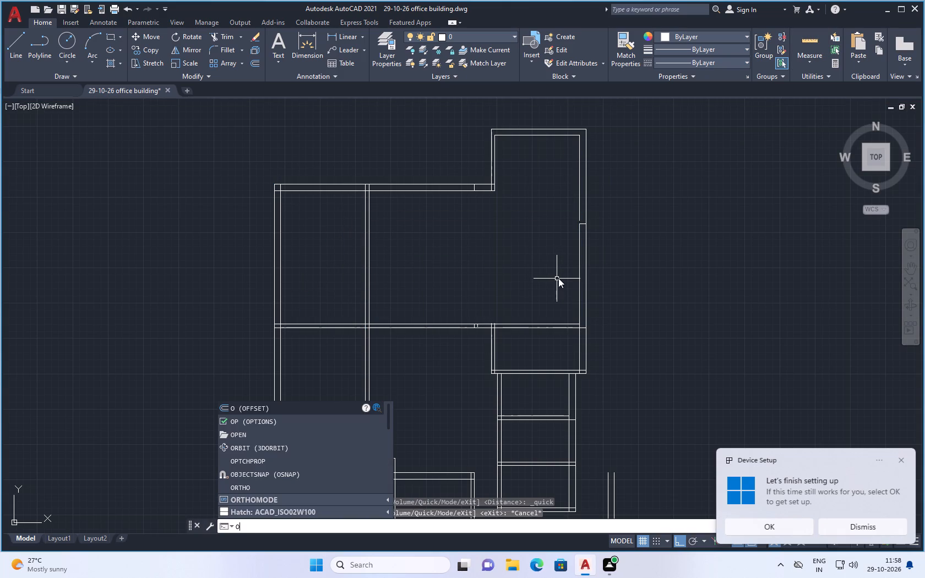
click(325, 408)
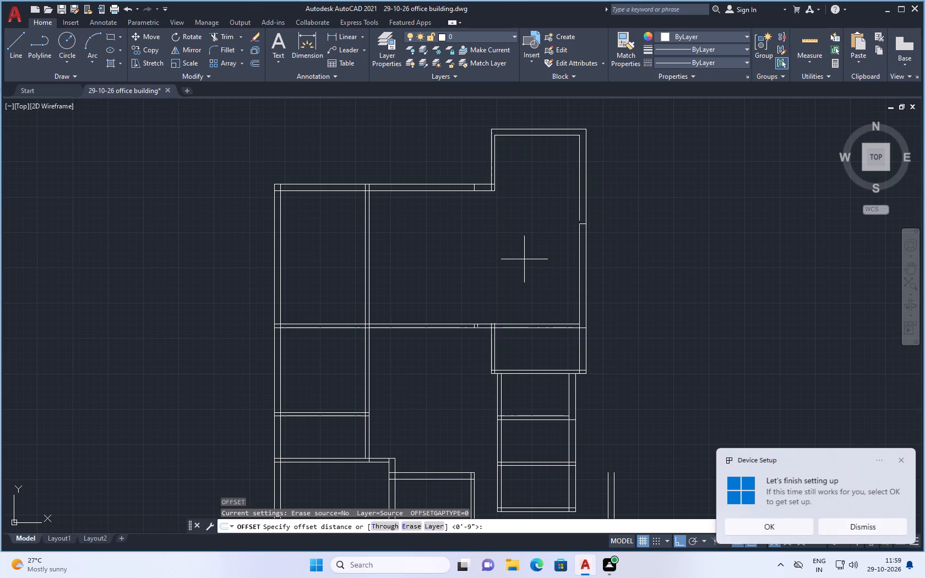
text(12)
key(apostrophe)
key(Return)
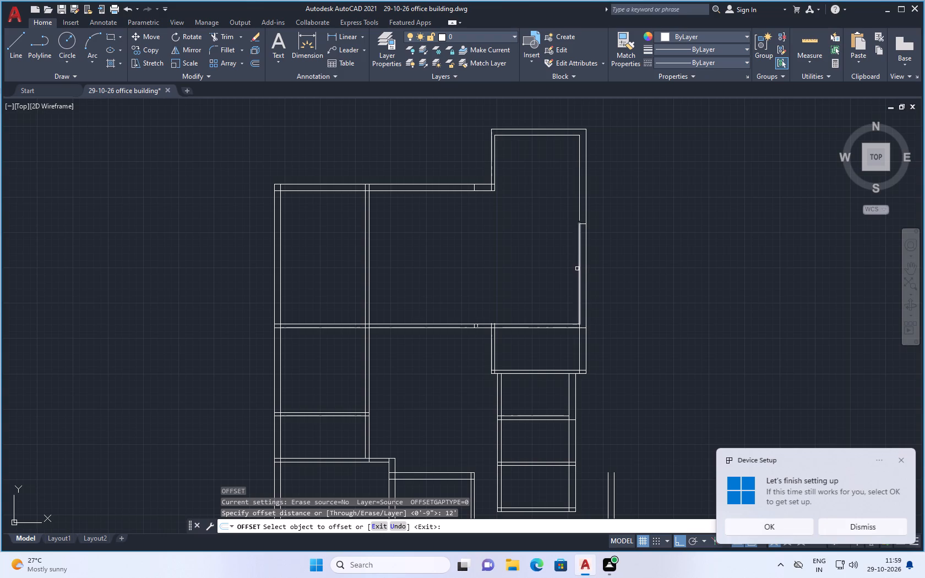
click(579, 269)
click(553, 276)
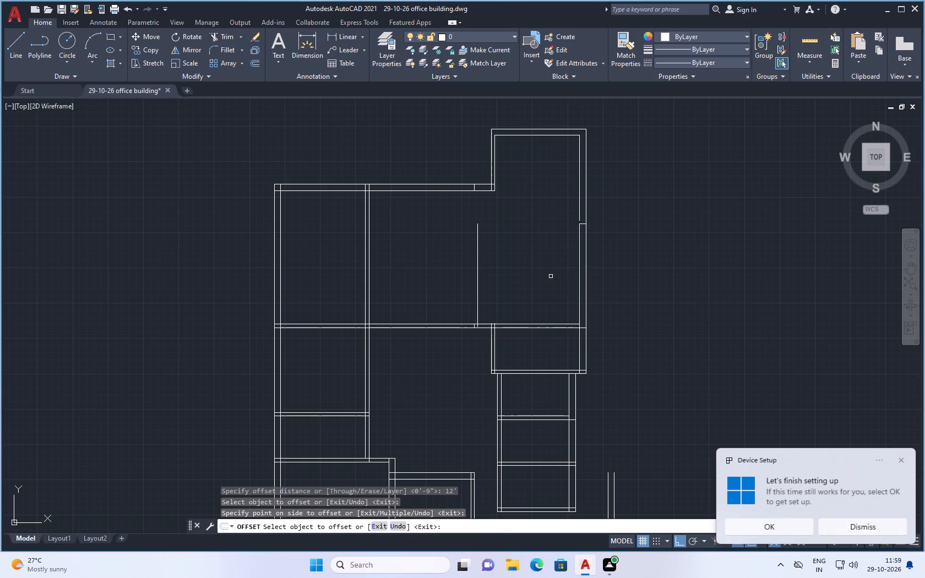
key(Escape)
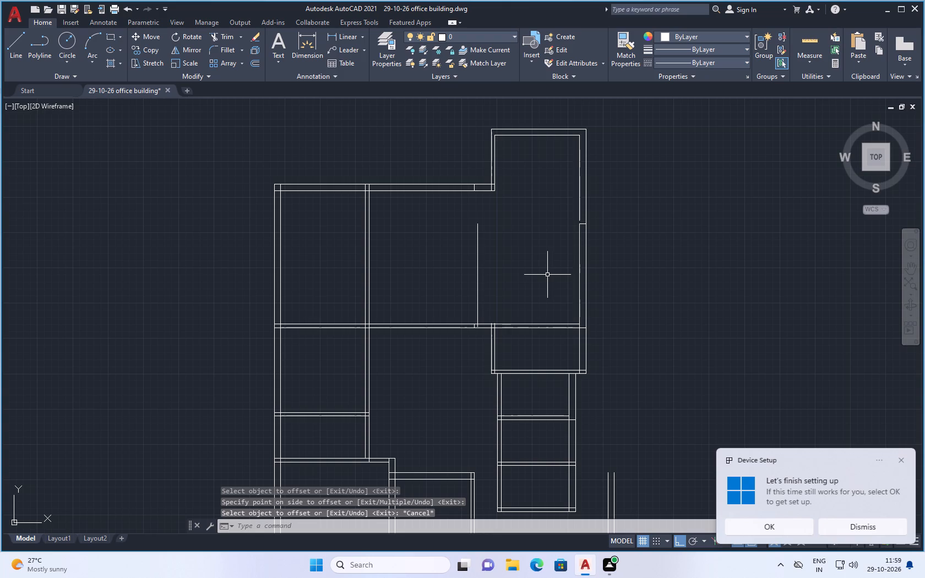
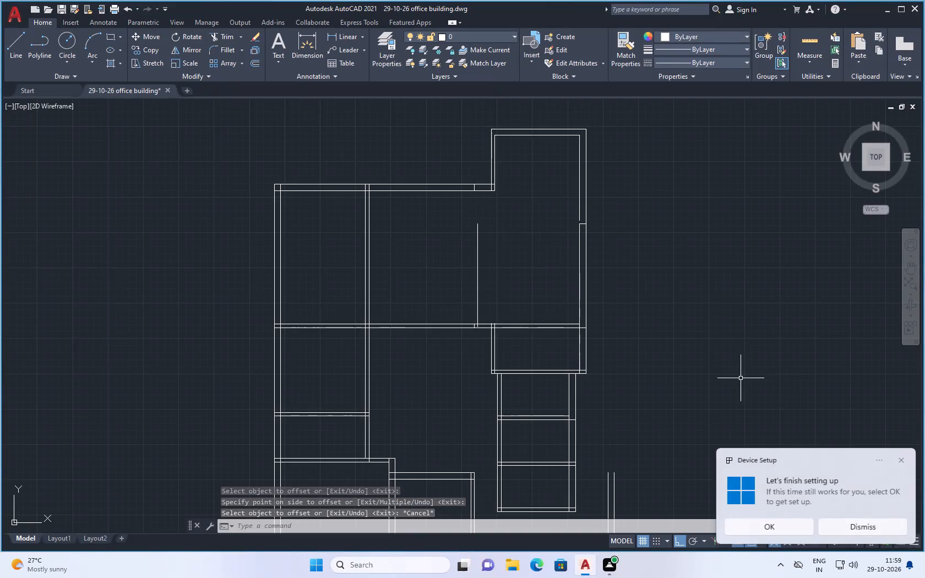
Erase the vertical line offset 12' from the right wall, below the top-right room.
key(space)
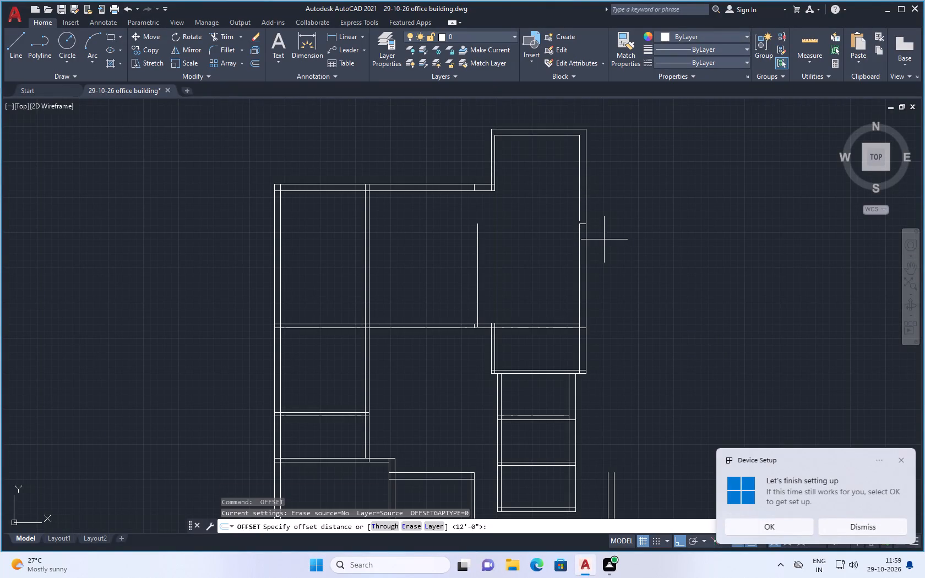
key(Escape)
drag(502, 258, 501, 258)
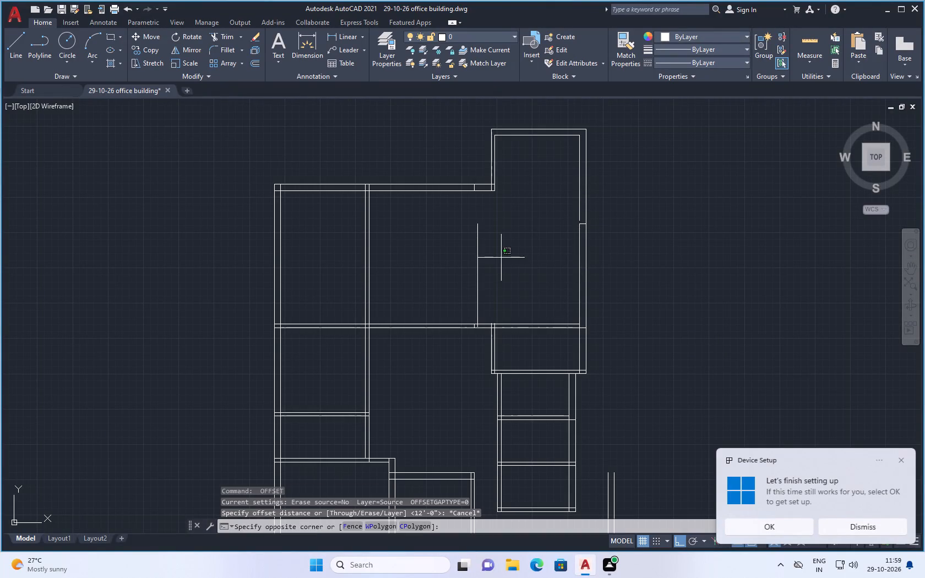
drag(501, 258, 493, 261)
click(445, 288)
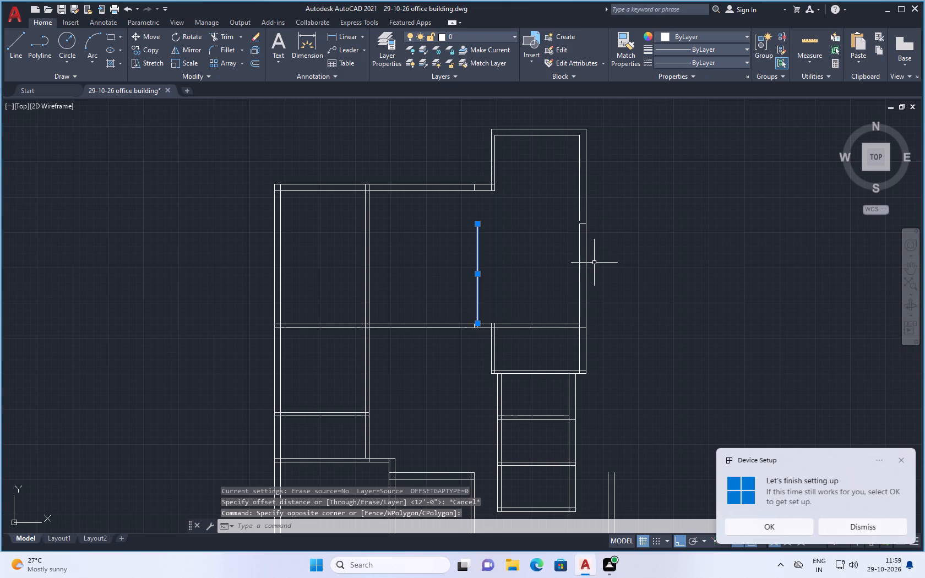
key(Escape)
drag(502, 270, 472, 277)
click(437, 285)
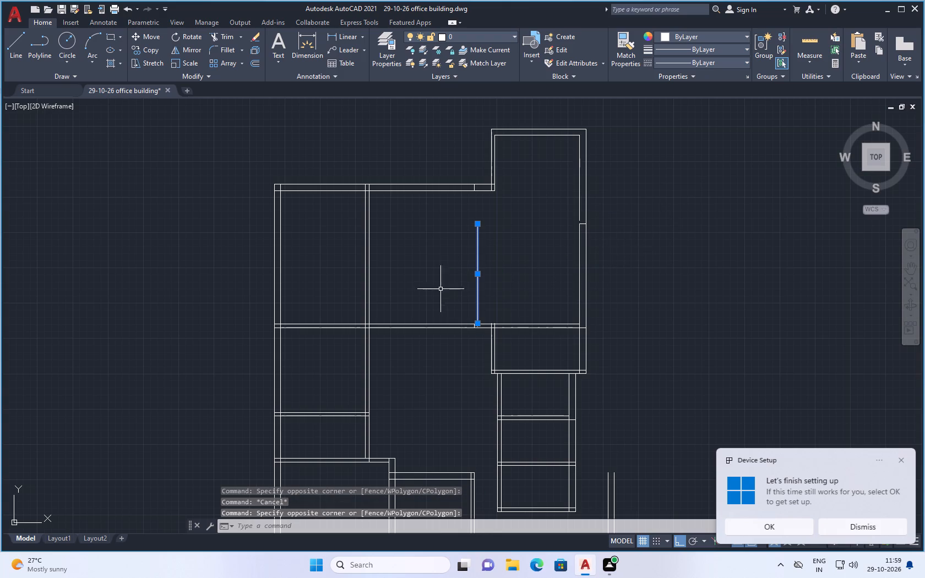
key(Delete)
Extend the upper line of the middle horizontal wall rightward to the right wall's outer line.
key(e)
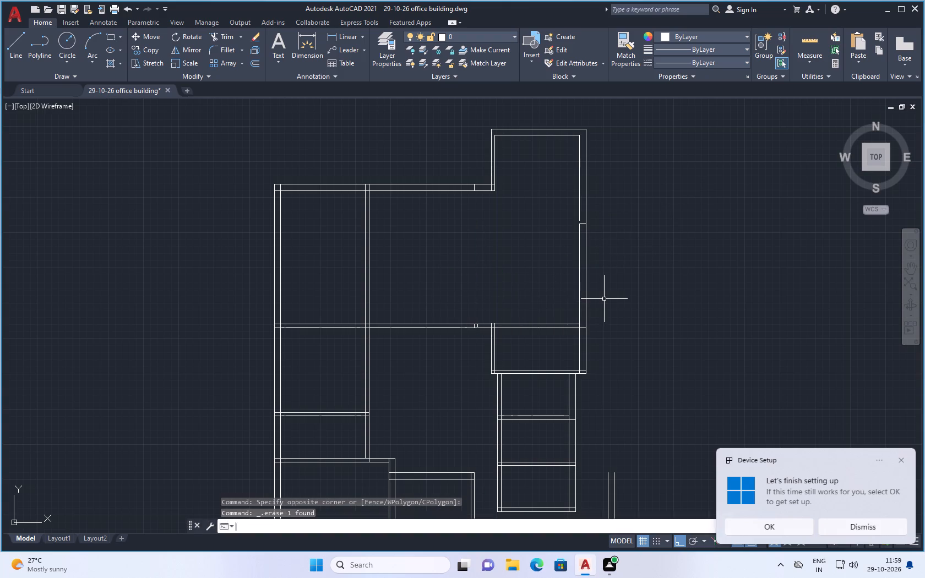
key(x)
key(Return)
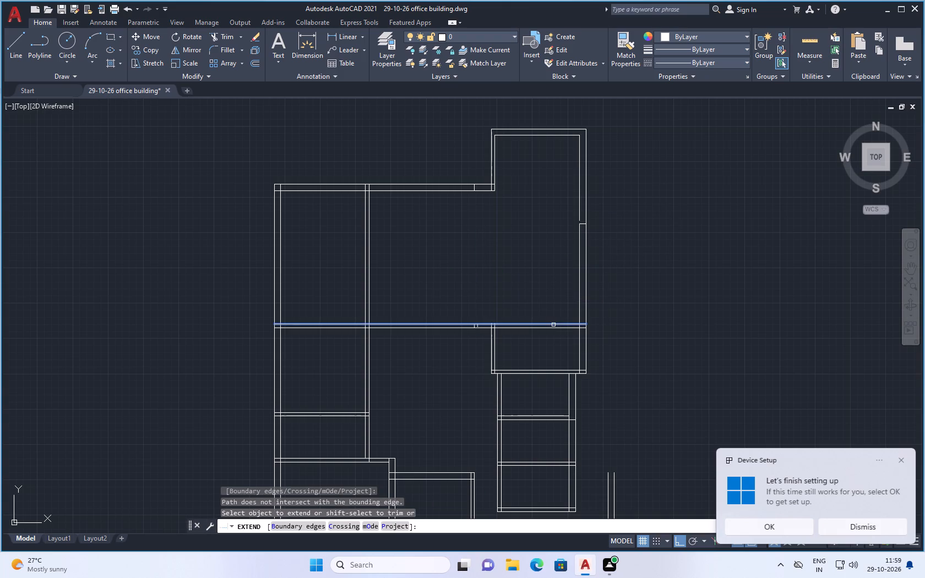
click(556, 324)
key(Escape)
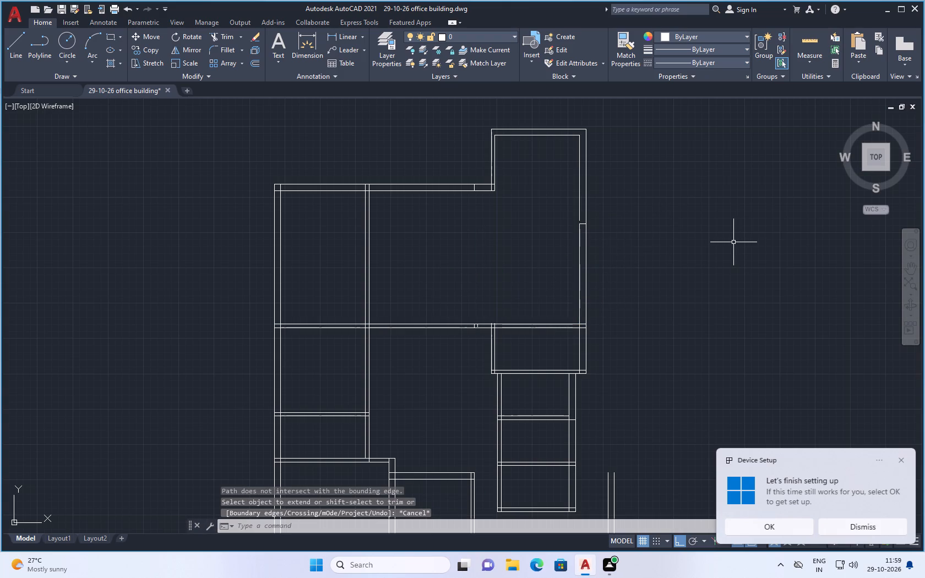
Trim away the top-right room's right wall and its continuation down to the middle horizontal wall, including the short connecting line.
key(t)
key(r)
key(Return)
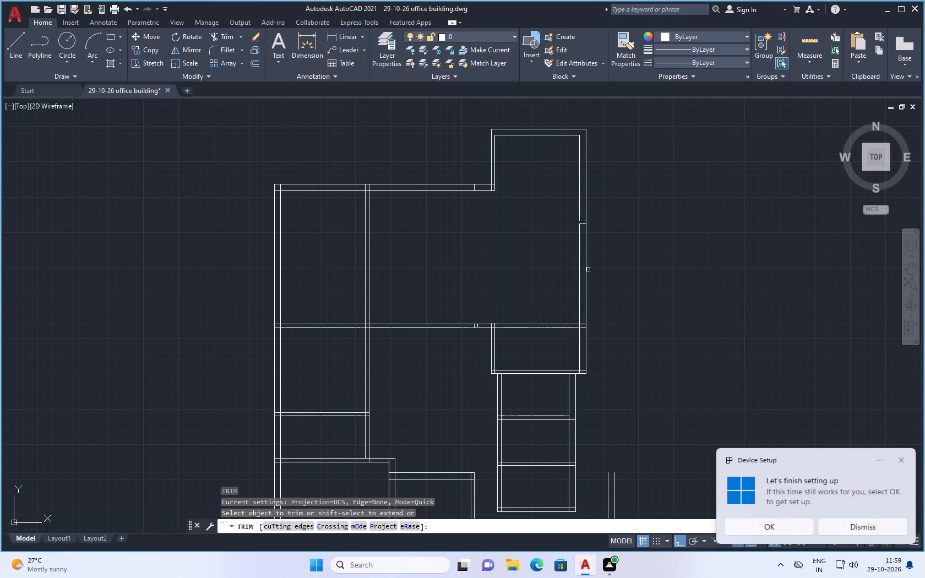
click(586, 276)
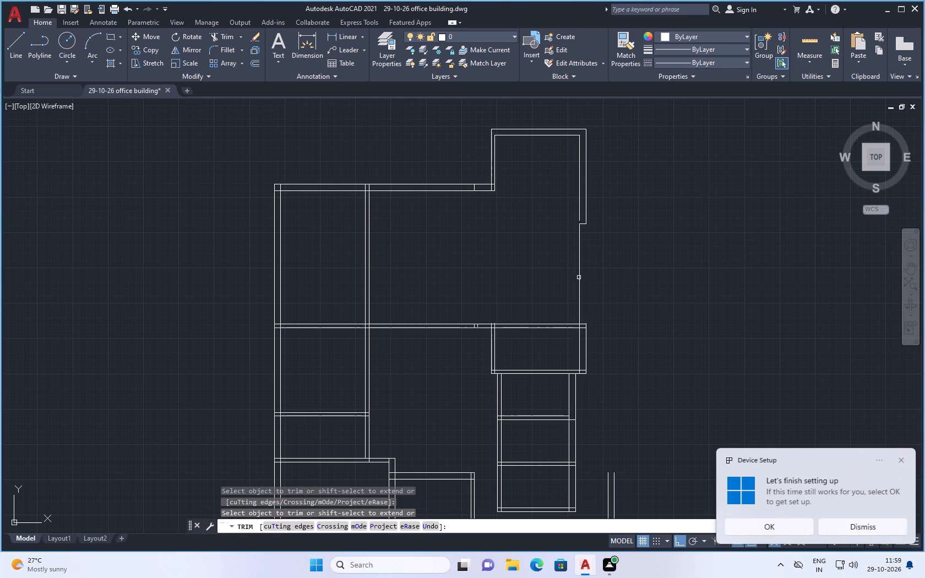
click(579, 282)
click(586, 217)
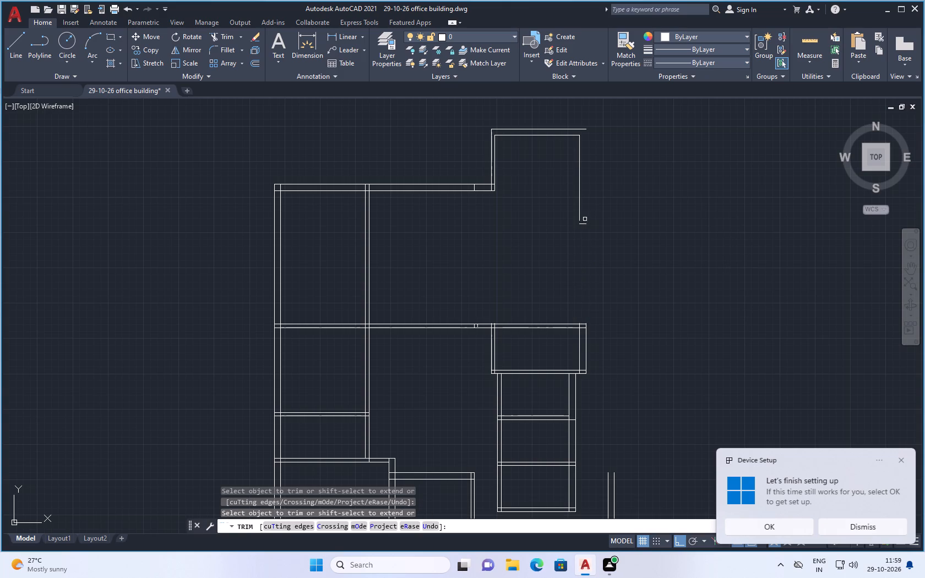
click(585, 223)
click(579, 211)
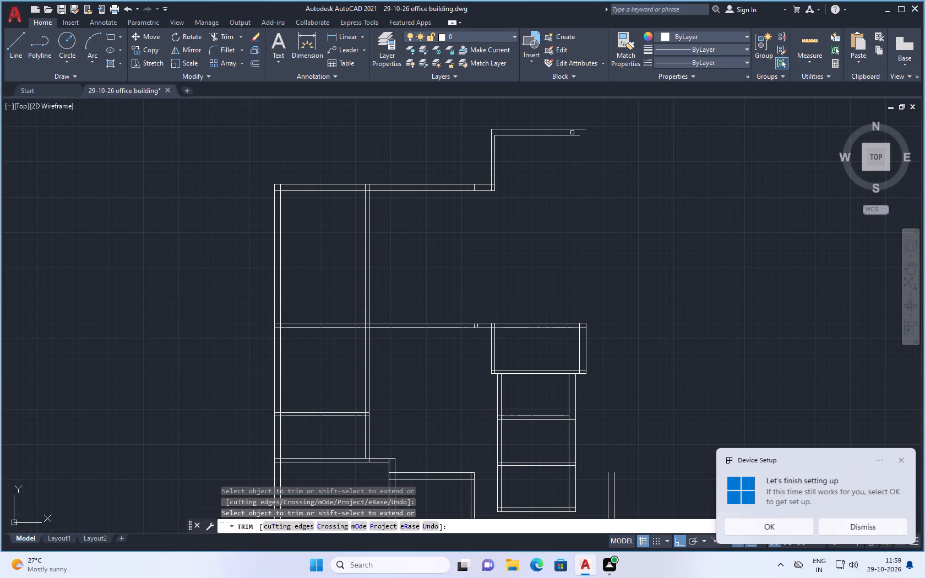
Trim away the top and left walls of the top-right room, including the short end piece where it meets the upper horizontal wall.
click(564, 129)
click(565, 136)
click(493, 170)
click(493, 170)
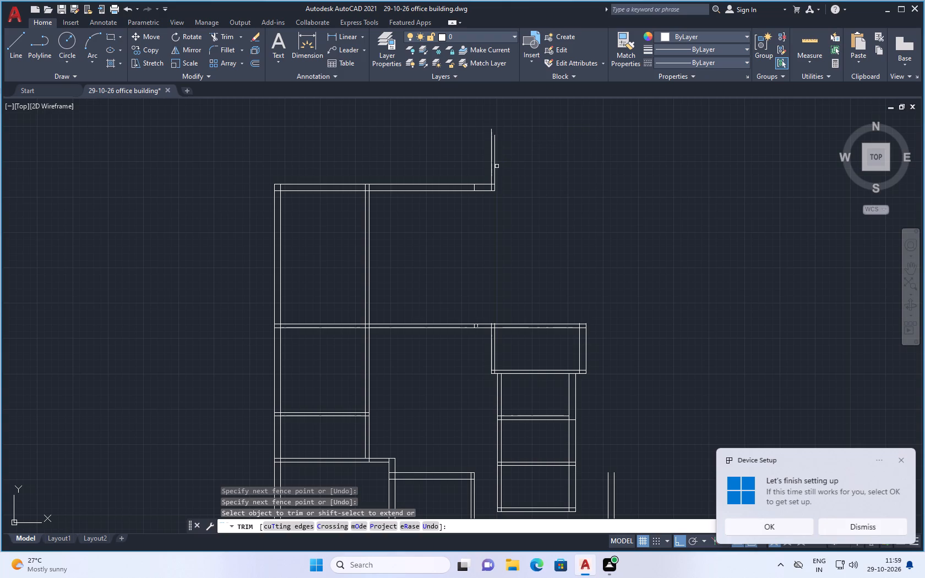
click(496, 171)
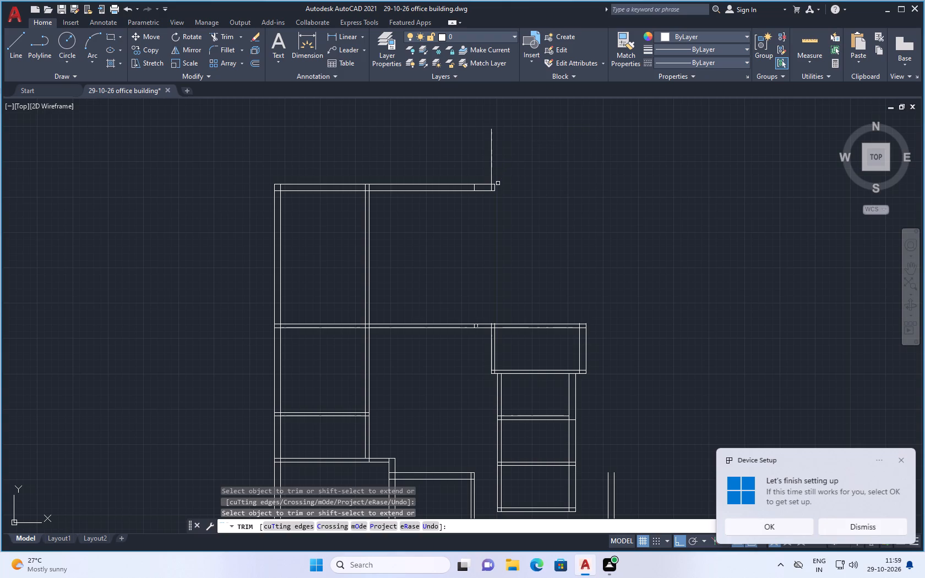
click(498, 183)
click(496, 192)
click(494, 189)
drag(496, 181, 489, 194)
click(492, 178)
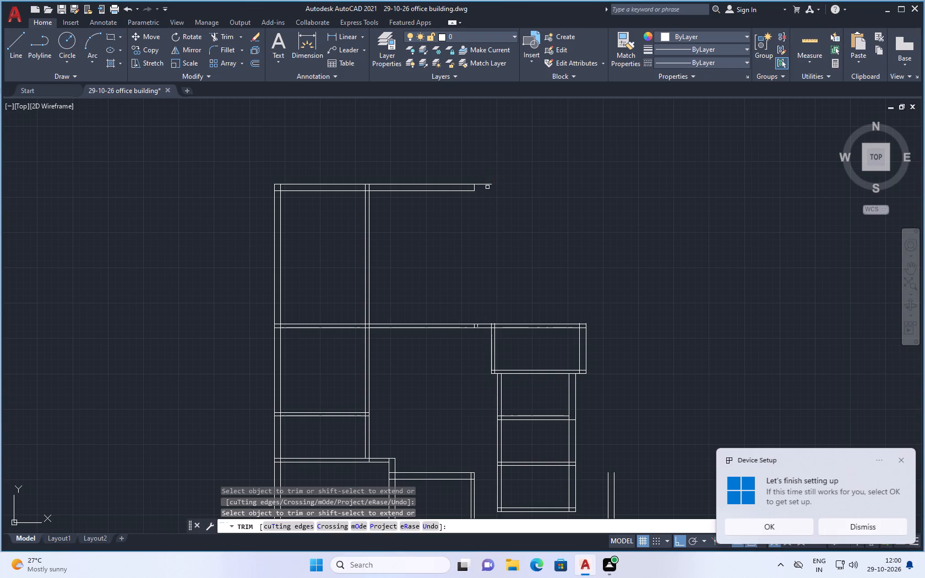
Trim away the upper horizontal wall and its end piece from the removed room back to the upper-left room.
click(487, 187)
click(486, 179)
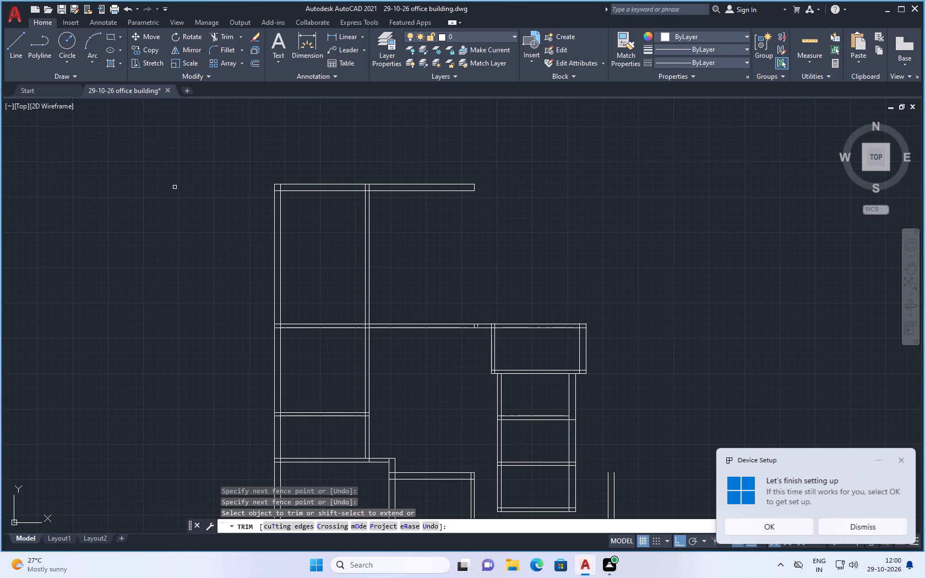
click(378, 187)
click(383, 183)
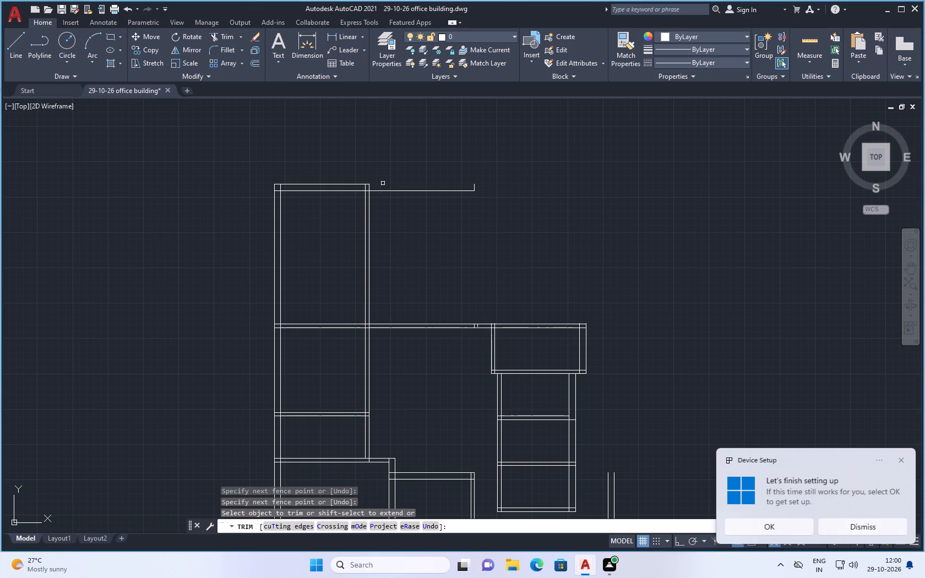
click(388, 190)
click(473, 186)
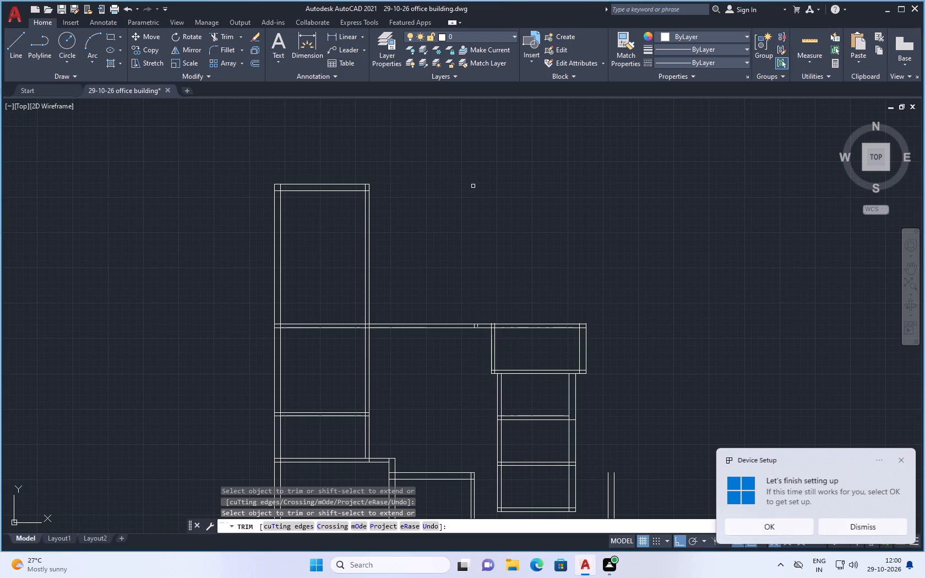
Trim away both lines of the upper-left room's right wall above the middle horizontal wall.
click(369, 259)
click(371, 270)
click(364, 279)
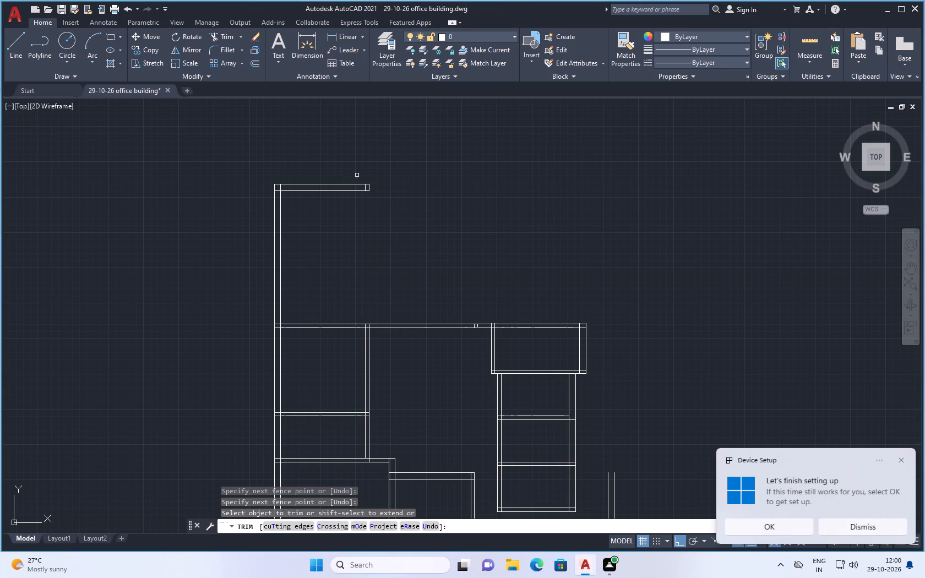
Trim away both lines of the upper-left room's top wall between its side walls.
click(344, 184)
click(344, 188)
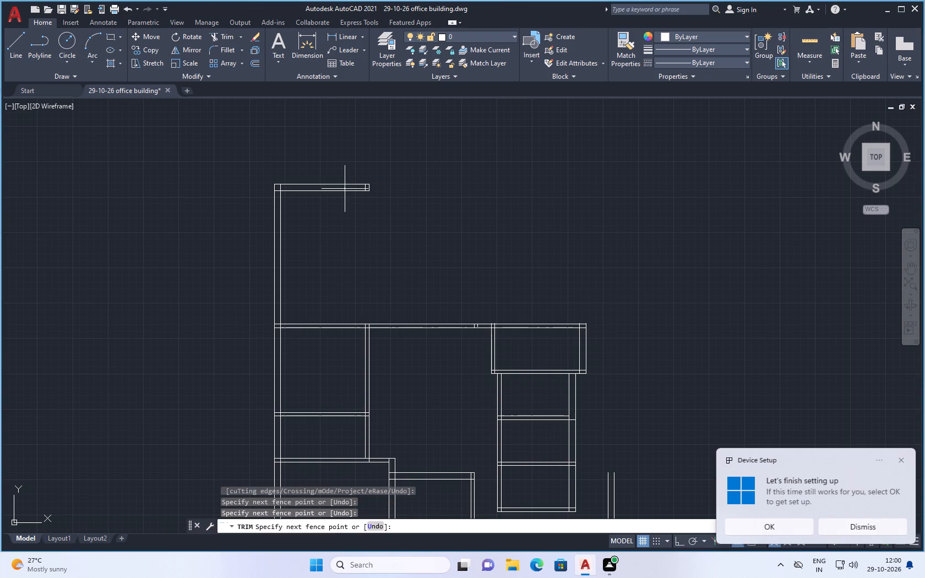
click(346, 192)
click(352, 181)
click(353, 185)
Trim away the leftover short wall pieces at the upper-left room's former upper-right corner.
click(363, 184)
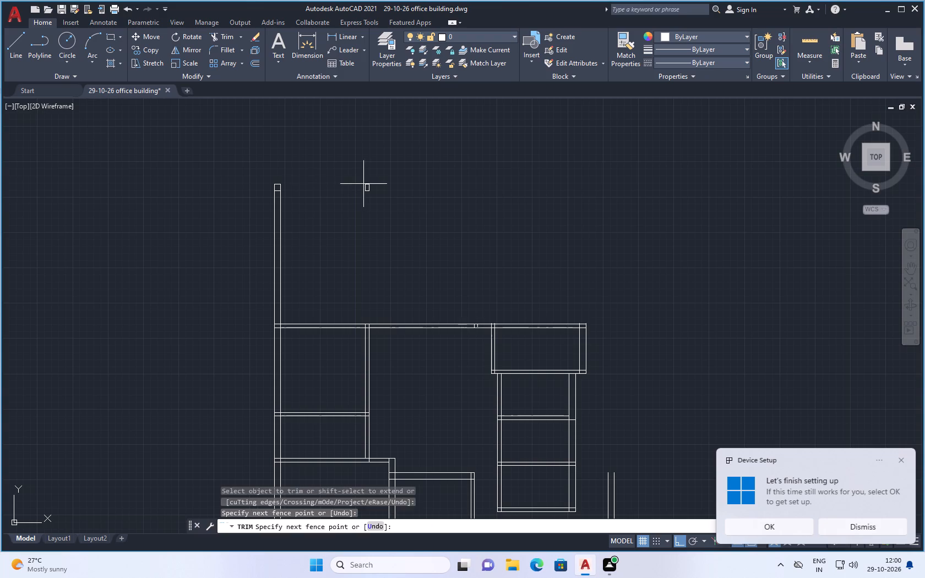
click(366, 193)
click(369, 188)
click(368, 183)
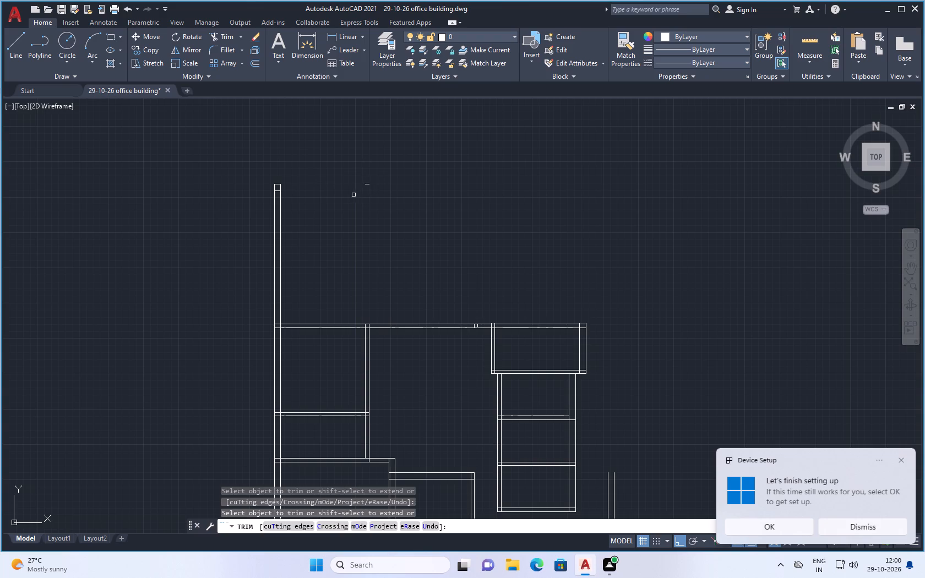
scroll(353, 195, down, 2)
scroll(363, 184, up, 2)
drag(362, 183, 335, 223)
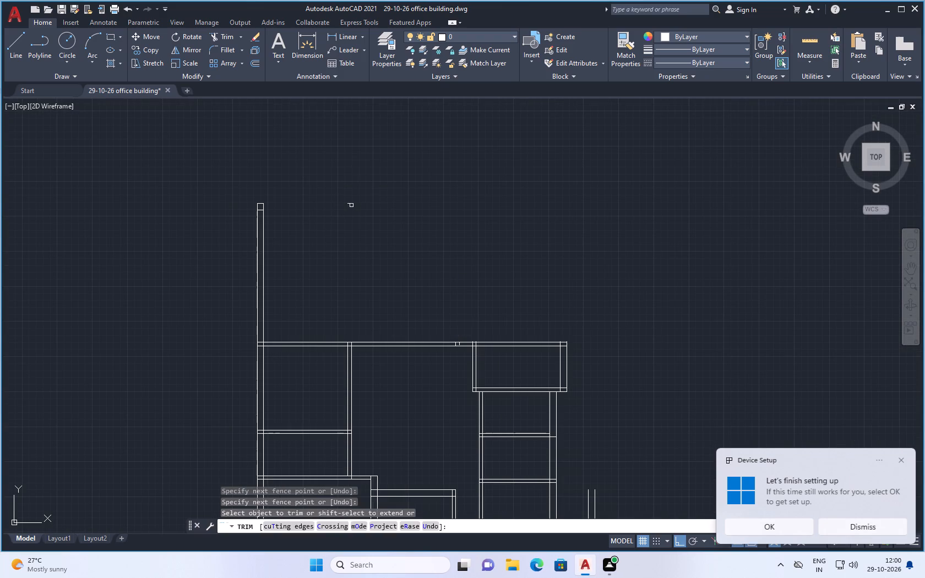
drag(355, 199, 347, 211)
click(347, 211)
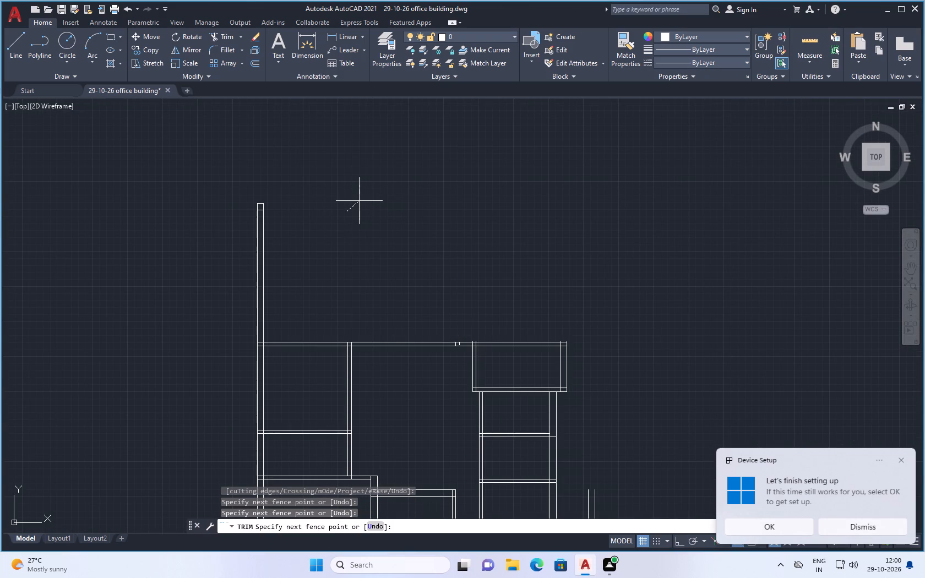
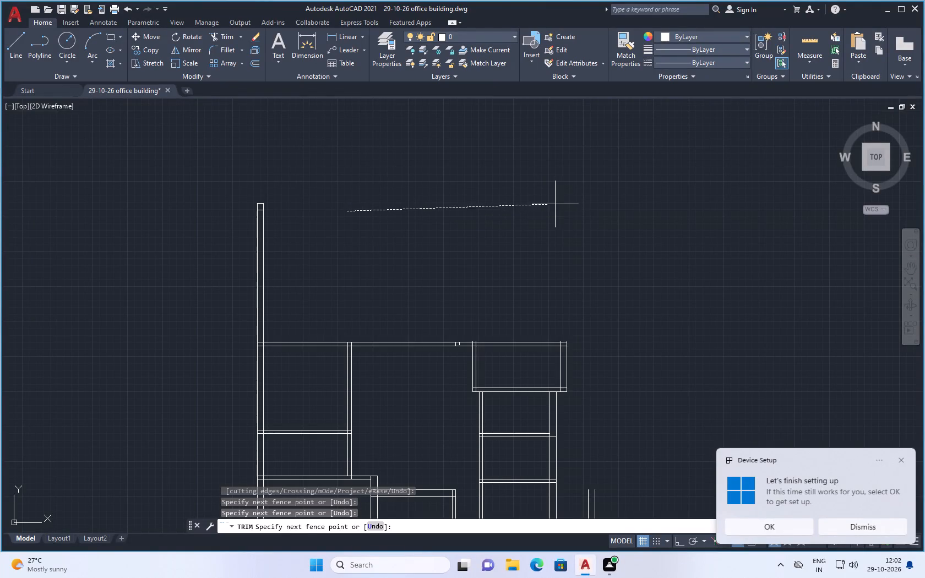
Offset the inner line of the upper-left room's left wall 10' to the right.
key(Escape)
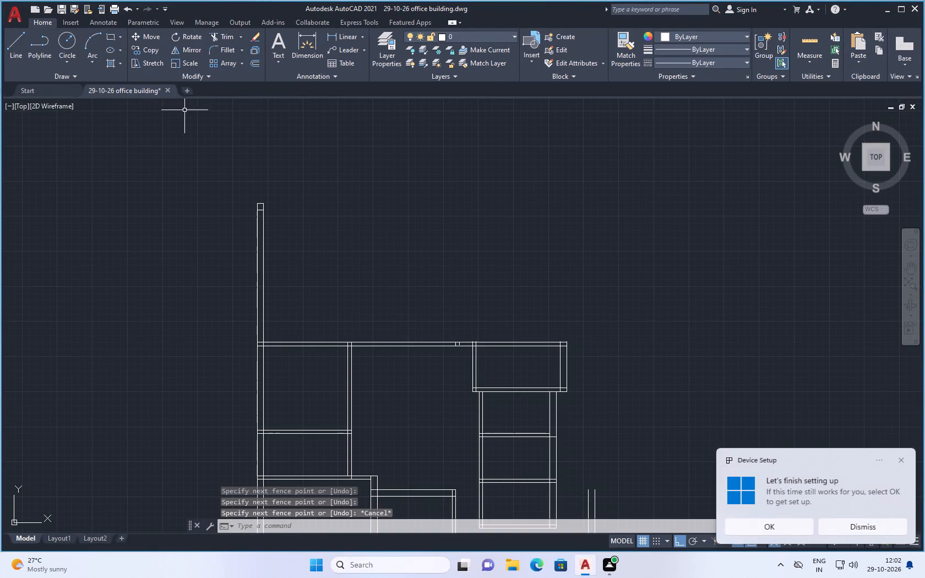
key(o)
key(f)
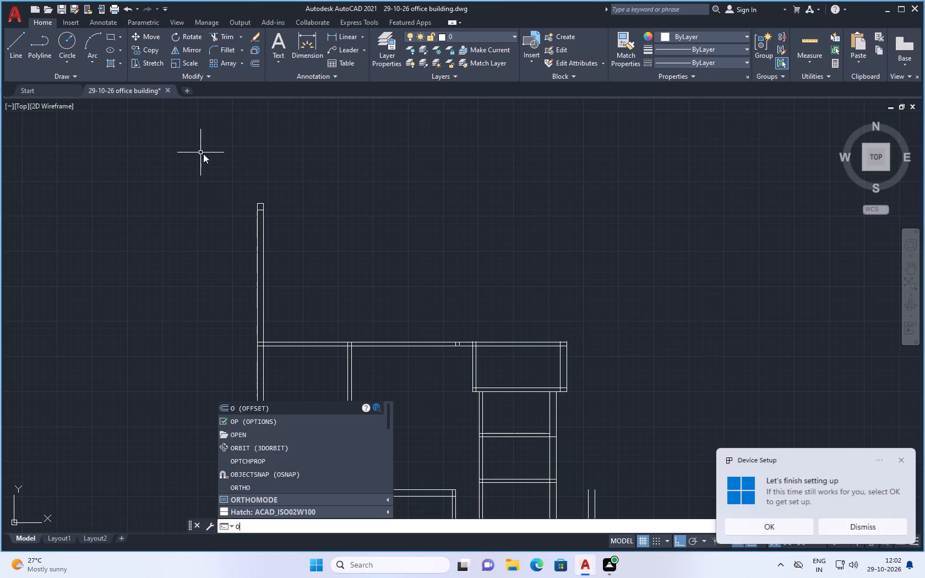
key(f)
click(262, 421)
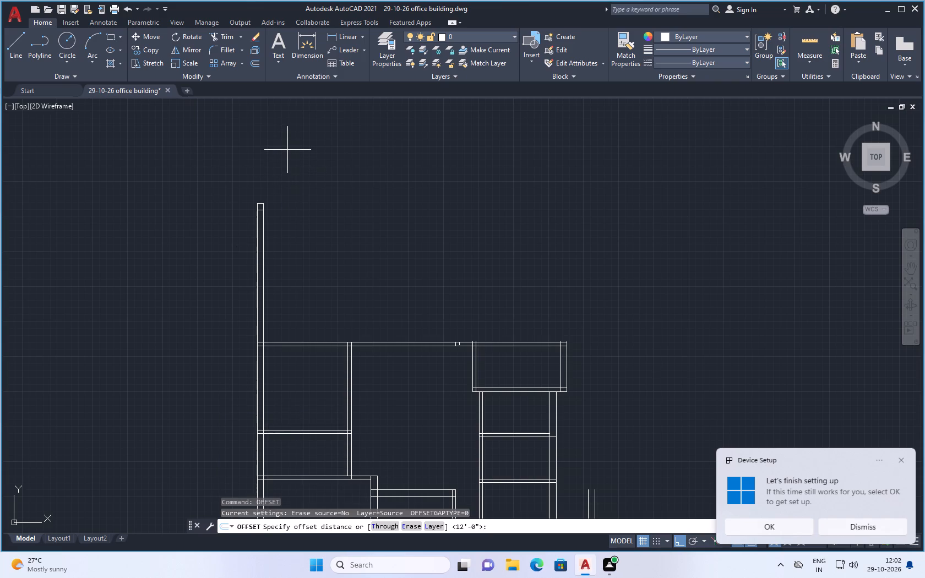
text(10')
key(Return)
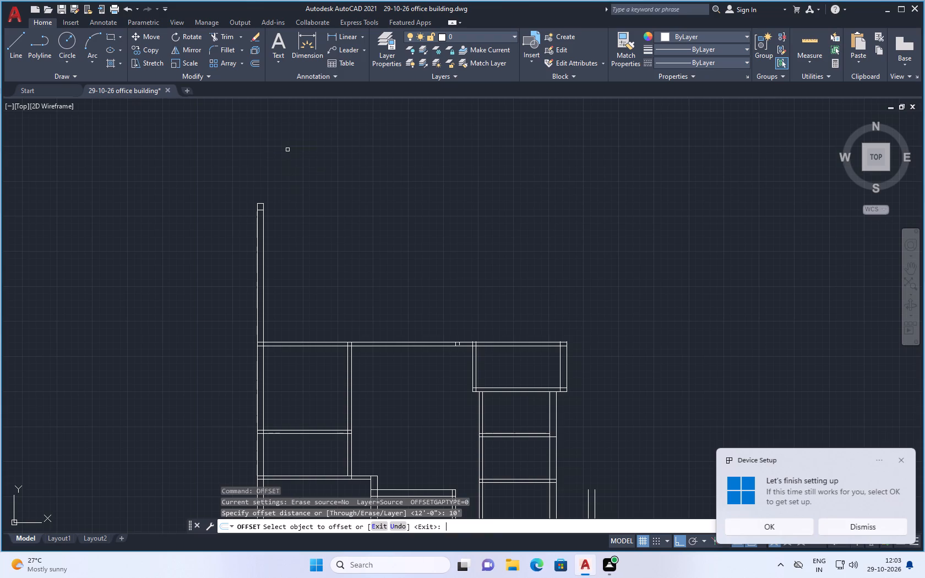
drag(263, 268, 271, 267)
click(327, 263)
key(space)
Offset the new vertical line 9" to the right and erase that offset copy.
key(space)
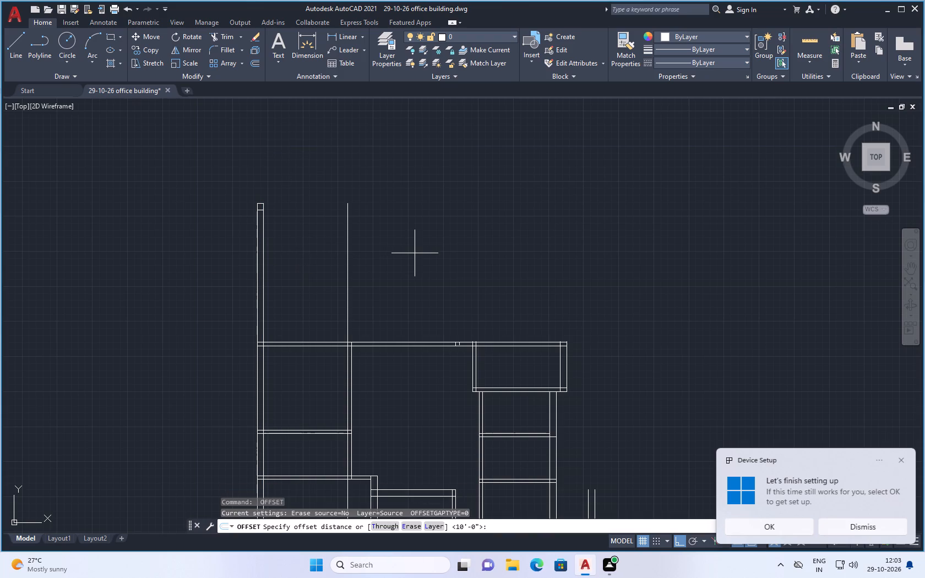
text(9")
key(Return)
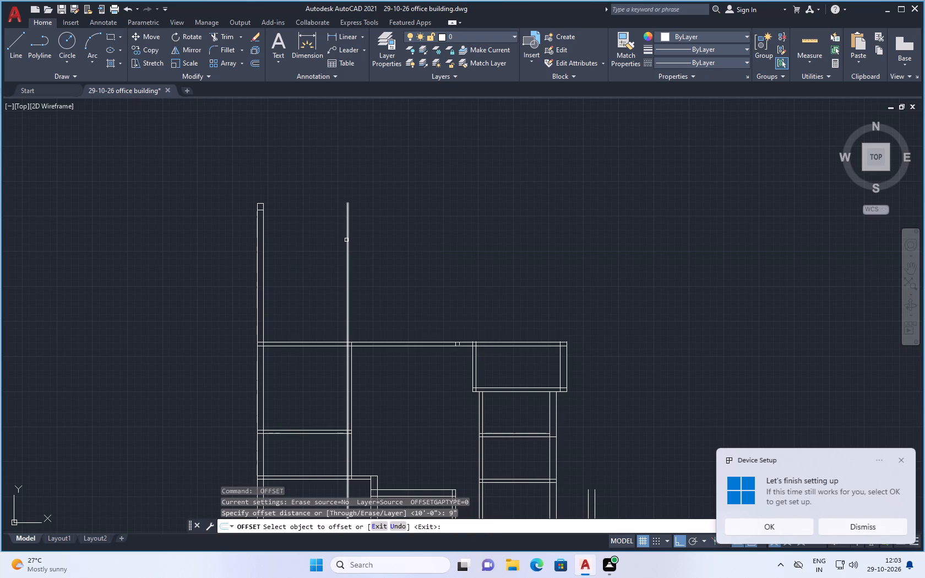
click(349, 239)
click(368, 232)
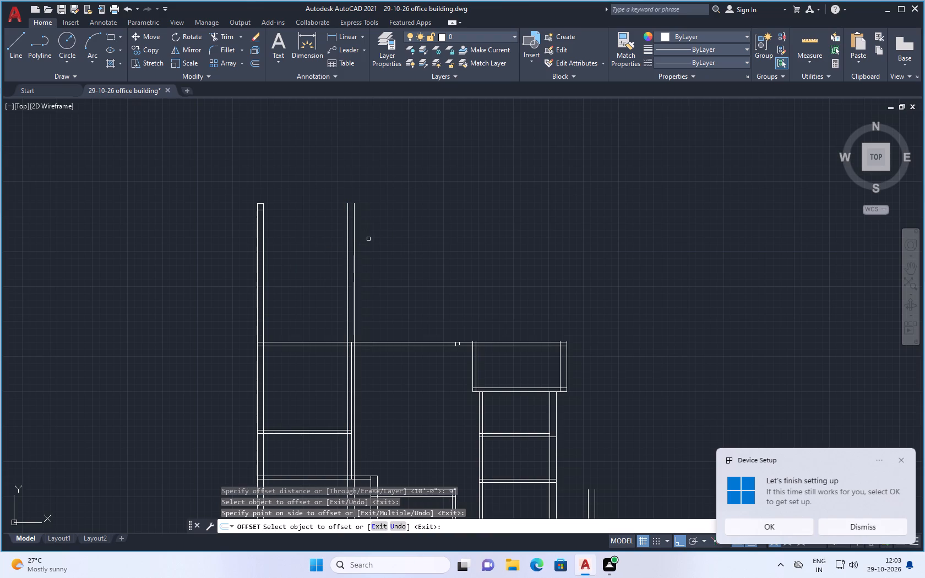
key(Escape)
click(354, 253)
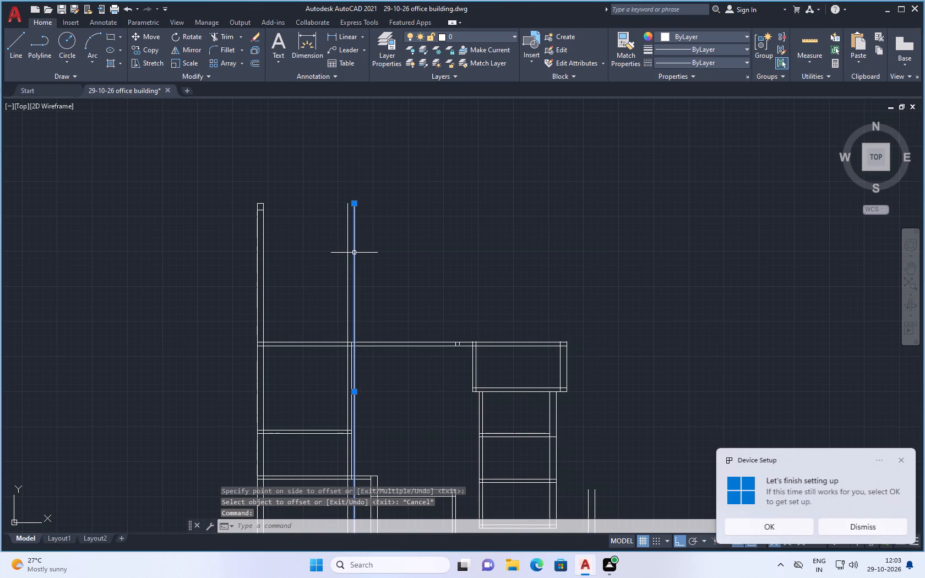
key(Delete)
Offset the new vertical line 5" to the right to form the upper-left room's right wall.
text(off)
key(Return)
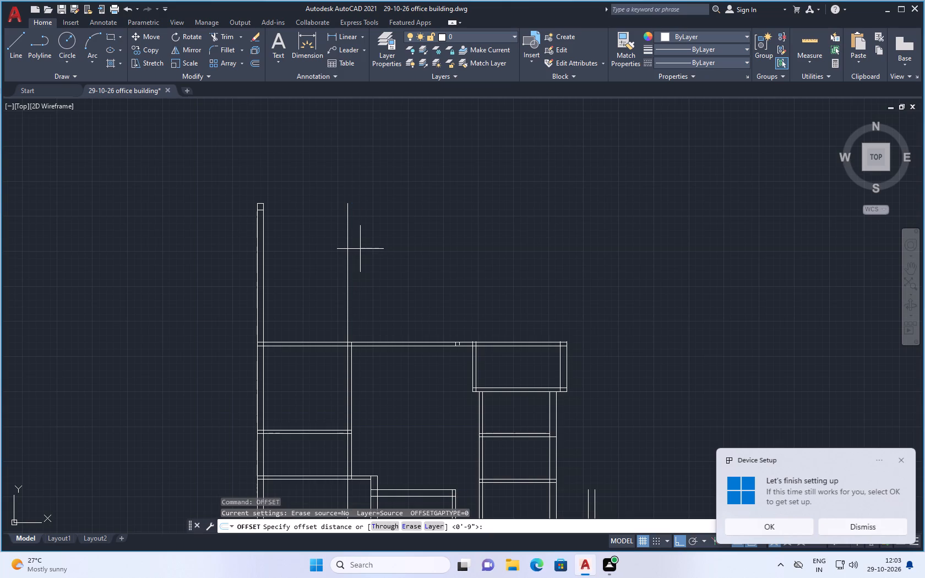
key(5)
key(shift+quotedbl)
key(Return)
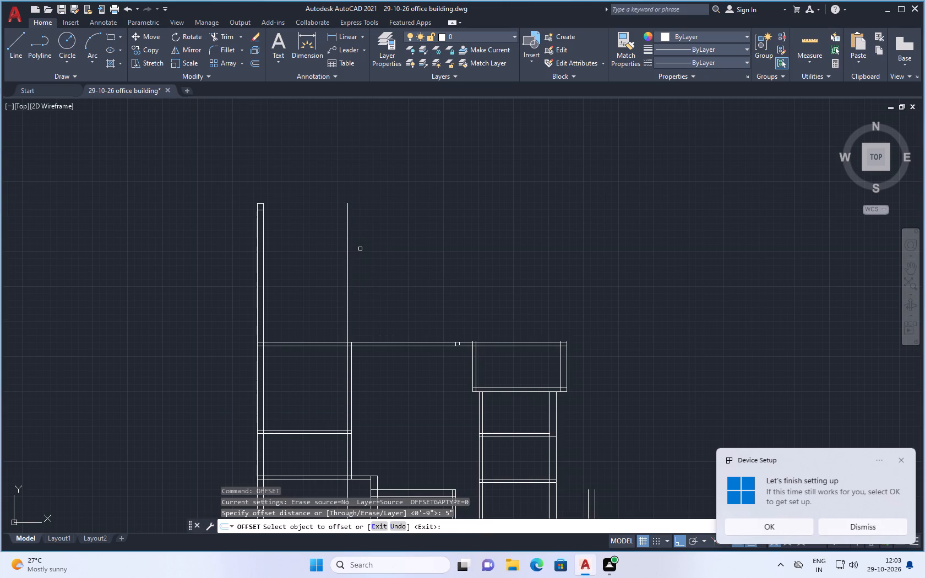
scroll(347, 212, up, 1)
click(346, 217)
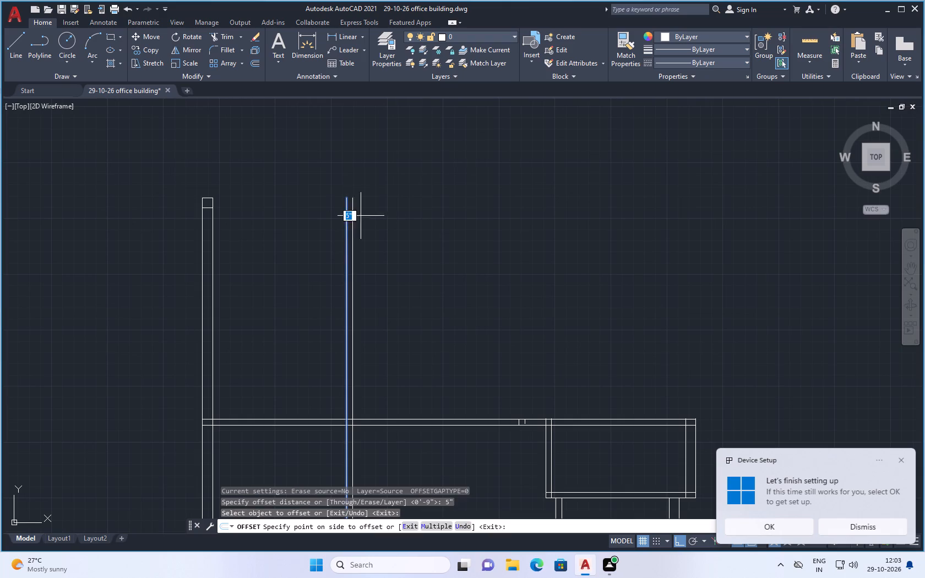
click(399, 223)
key(Escape)
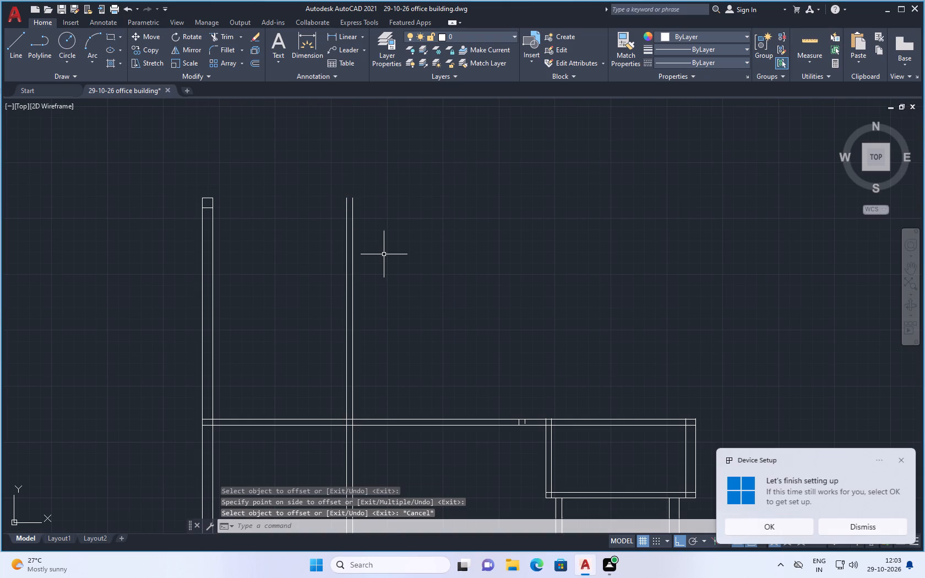
Offset the upper line of the middle horizontal wall 15'9" upward.
key(space)
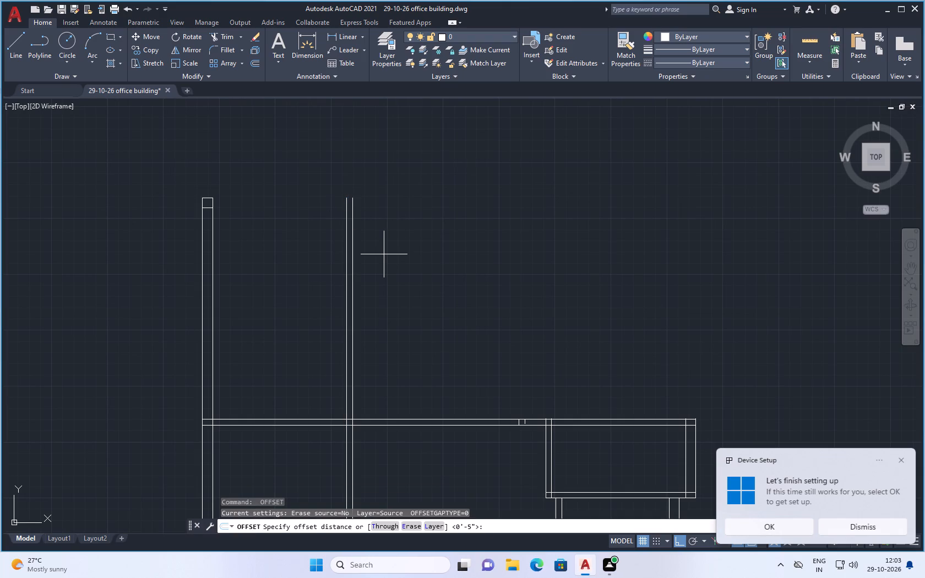
key(1)
text(5'9)
key(shift+quotedbl)
key(Return)
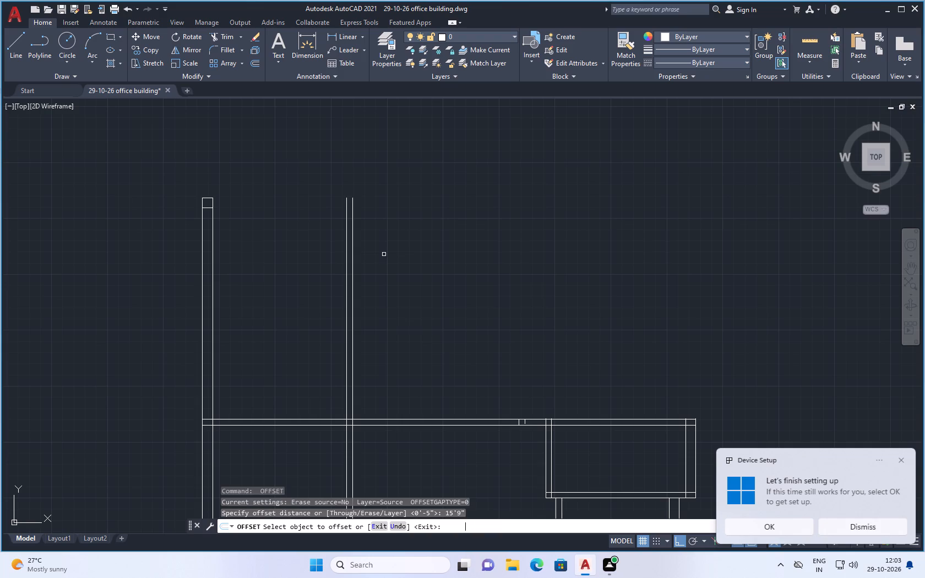
click(320, 419)
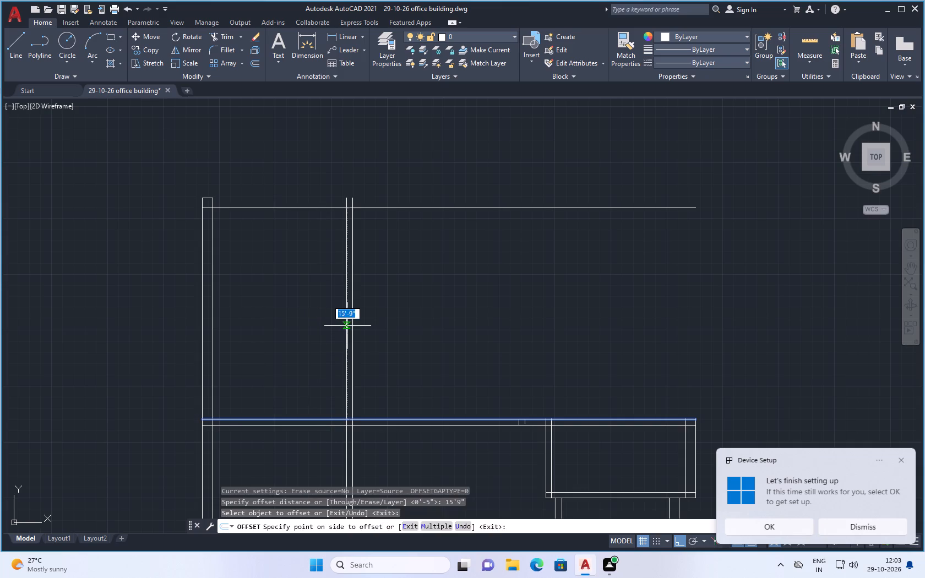
click(346, 326)
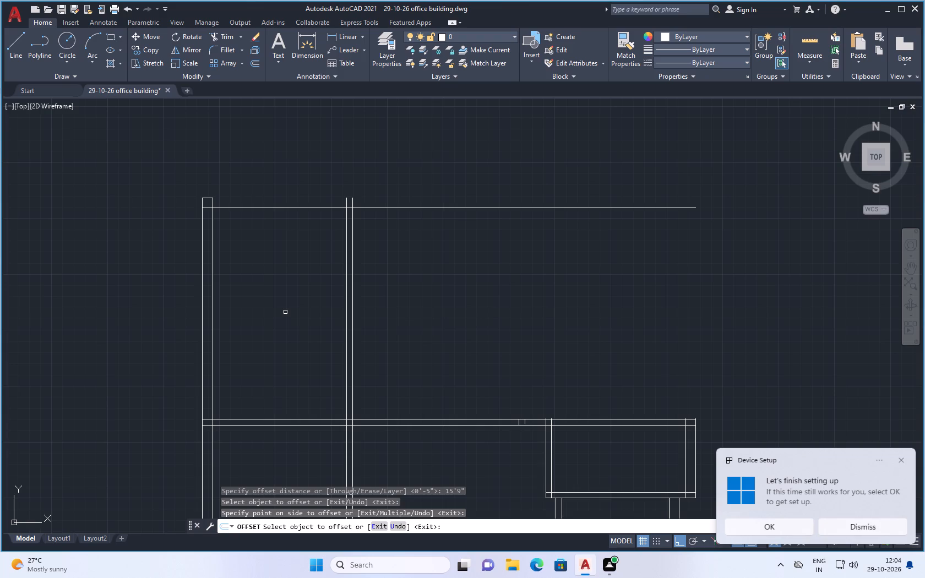
key(Escape)
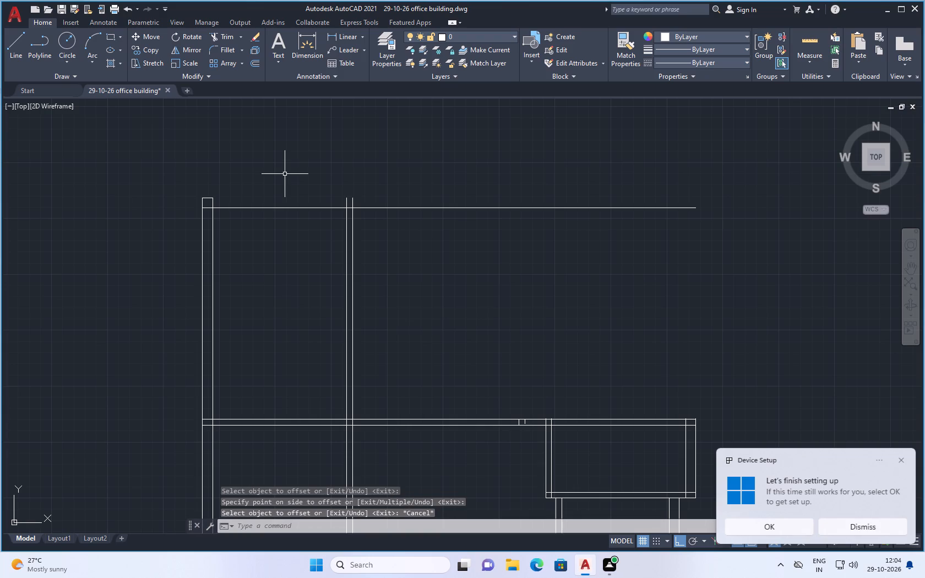
Offset the new upper horizontal line 9" upward to form the top wall.
key(space)
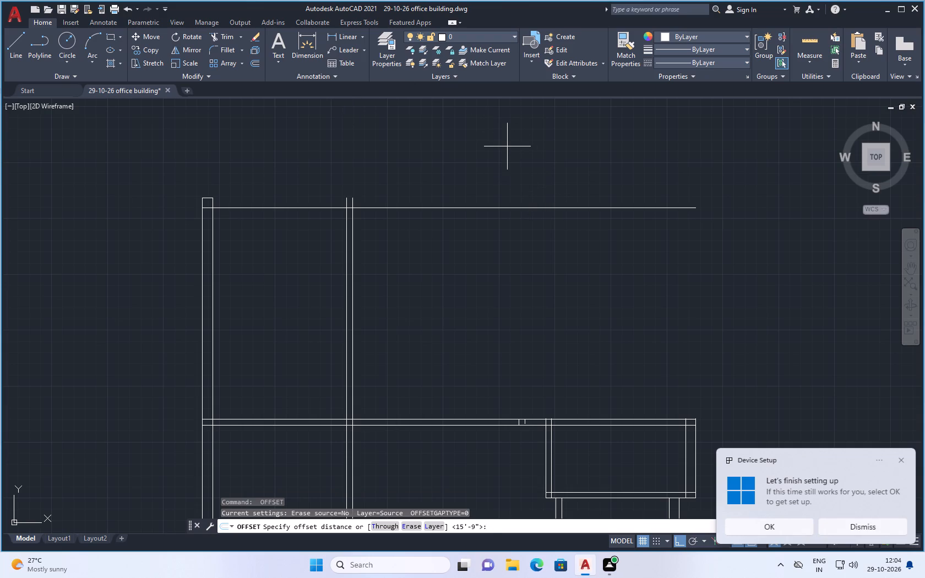
key(9)
key(shift+quotedbl)
key(Return)
scroll(515, 217, down, 1)
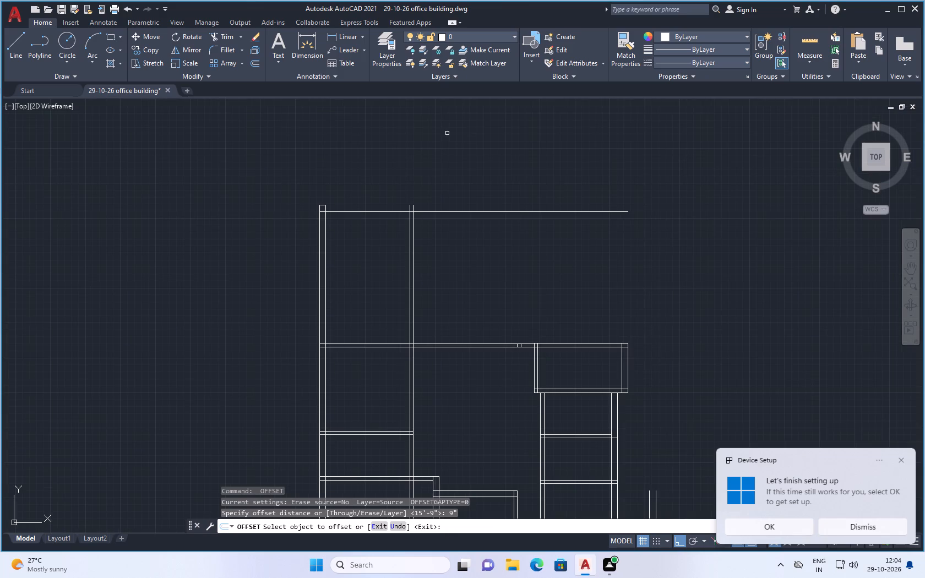
scroll(397, 218, up, 1)
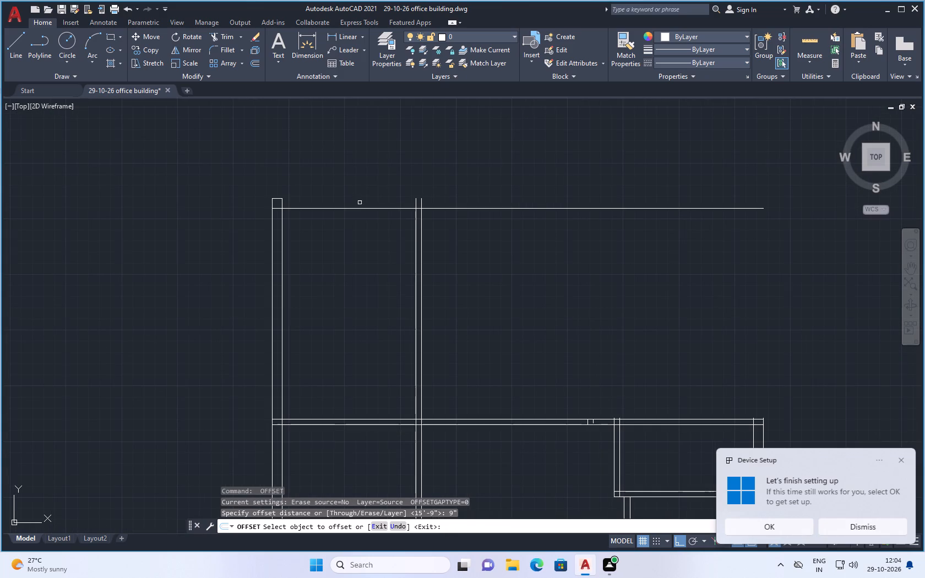
click(363, 208)
click(367, 189)
key(Escape)
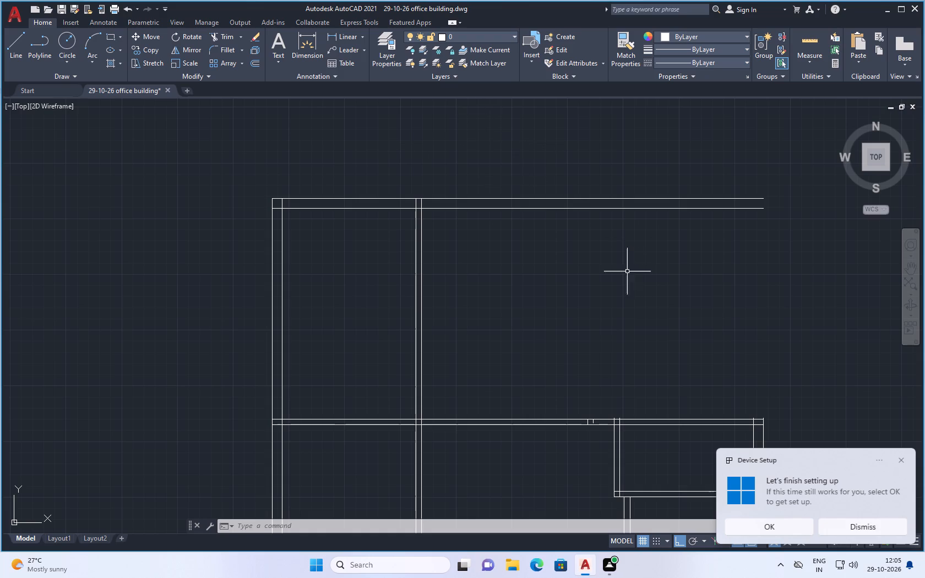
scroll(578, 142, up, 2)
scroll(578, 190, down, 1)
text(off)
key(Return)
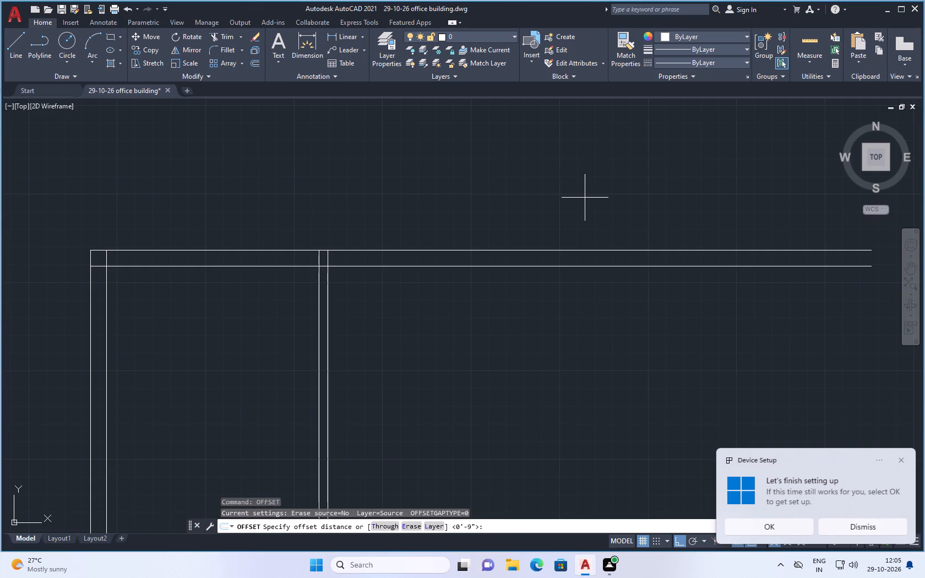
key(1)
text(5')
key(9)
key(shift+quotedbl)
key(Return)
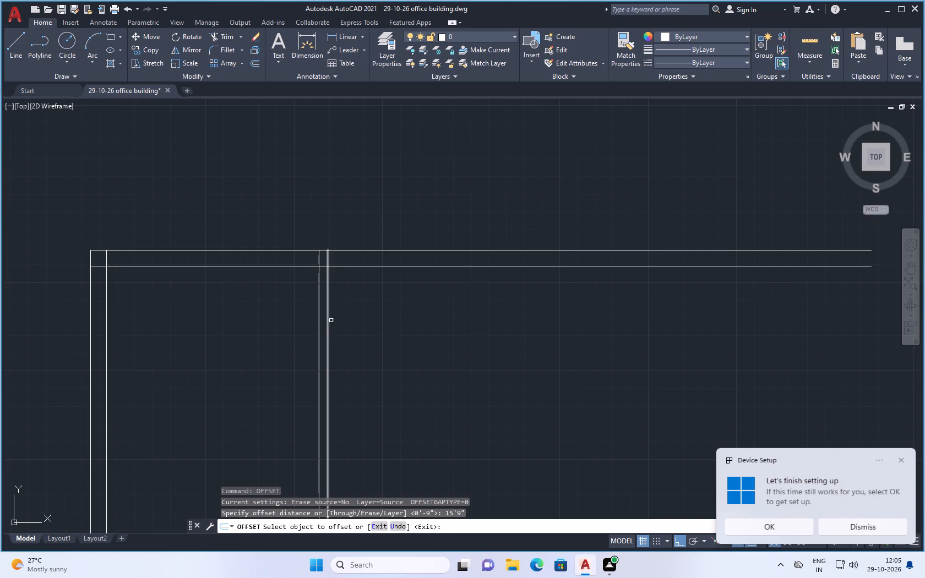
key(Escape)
Offset the right line of the 5" partition wall 14'5" to the right.
key(space)
text(14')
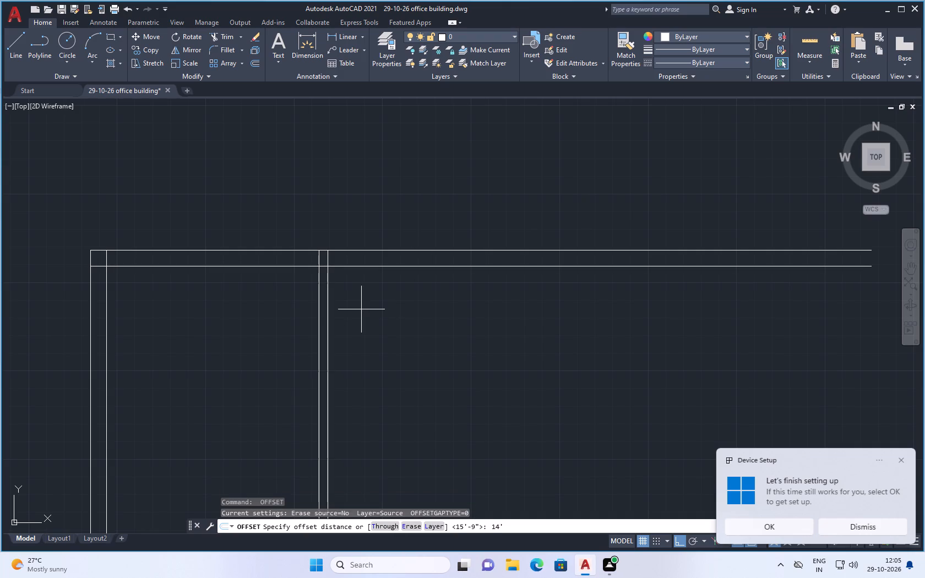
key(5)
key(shift+quotedbl)
key(Return)
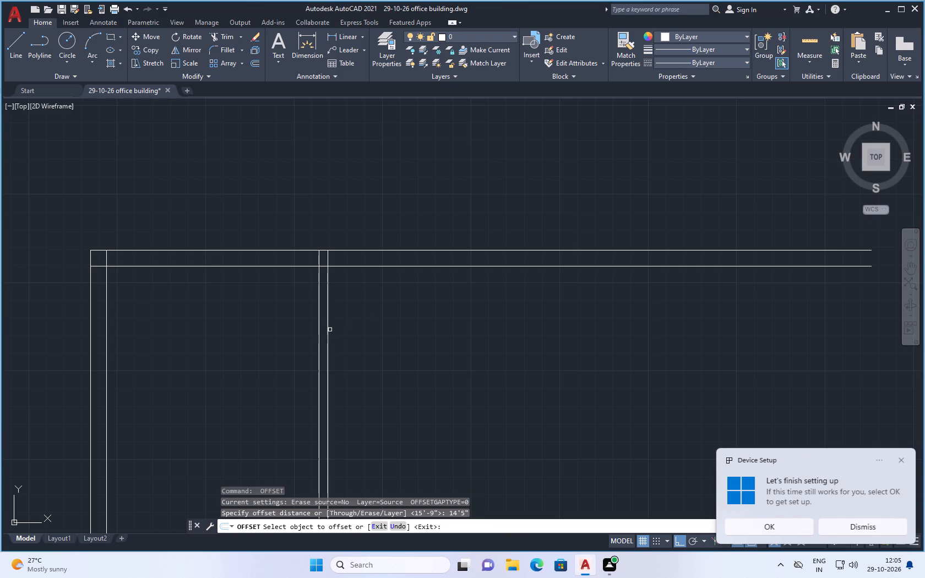
click(327, 332)
click(471, 324)
key(Escape)
scroll(456, 335, down, 3)
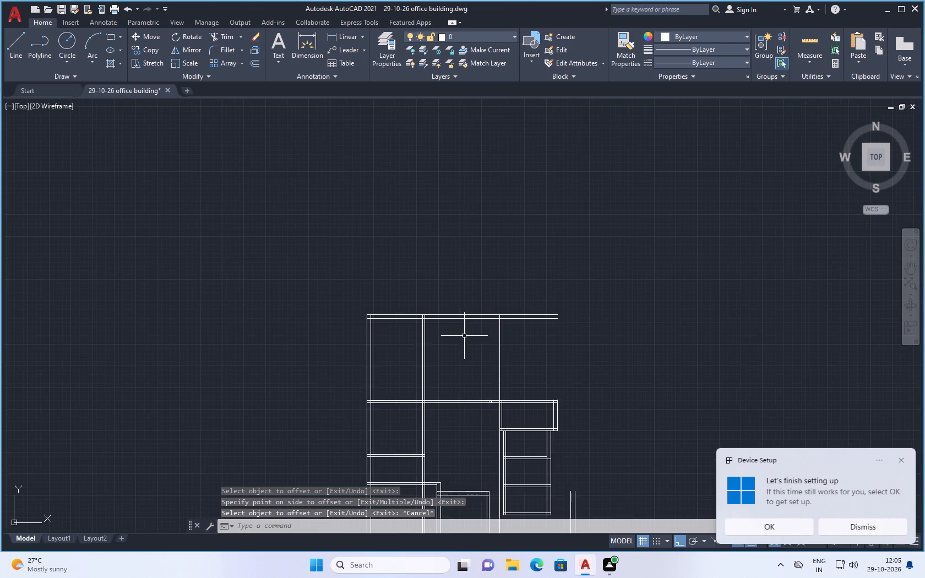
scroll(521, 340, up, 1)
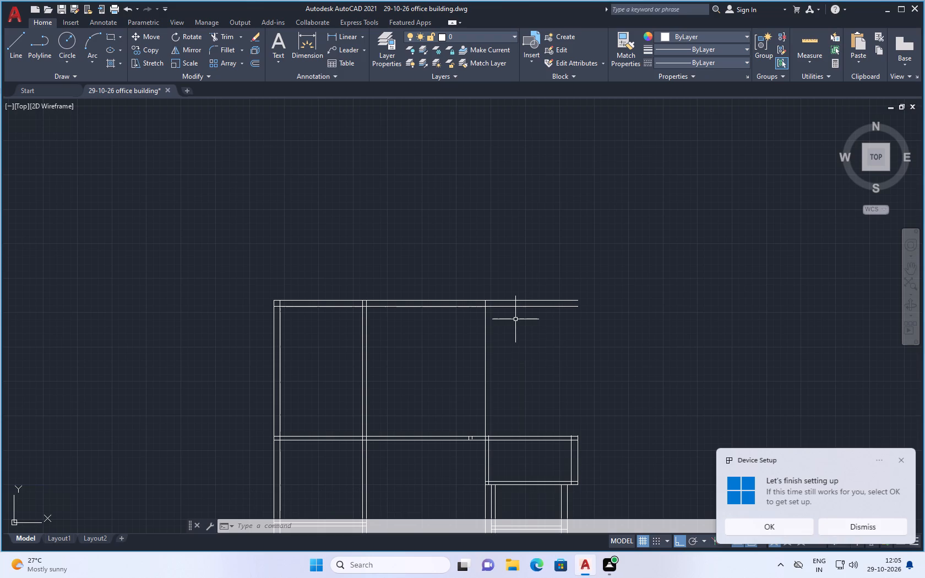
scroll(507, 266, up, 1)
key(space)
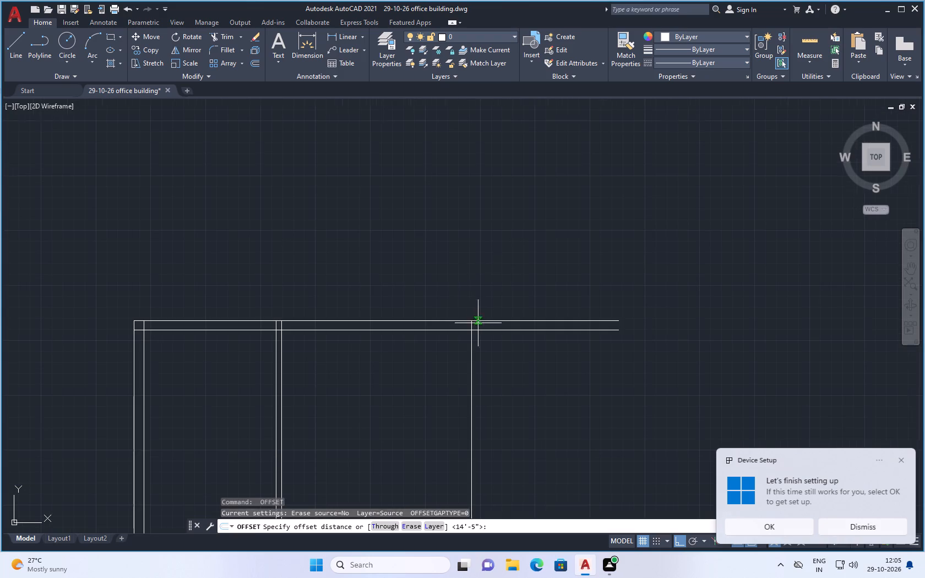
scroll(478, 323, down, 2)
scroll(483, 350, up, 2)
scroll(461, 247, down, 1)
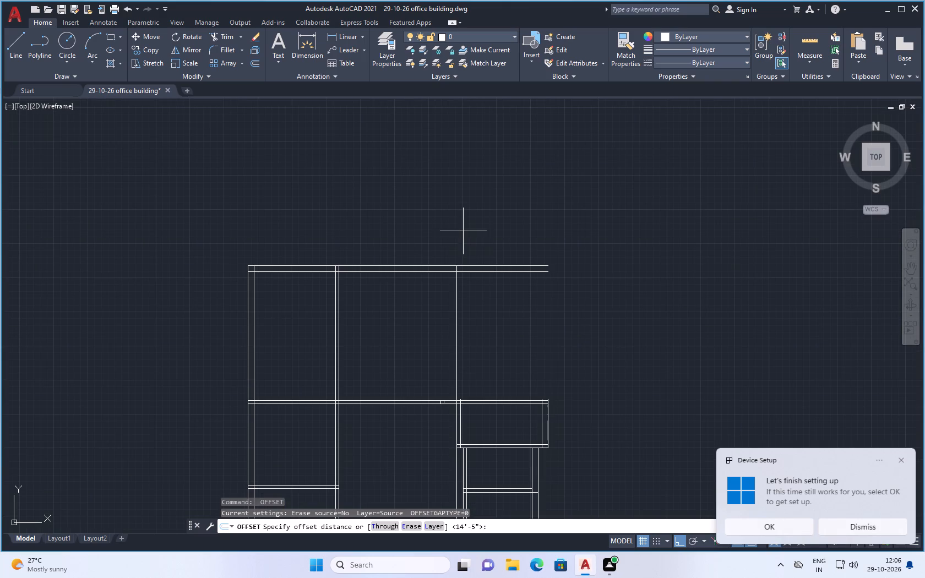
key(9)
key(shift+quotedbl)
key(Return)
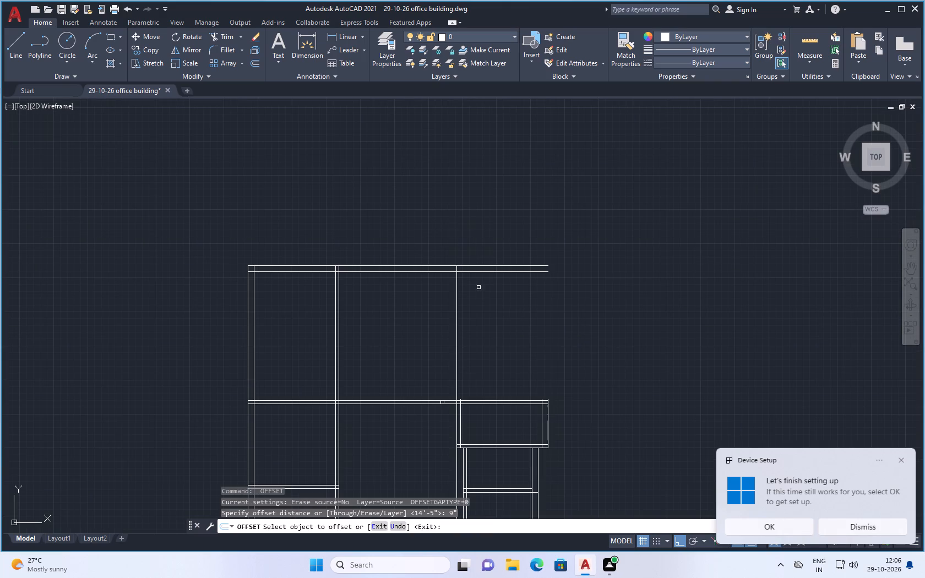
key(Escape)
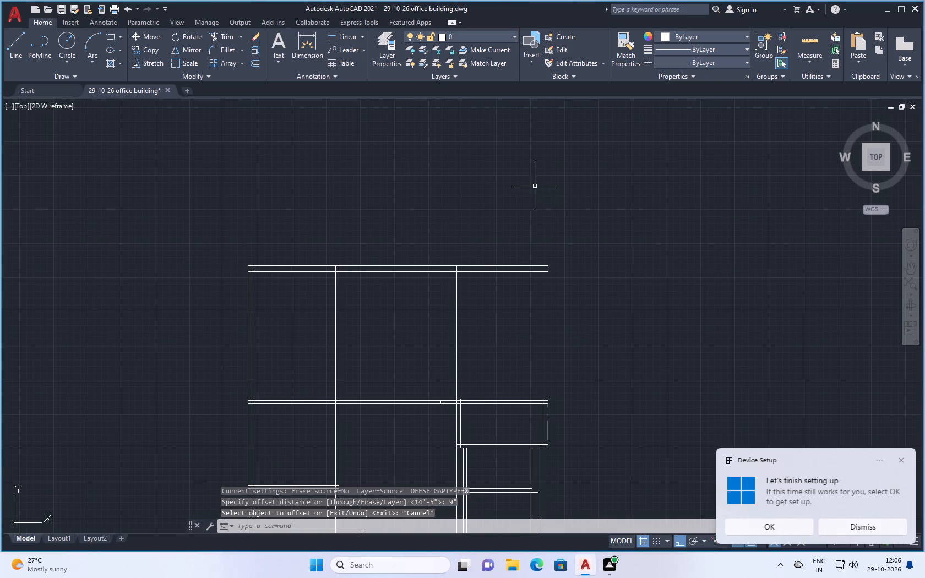
Offset the vertical line on the right side of the upper-middle room 5" to the right to form its wall.
key(space)
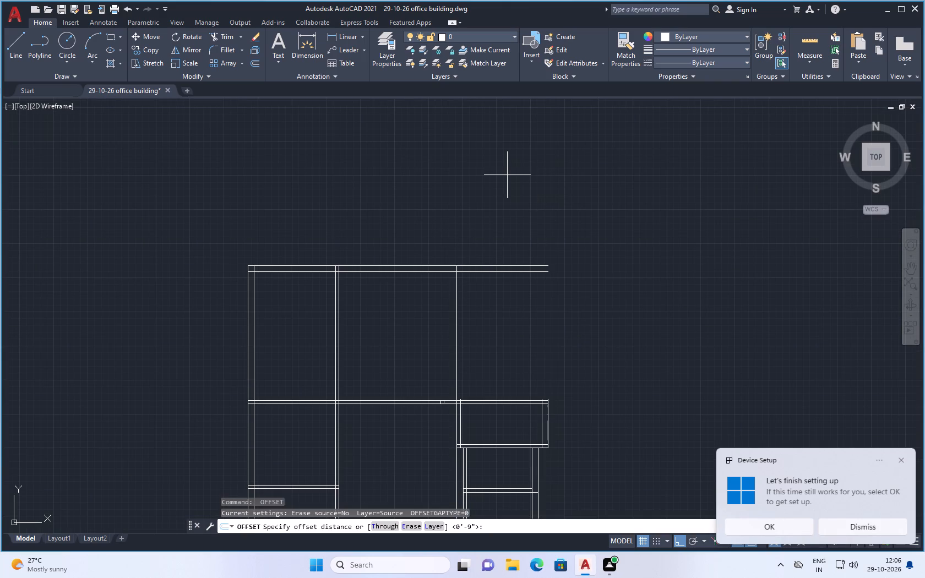
key(5)
key(shift+quotedbl)
key(Return)
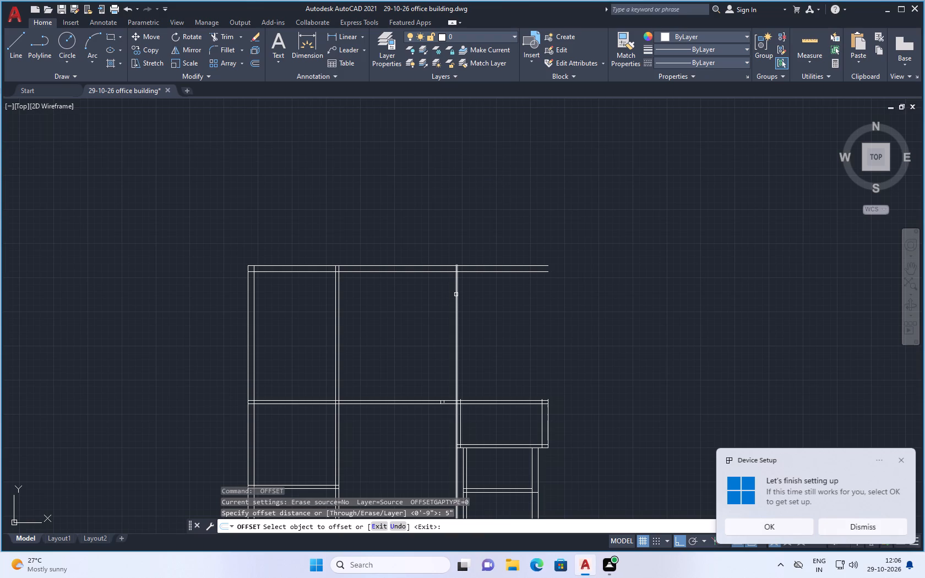
click(456, 295)
click(476, 280)
key(Escape)
Trim both top wall lines where they extend past the upper-middle room's right wall.
scroll(485, 274, down, 1)
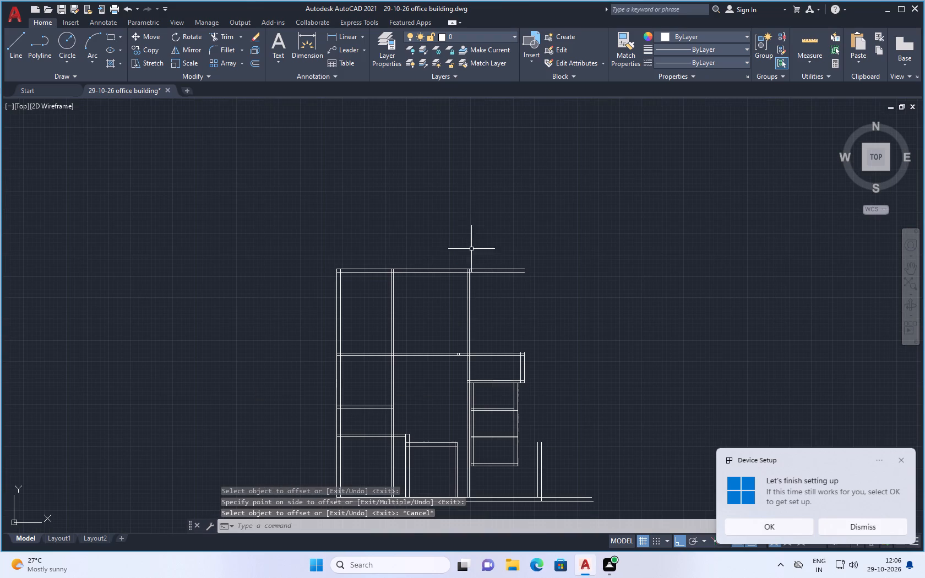
scroll(462, 223, up, 1)
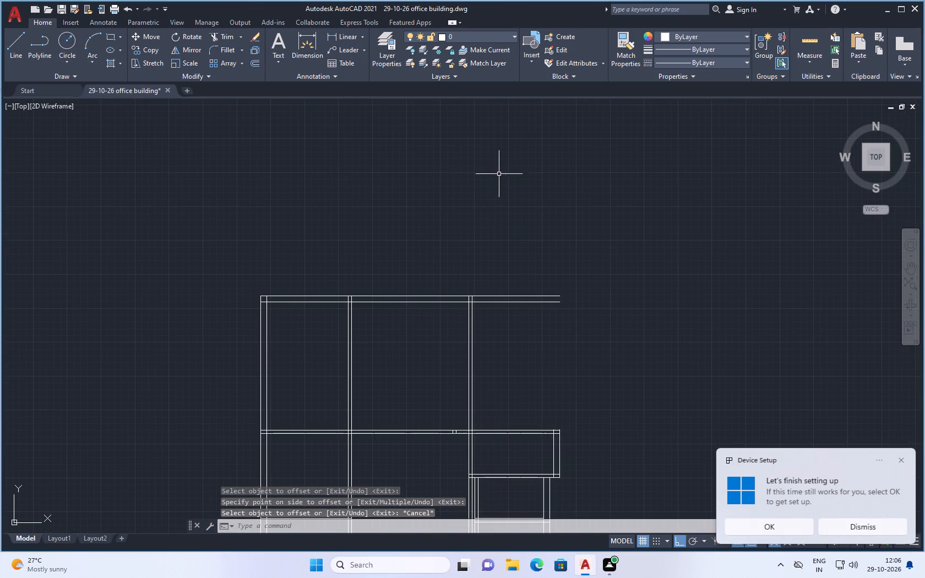
key(space)
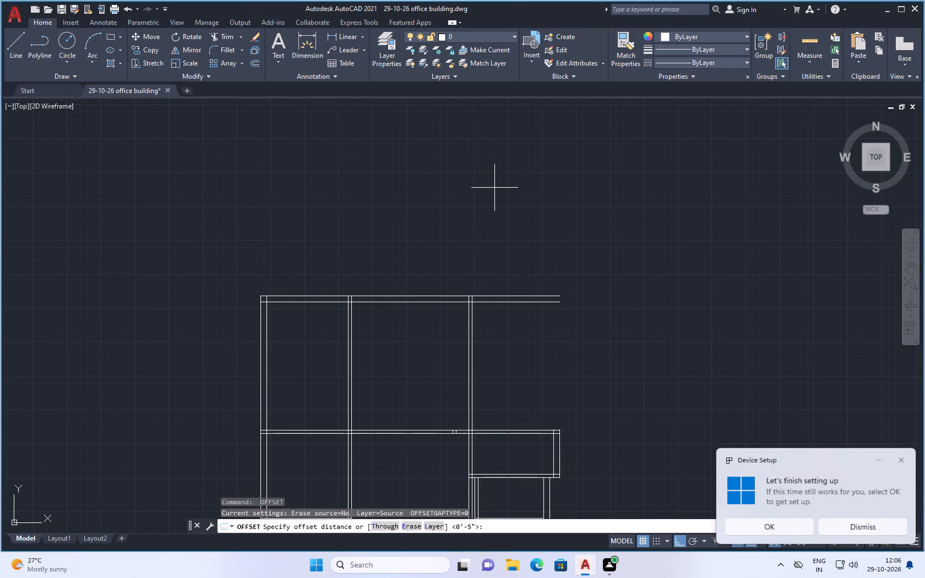
key(Escape)
key(t)
key(r)
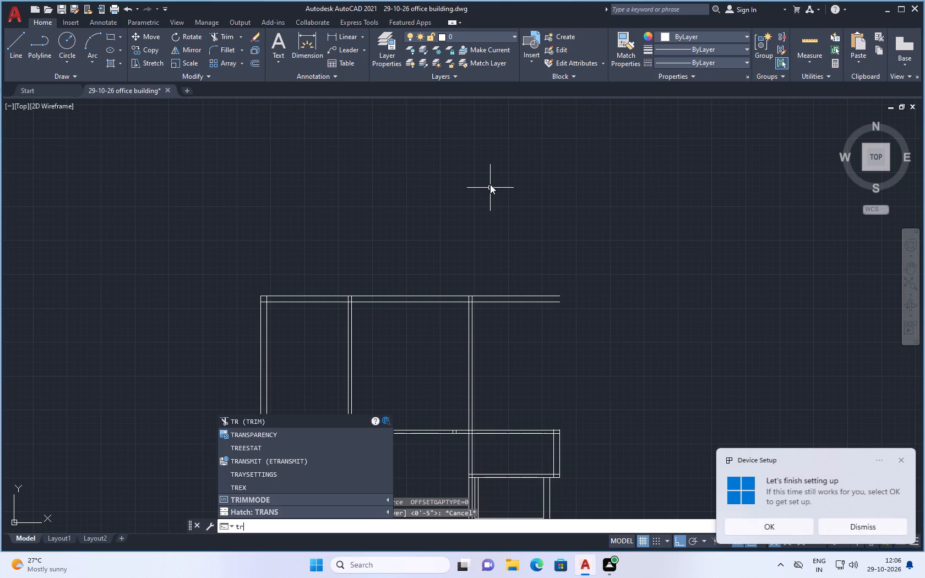
key(Return)
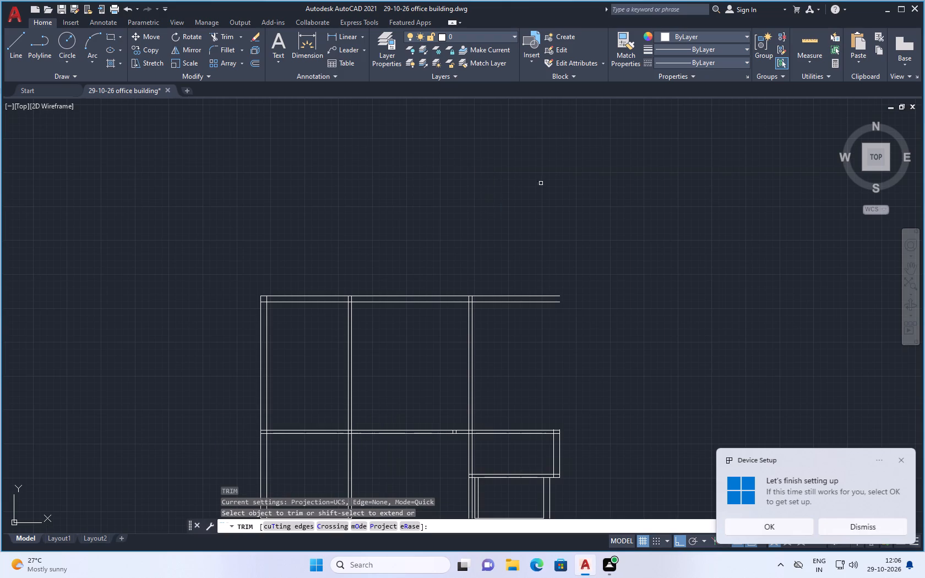
click(512, 297)
click(513, 303)
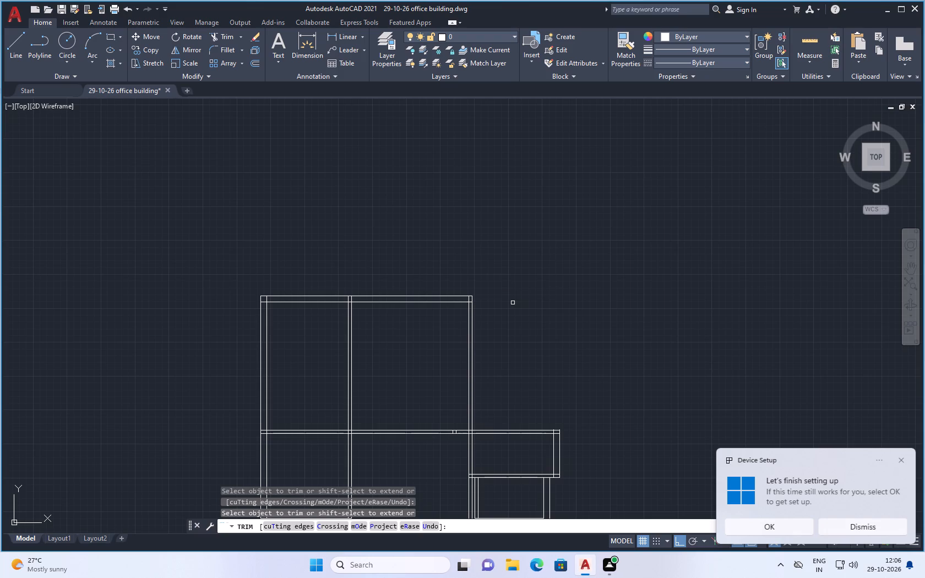
key(Escape)
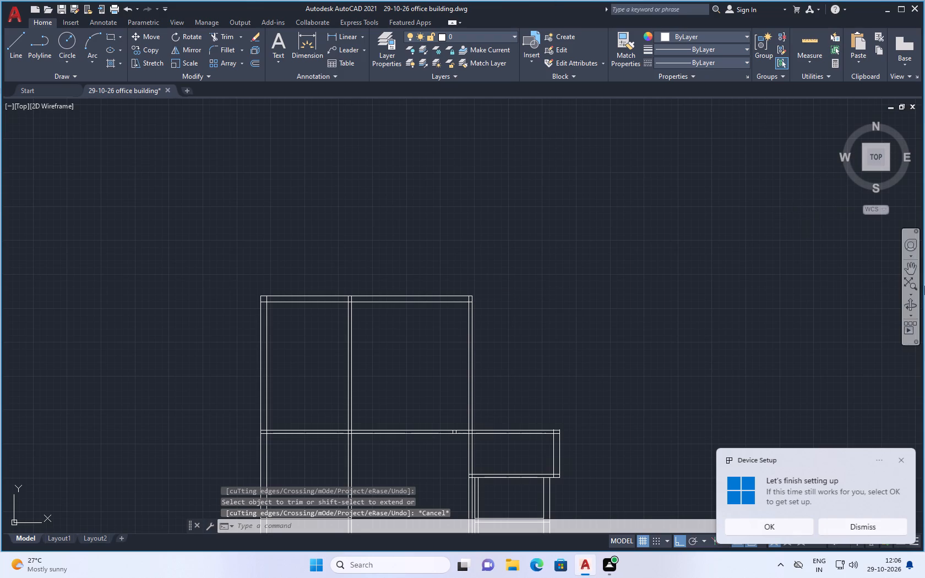
Offset the outer line of the upper-middle room's 5" right wall 12' to the right.
scroll(873, 259, up, 2)
scroll(614, 258, down, 2)
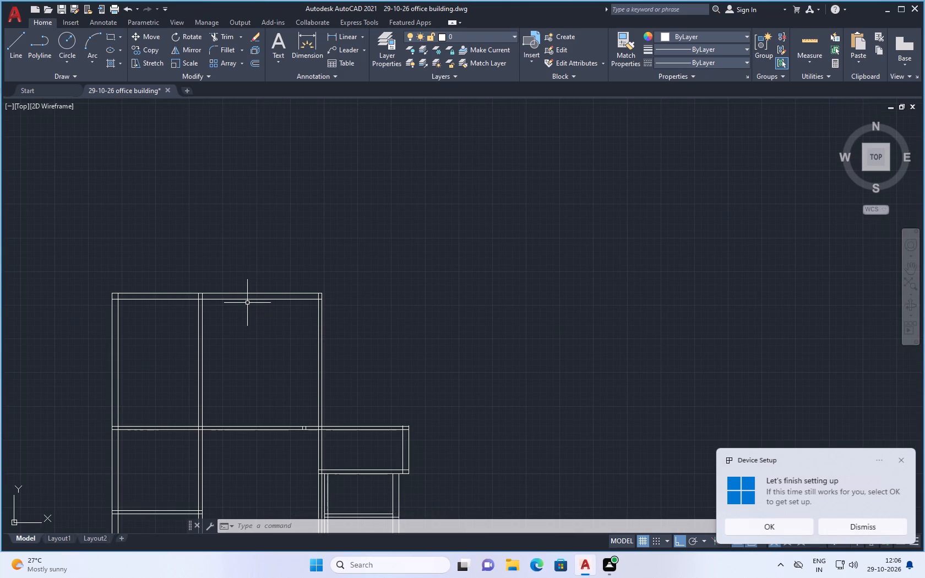
text(off)
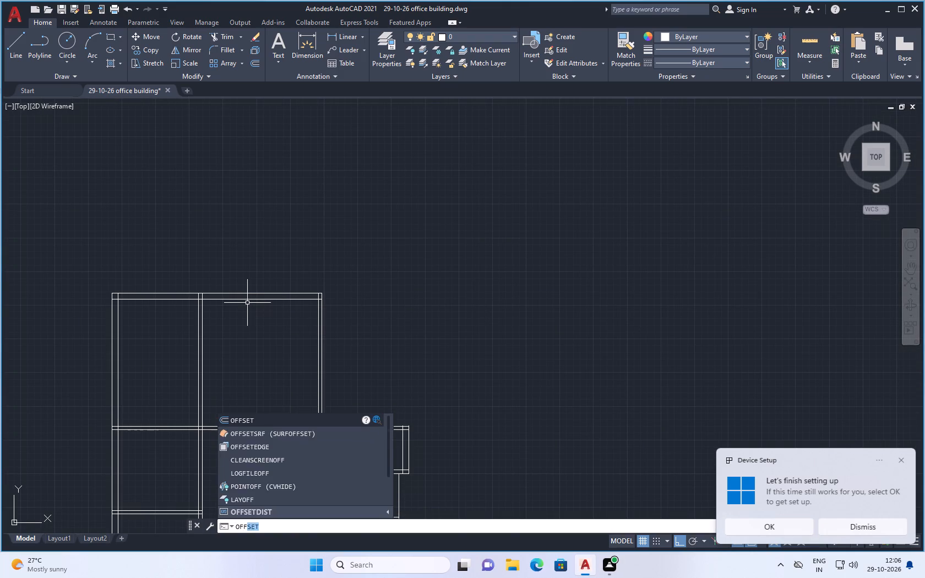
key(Return)
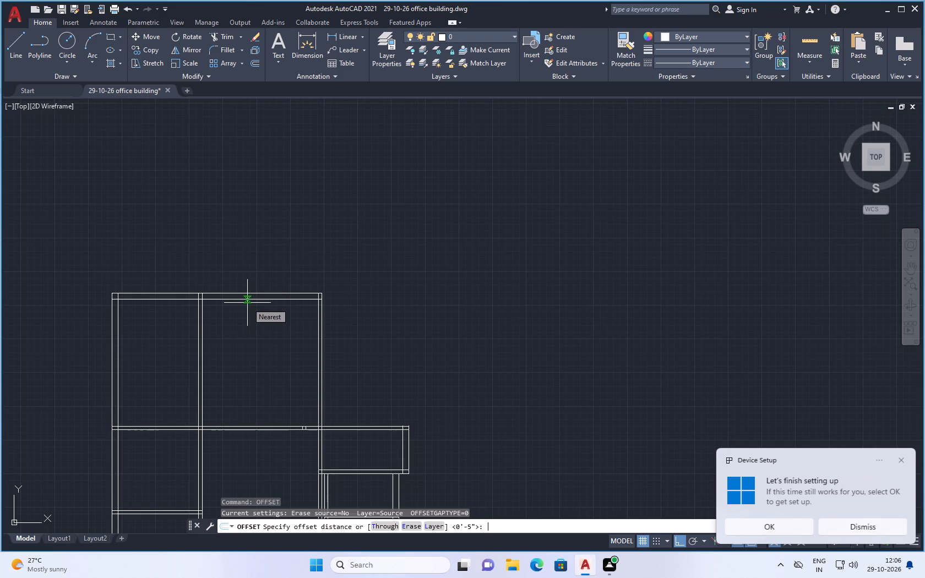
text(12')
key(Return)
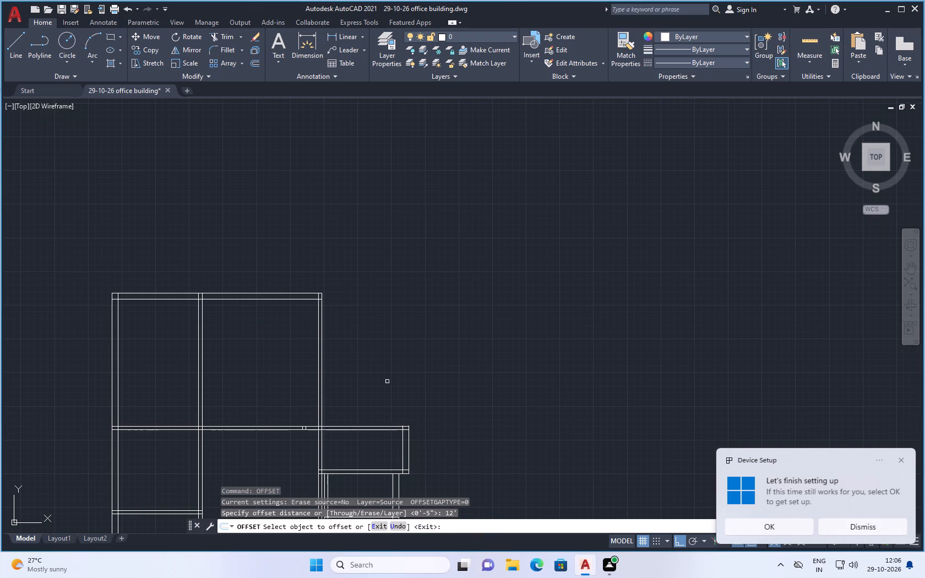
drag(322, 373, 340, 367)
click(448, 373)
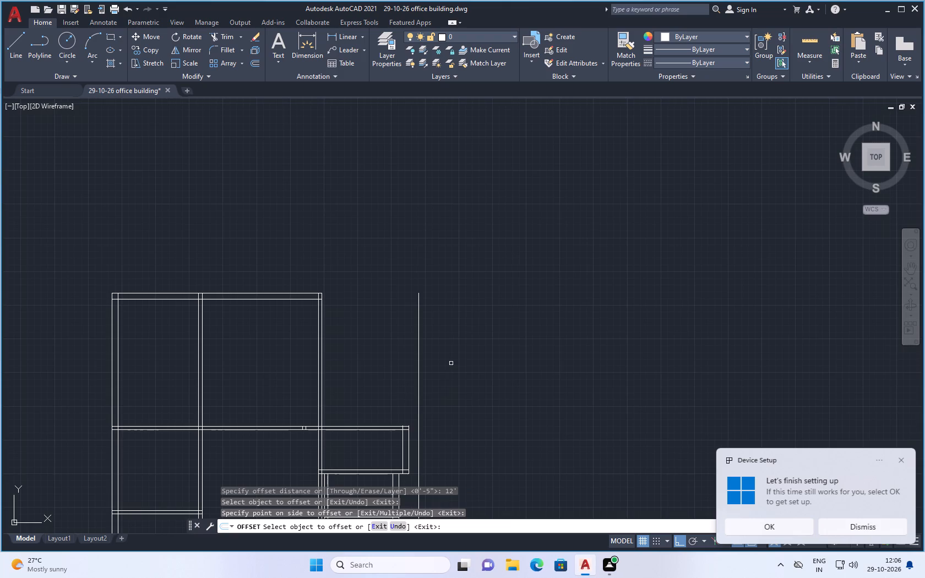
scroll(472, 313, down, 3)
scroll(470, 331, up, 2)
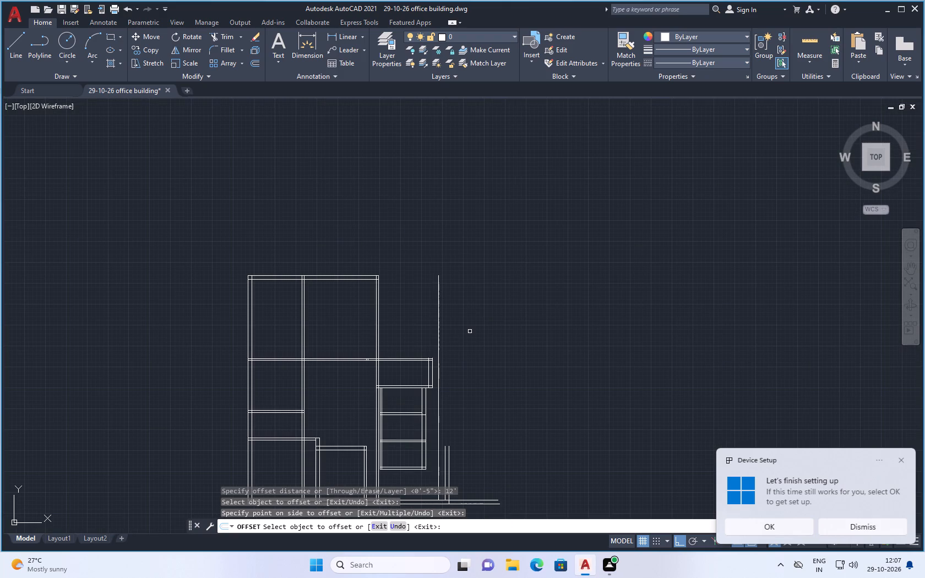
key(Escape)
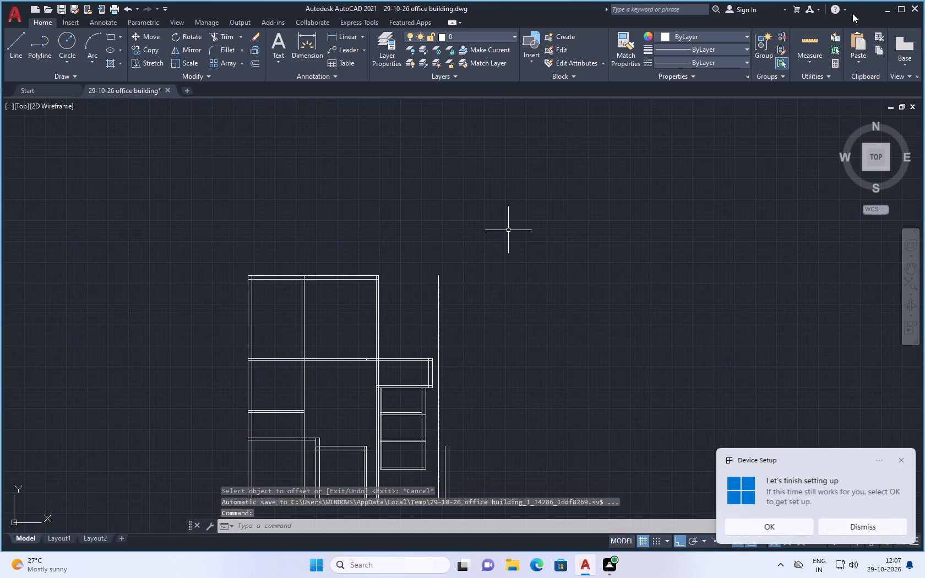
Check the upper rooms' wall spacings and lengths with the Quick measure tool.
click(823, 41)
scroll(306, 320, up, 1)
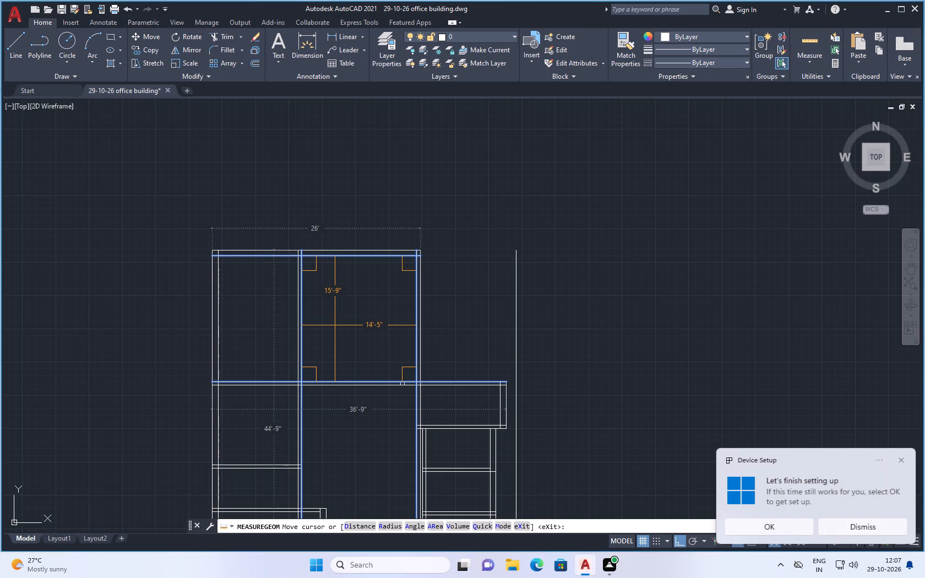
key(Escape)
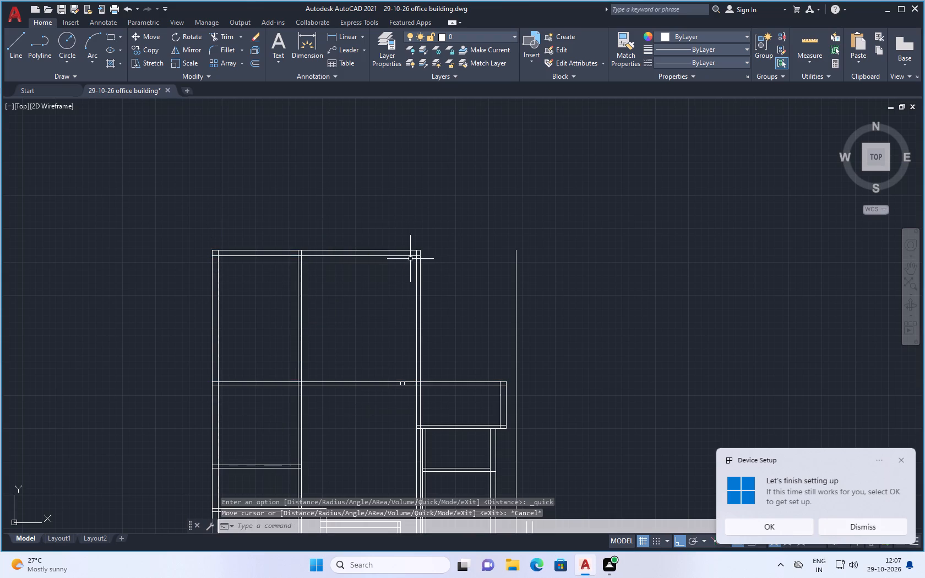
click(813, 39)
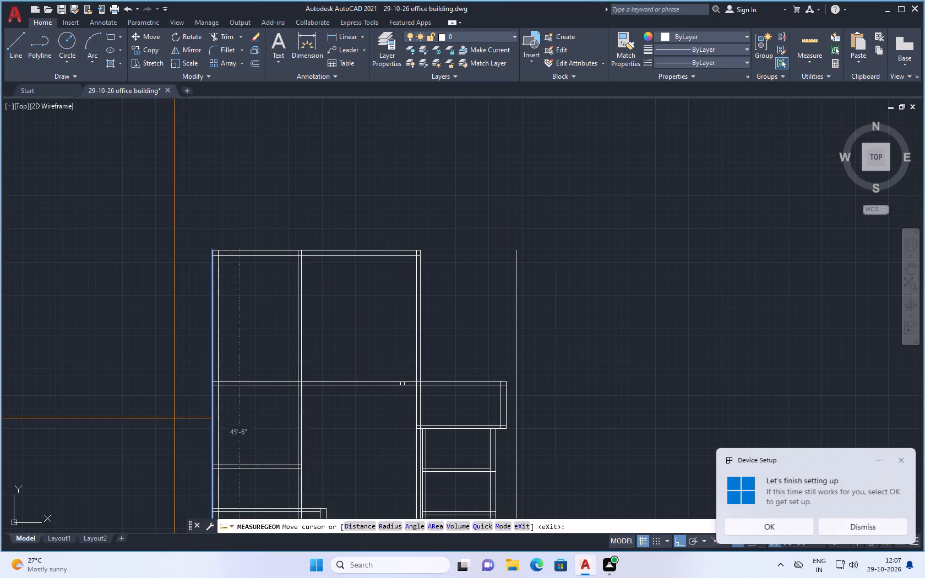
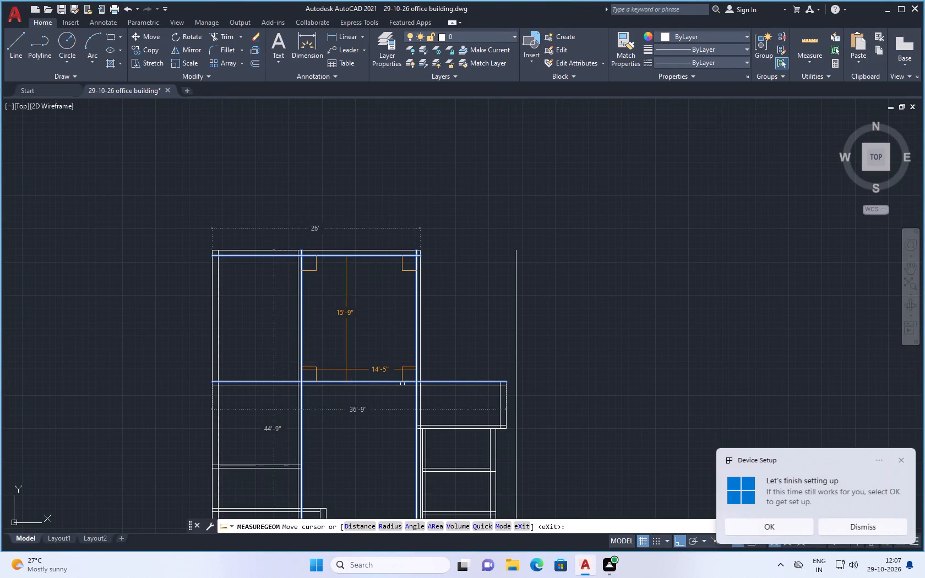
Examine the room dimensions and wall layout around the central hall and the stacked rooms east of it.
scroll(341, 388, down, 1)
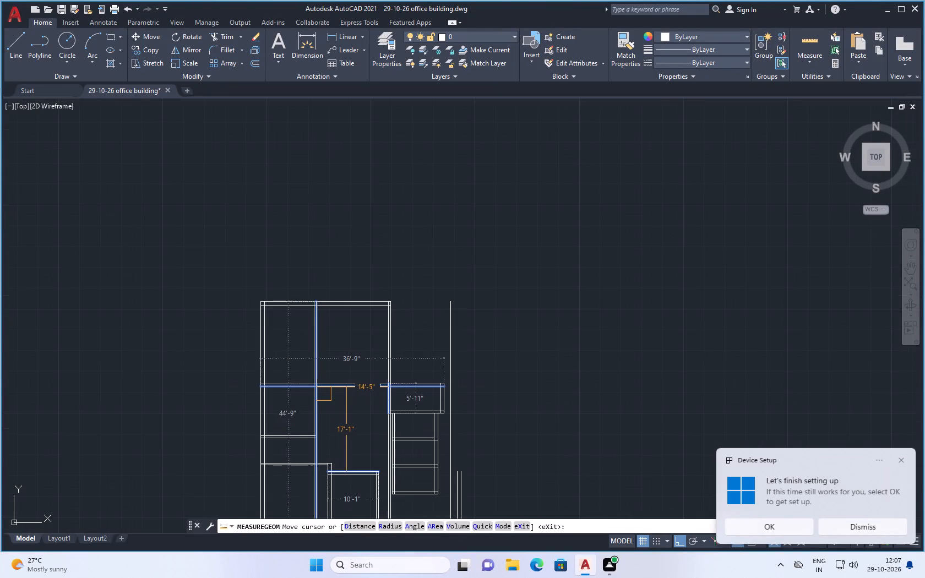
scroll(351, 385, down, 1)
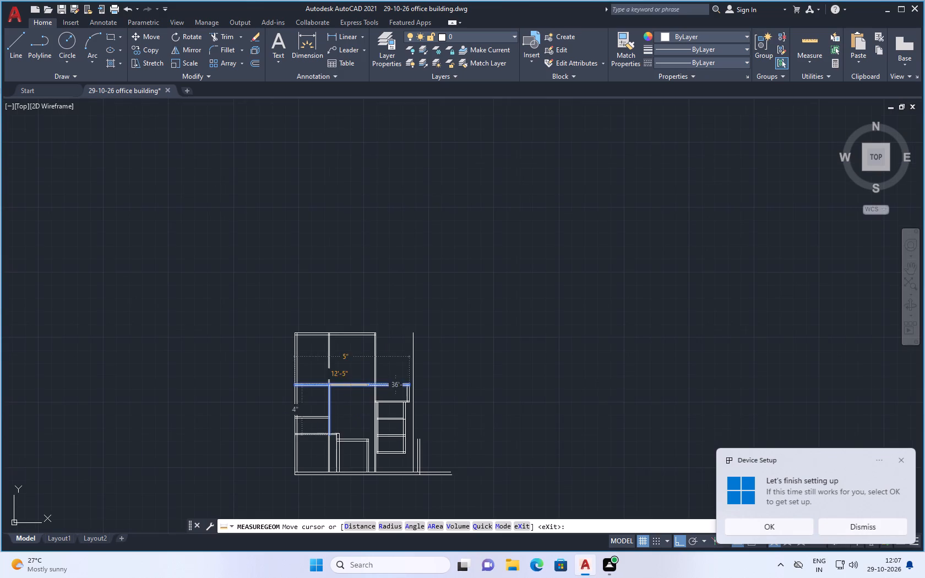
scroll(357, 395, up, 2)
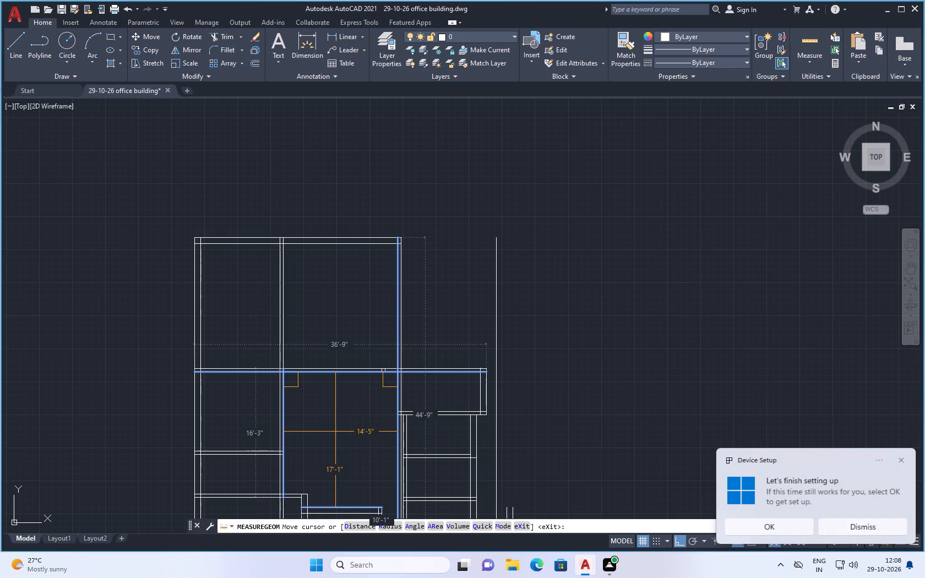
key(Escape)
scroll(364, 348, up, 1)
scroll(487, 301, down, 2)
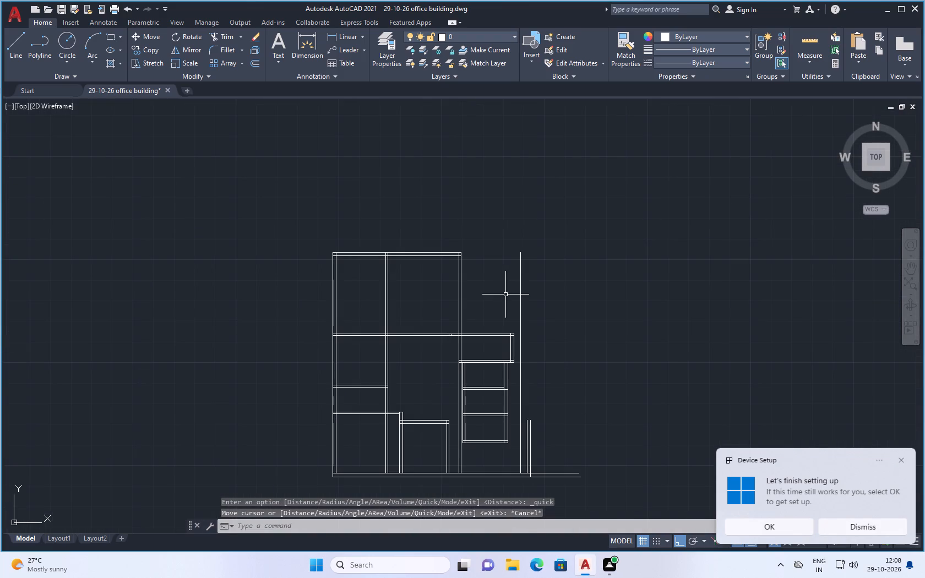
scroll(505, 295, up, 1)
scroll(410, 435, up, 2)
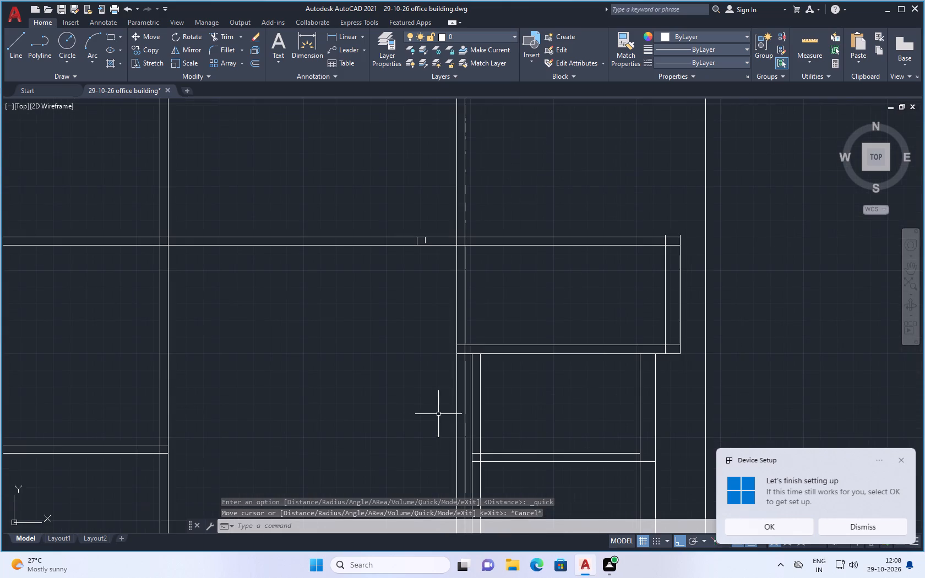
scroll(444, 389, down, 5)
scroll(456, 443, up, 3)
scroll(437, 346, up, 2)
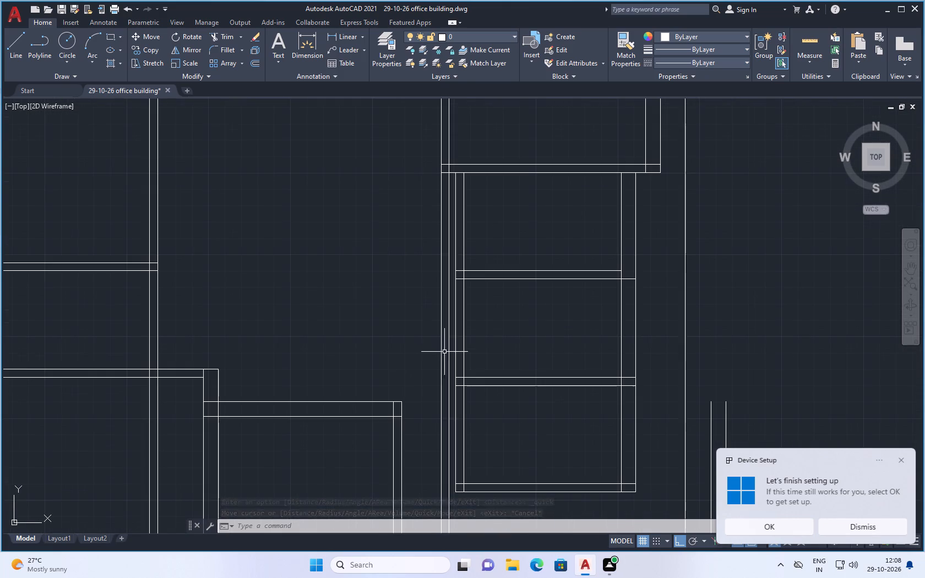
scroll(462, 381, down, 2)
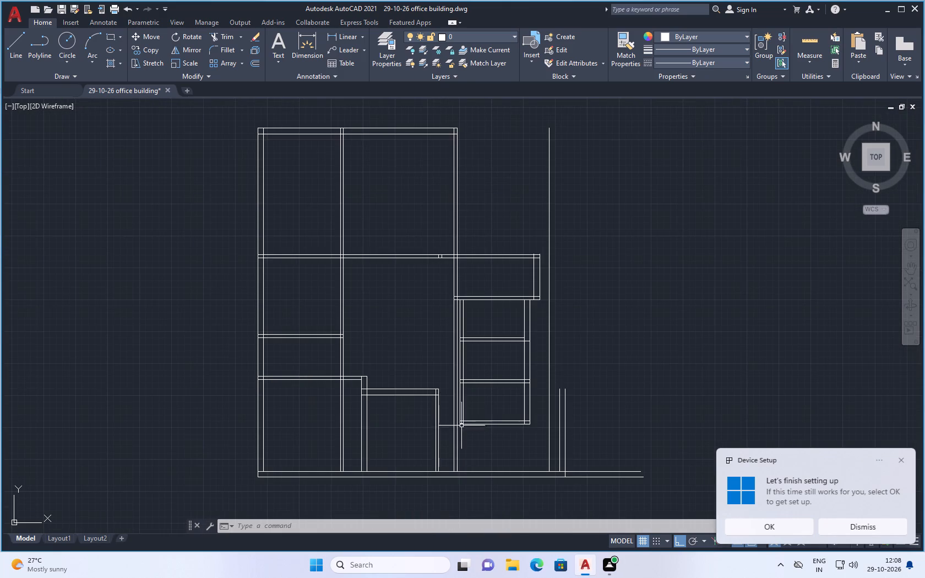
Trim away both vertical wall lines running beside the three stacked rooms, from the small upper room down to the bottom wall.
scroll(450, 411, up, 2)
scroll(450, 410, down, 1)
scroll(466, 294, up, 1)
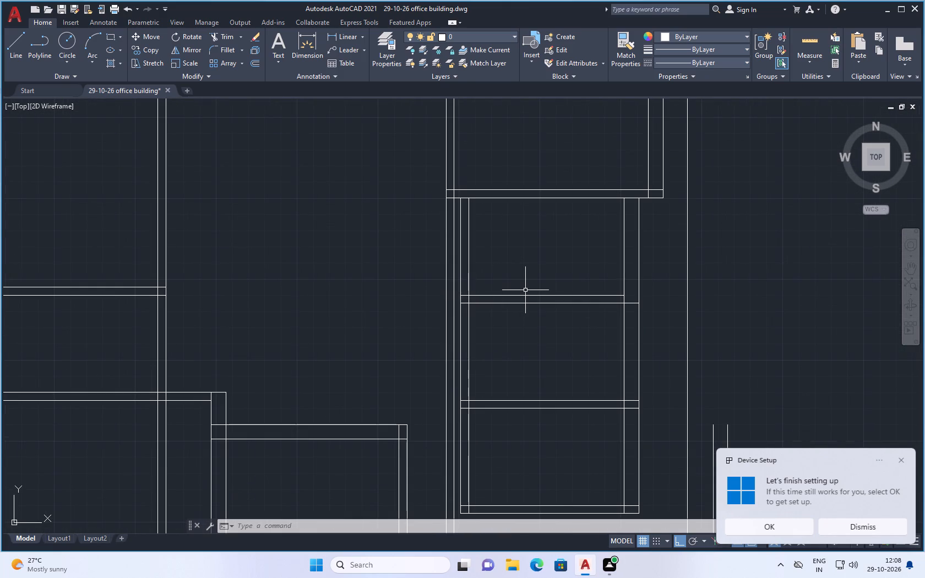
text(tr)
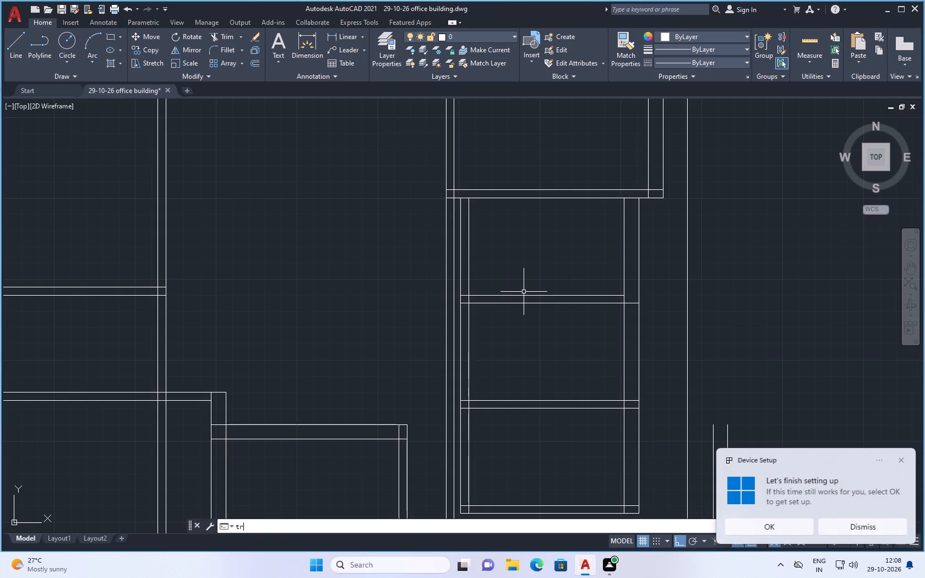
key(Return)
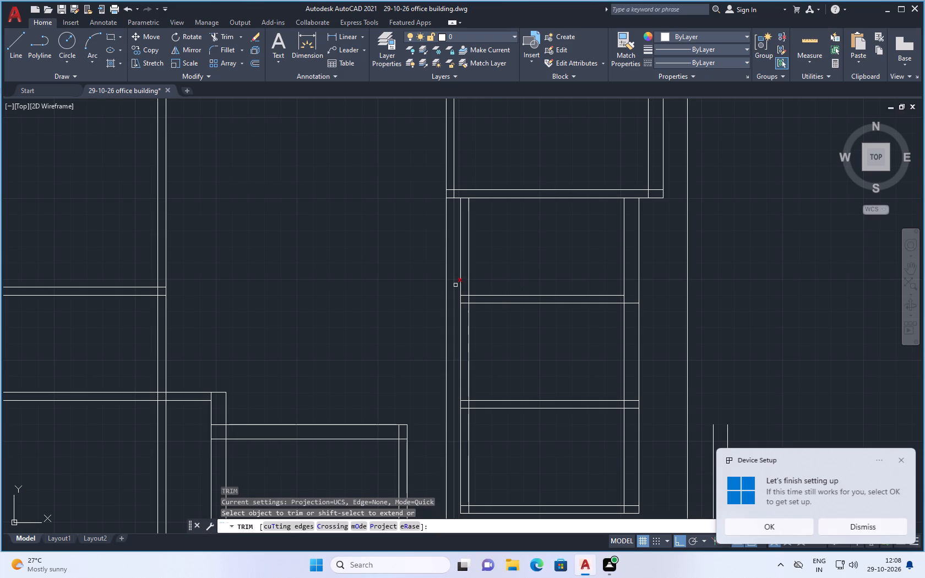
click(453, 287)
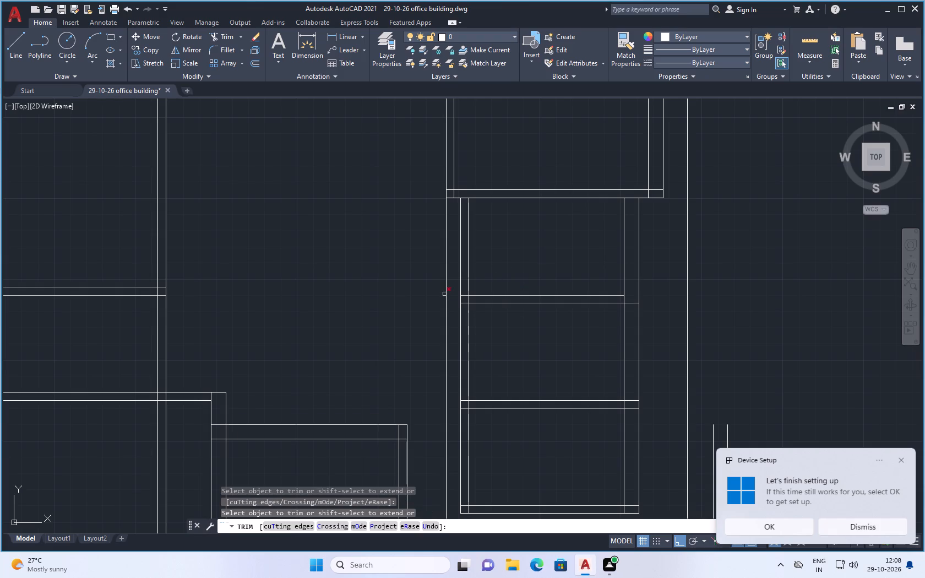
click(445, 293)
scroll(611, 318, down, 3)
key(Escape)
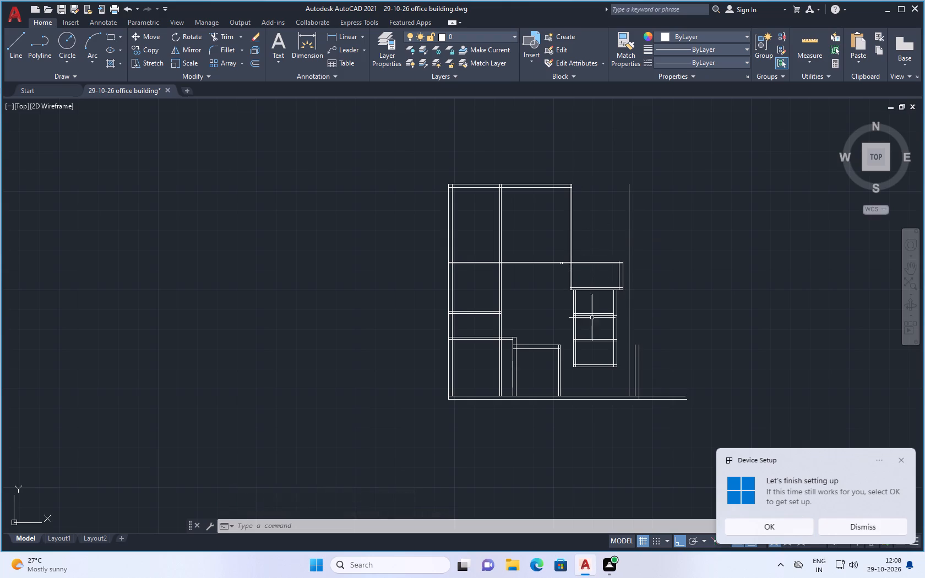
Erase the long freestanding vertical line just east of the stacked rooms.
scroll(586, 328, up, 1)
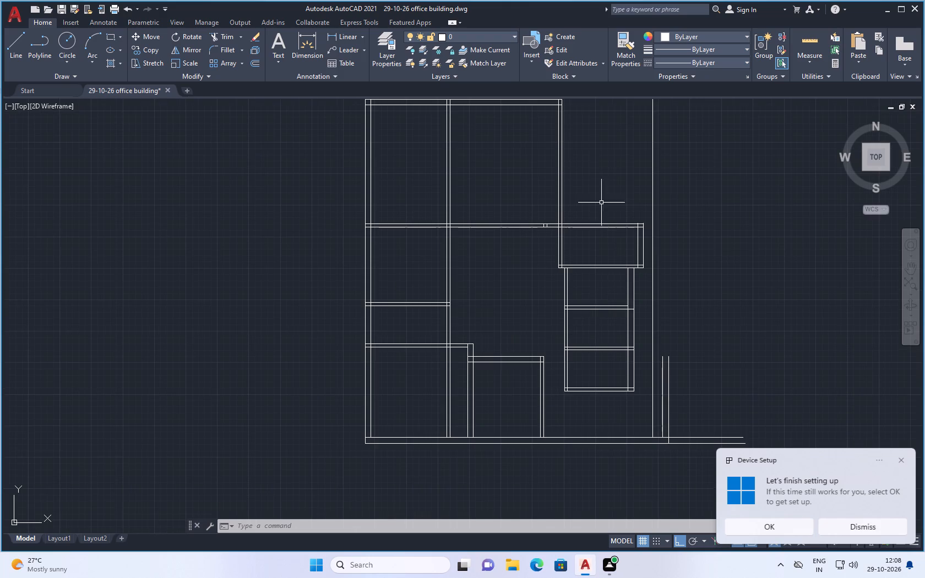
scroll(590, 213, up, 1)
scroll(564, 244, down, 1)
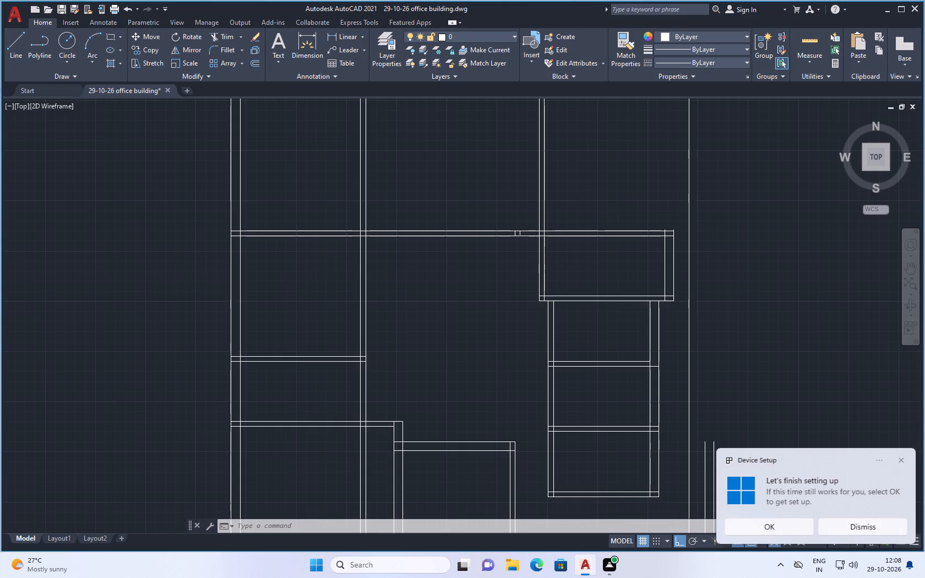
scroll(570, 230, down, 1)
scroll(594, 192, up, 1)
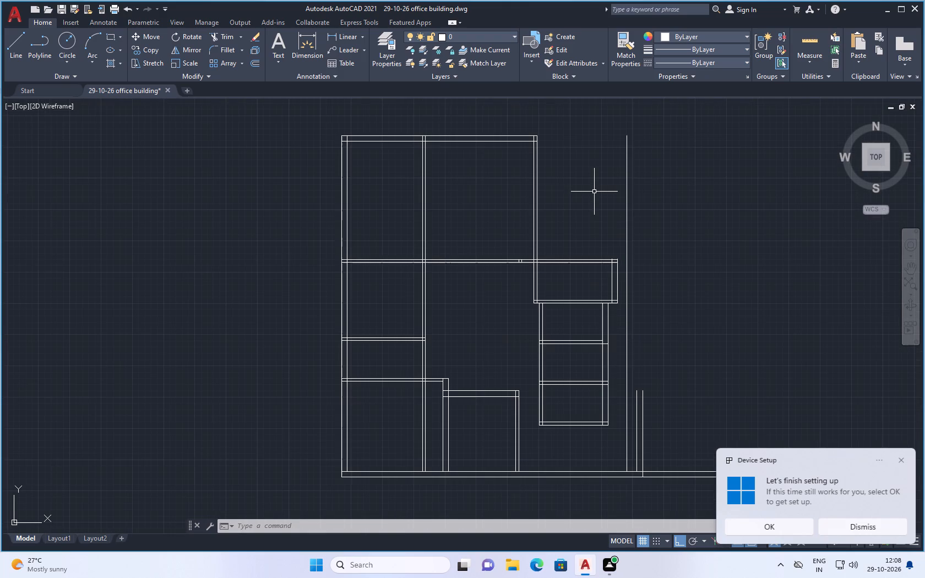
click(625, 195)
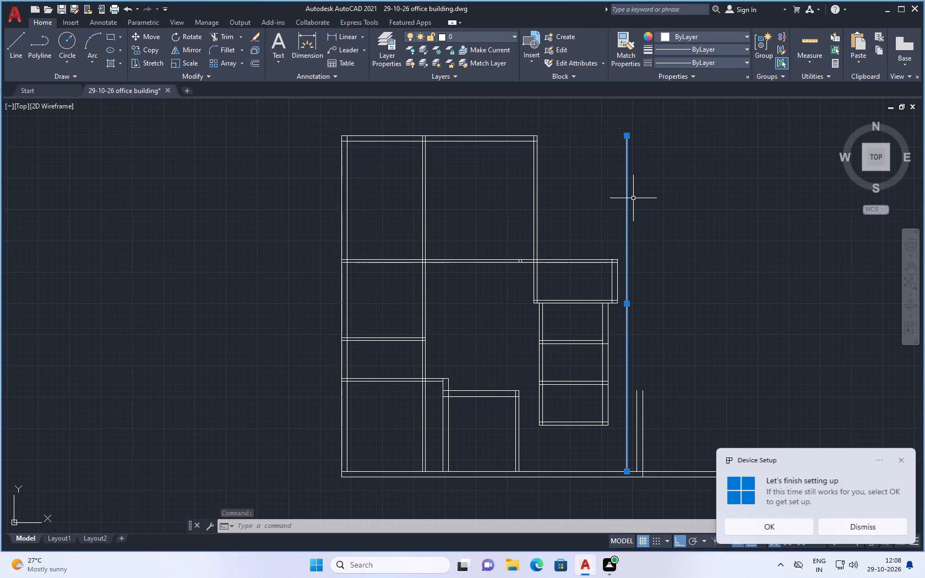
key(Delete)
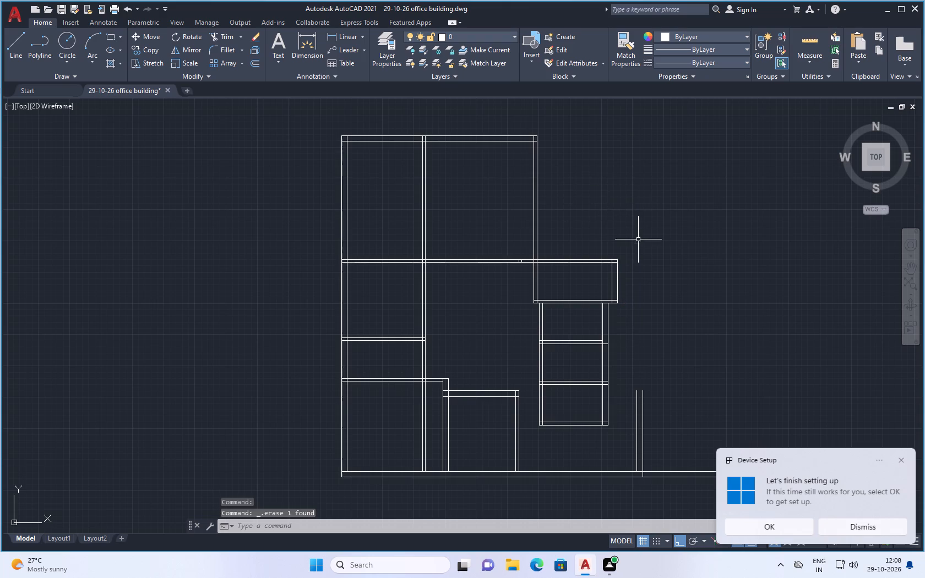
Draw two vertical lines upward from the small east room's outer and inner wall corners, past the building's top wall.
drag(16, 47, 23, 49)
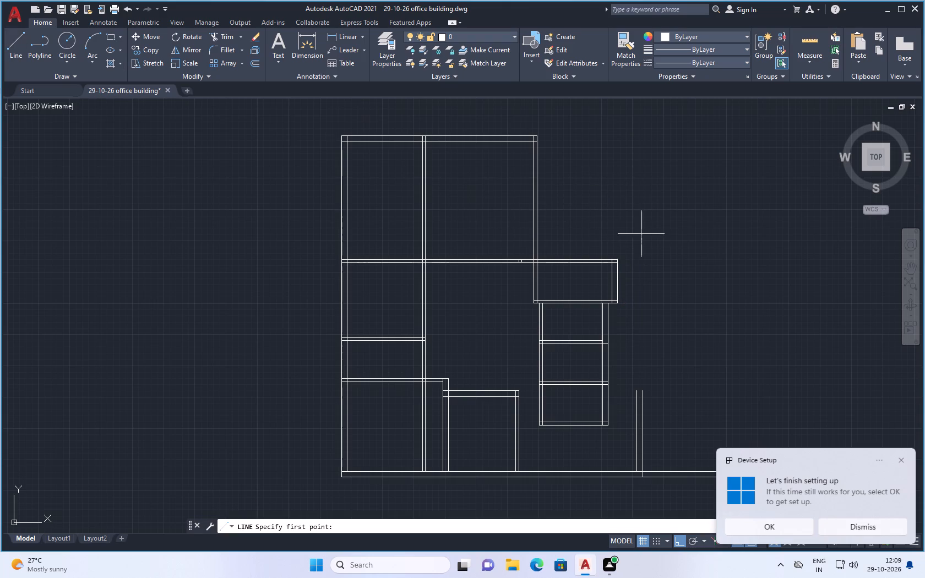
click(616, 258)
click(611, 108)
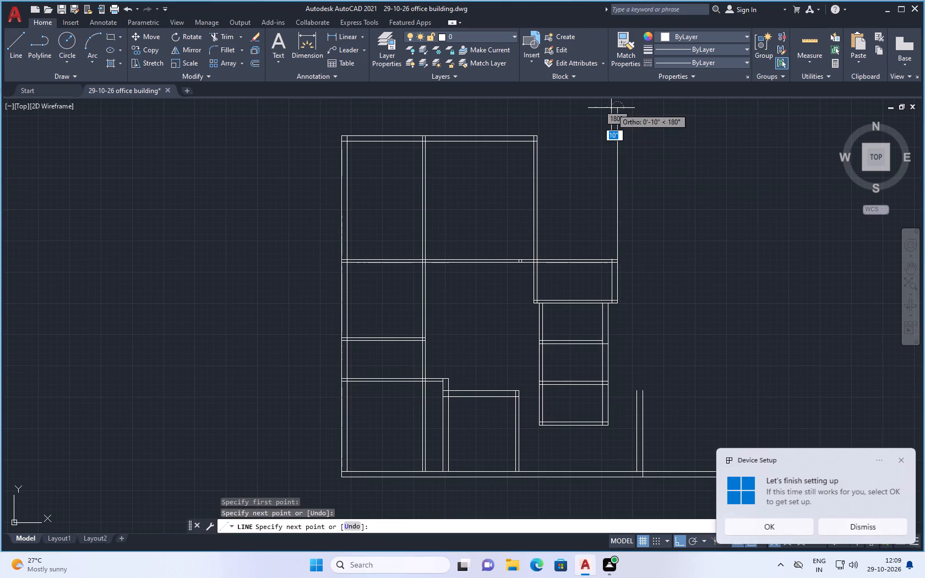
key(Escape)
key(space)
scroll(609, 249, up, 2)
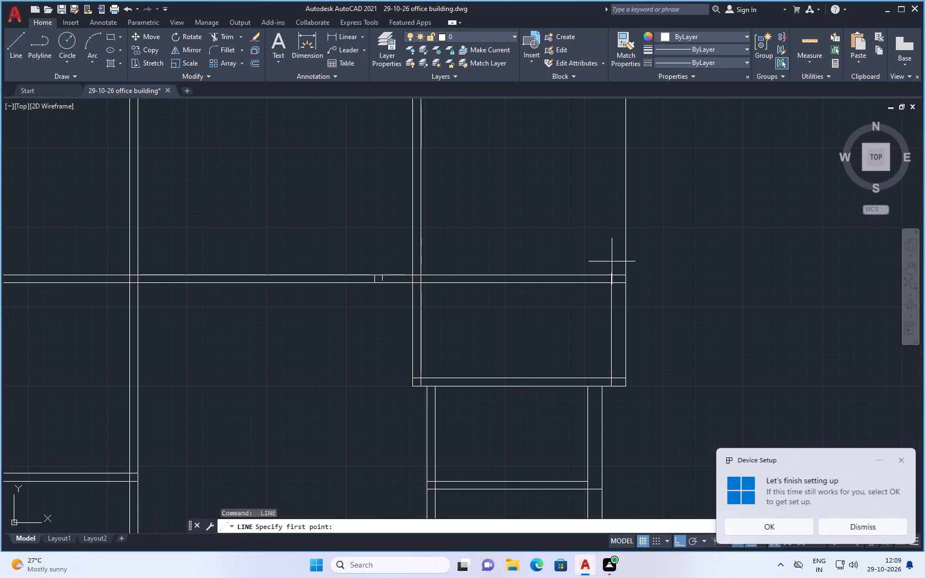
click(610, 273)
scroll(607, 235, down, 3)
click(601, 139)
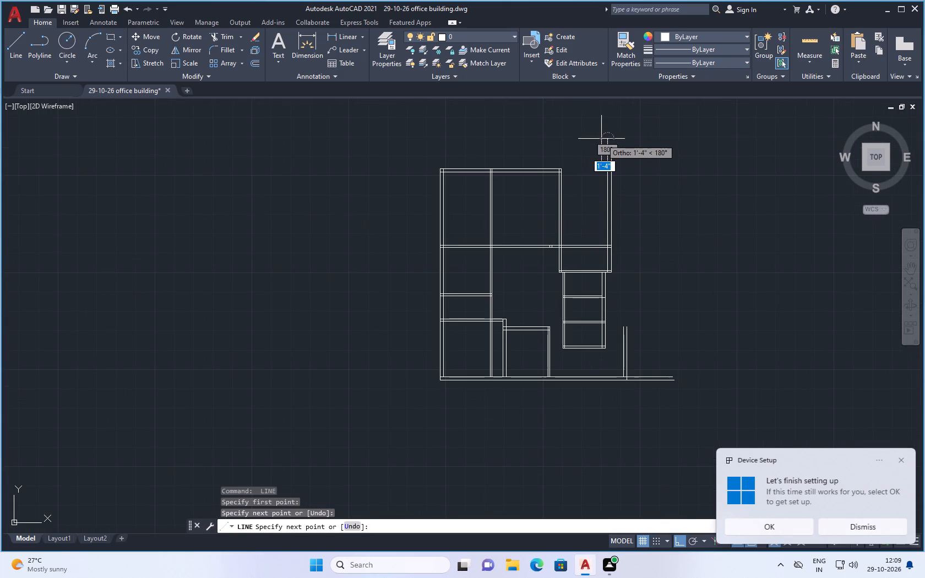
key(Escape)
Offset the small east room's upper horizontal wall line 10' upward.
scroll(584, 160, up, 2)
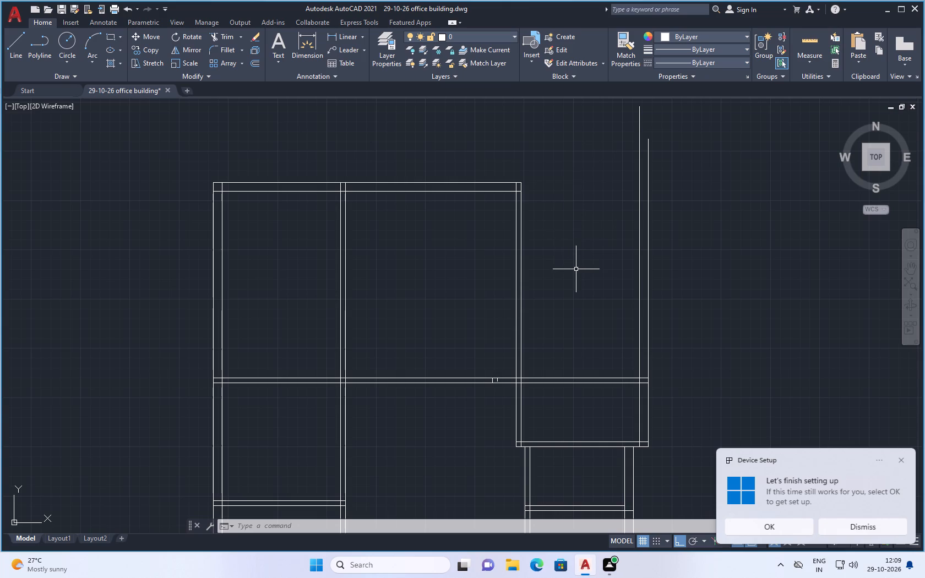
key(o)
key(f)
key(f)
key(Return)
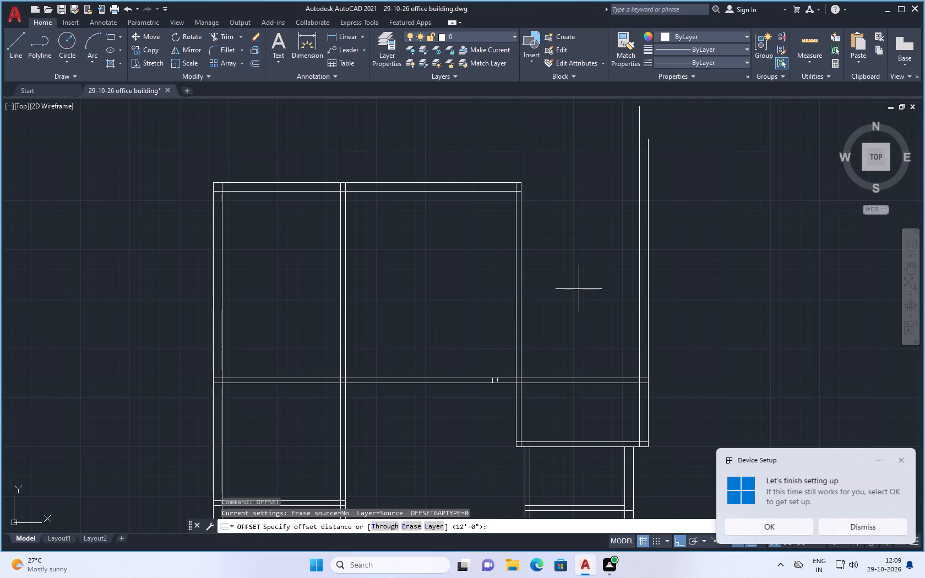
text(10')
key(Return)
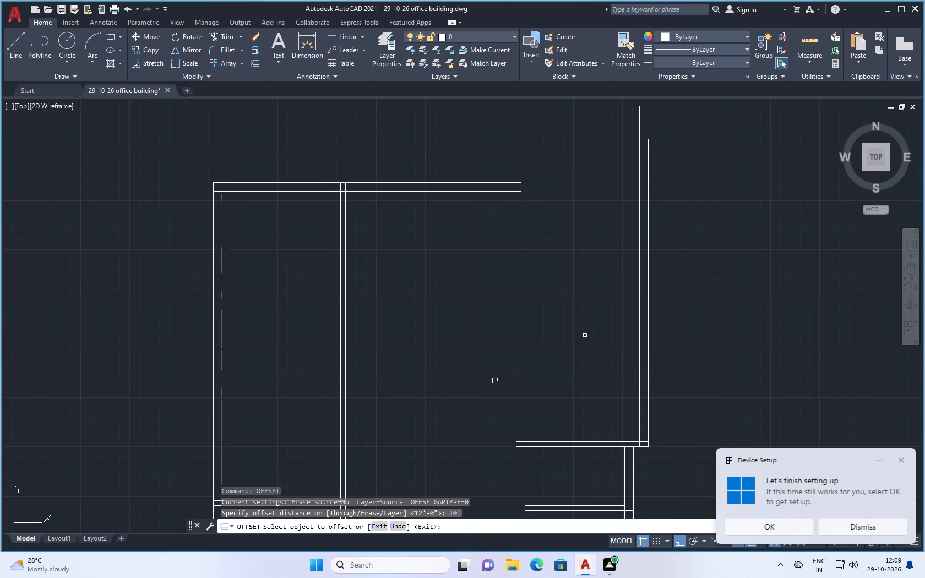
drag(576, 377, 579, 364)
click(584, 304)
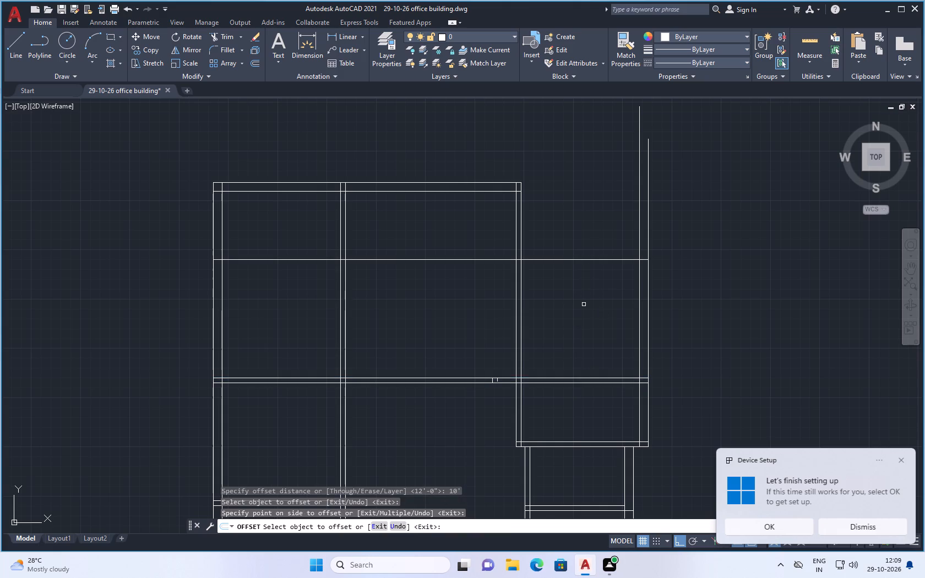
key(Escape)
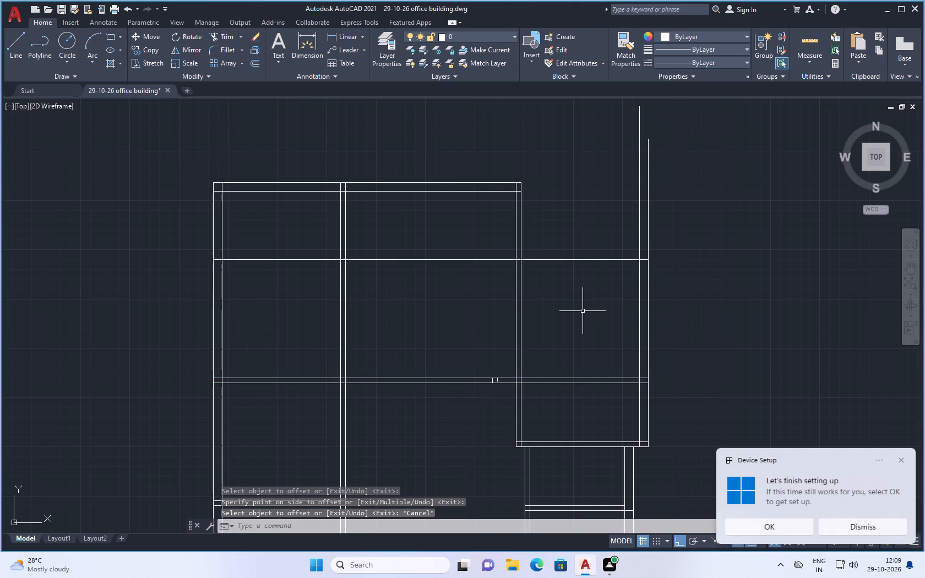
Offset the new horizontal line 5" upward to form the wall thickness.
key(space)
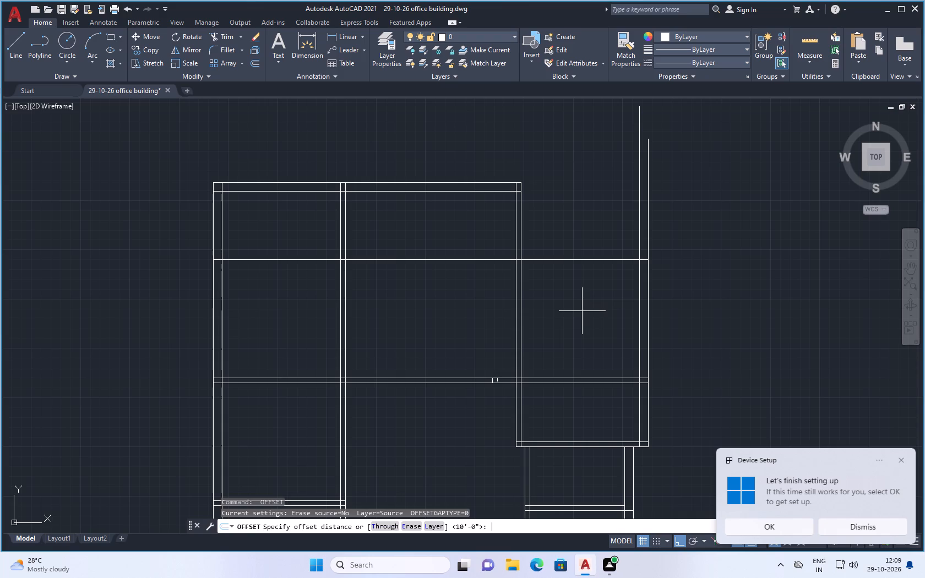
key(5)
key(shift+quotedbl)
key(Return)
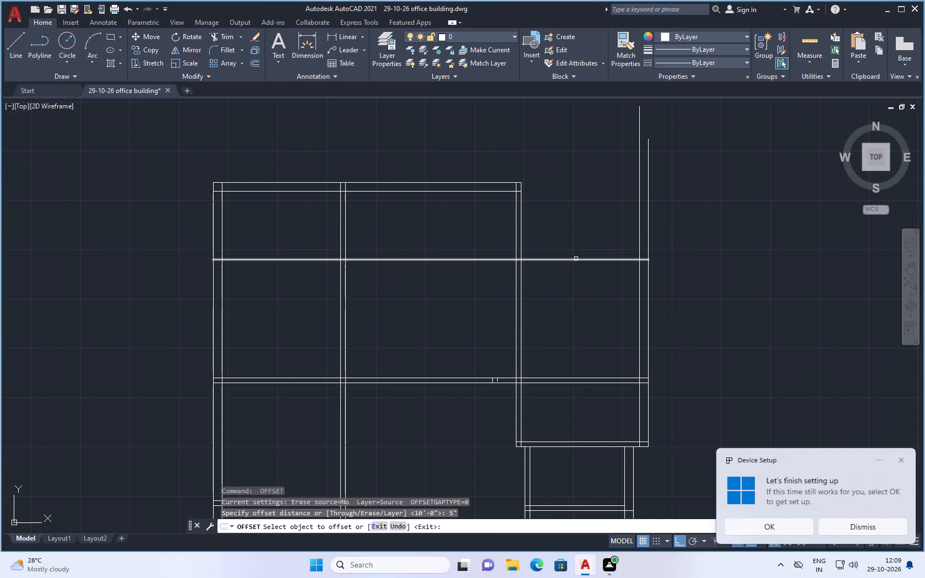
click(577, 259)
click(590, 225)
key(Escape)
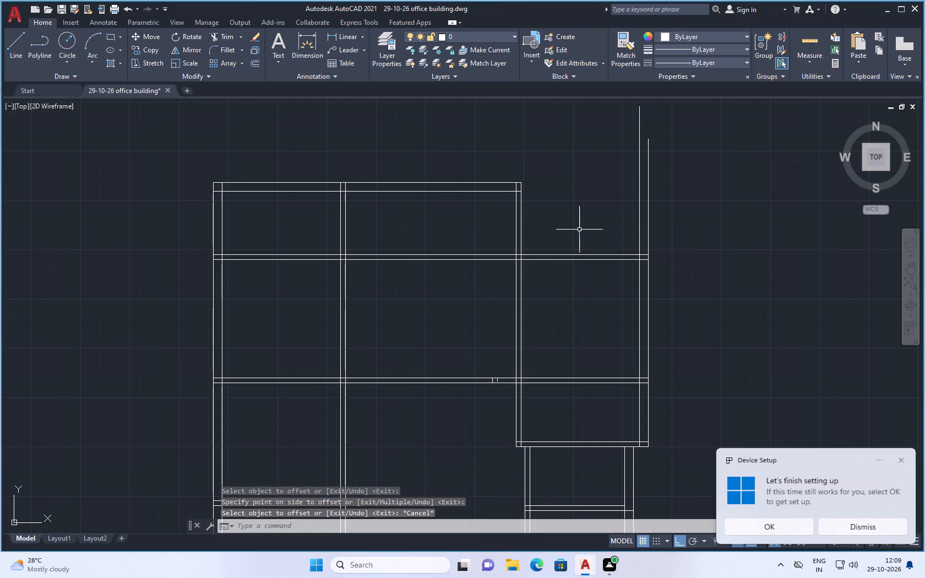
Trim the two east vertical lines where they extend above the new horizontal wall.
text(tr)
key(Return)
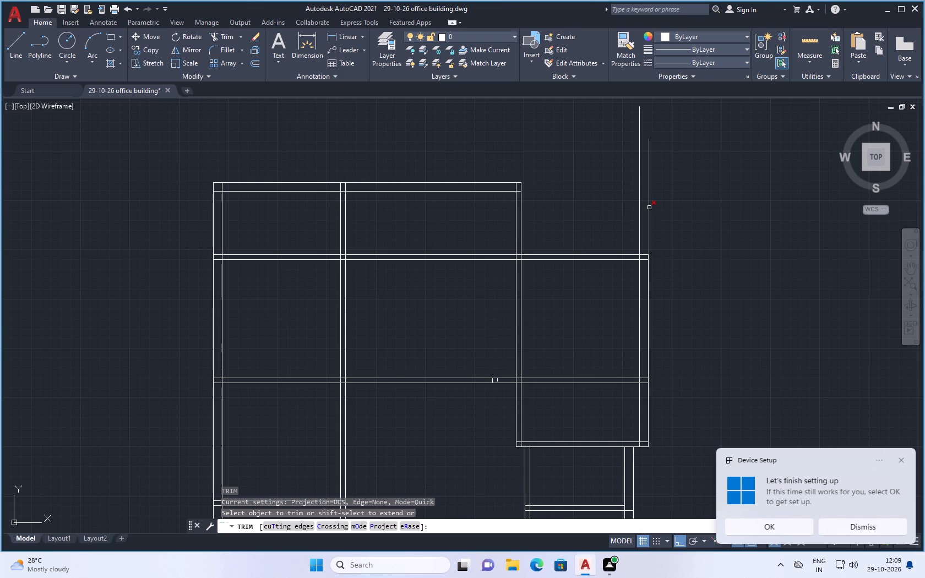
click(650, 209)
click(638, 214)
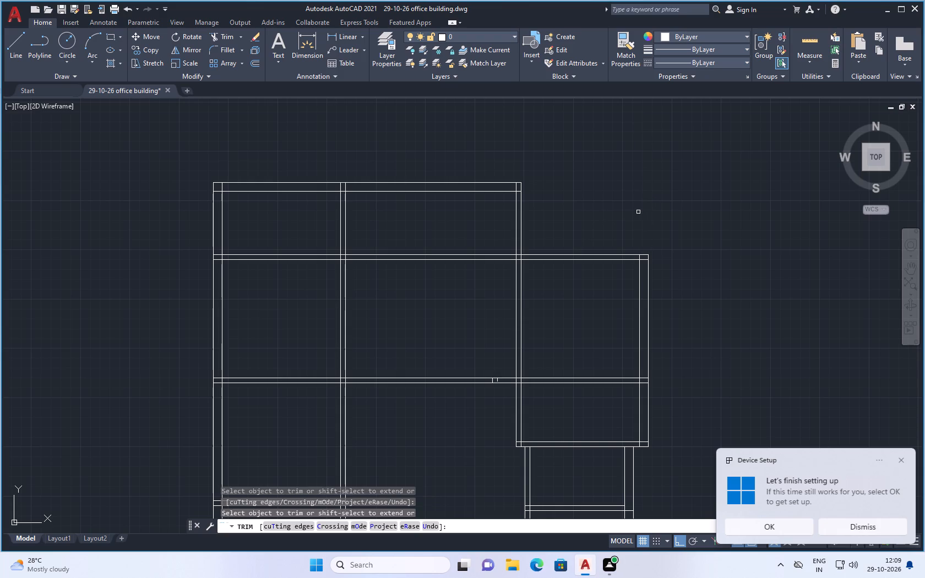
key(Escape)
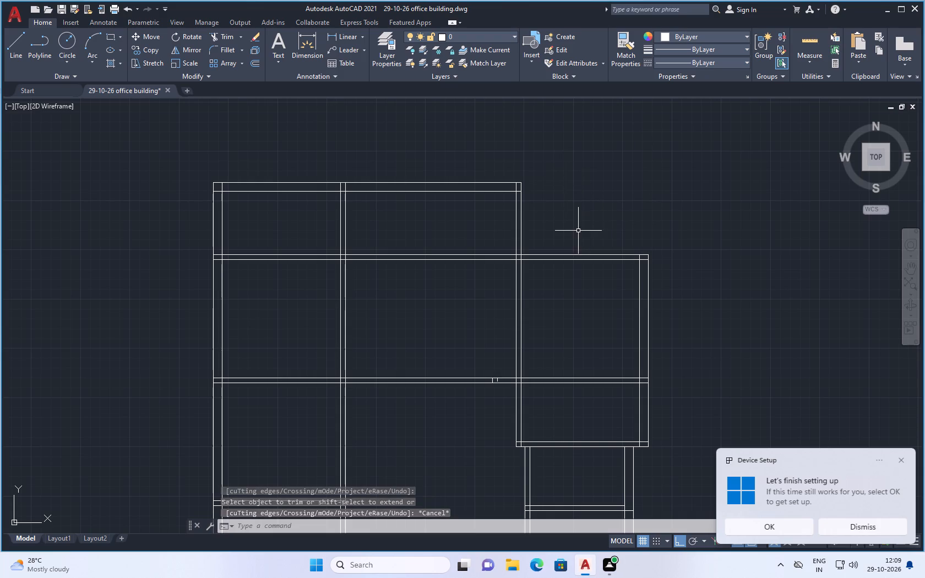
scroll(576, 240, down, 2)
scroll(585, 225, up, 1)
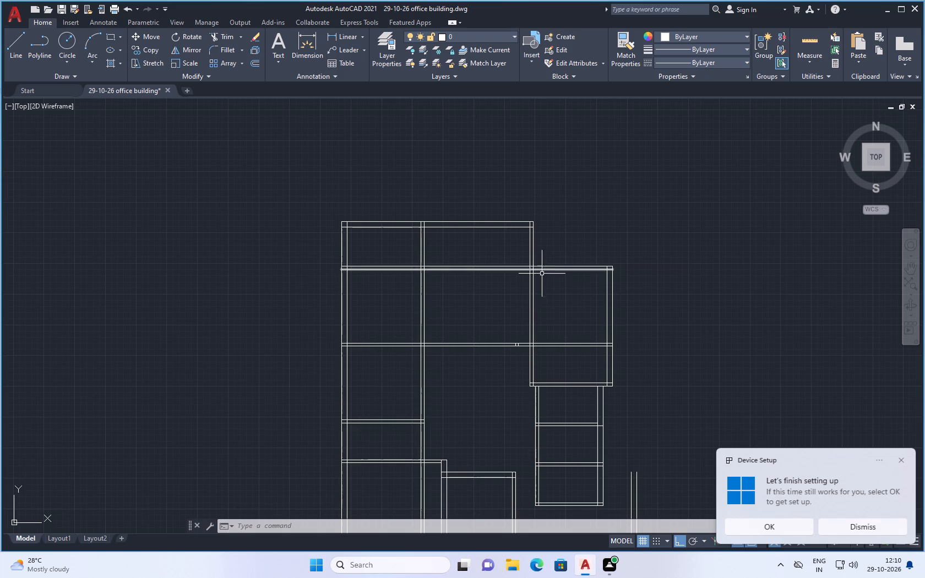
Trim away the two vertical wall lines on the new east room's west side, between its upper and lower horizontal walls.
scroll(541, 286, down, 1)
scroll(541, 293, up, 1)
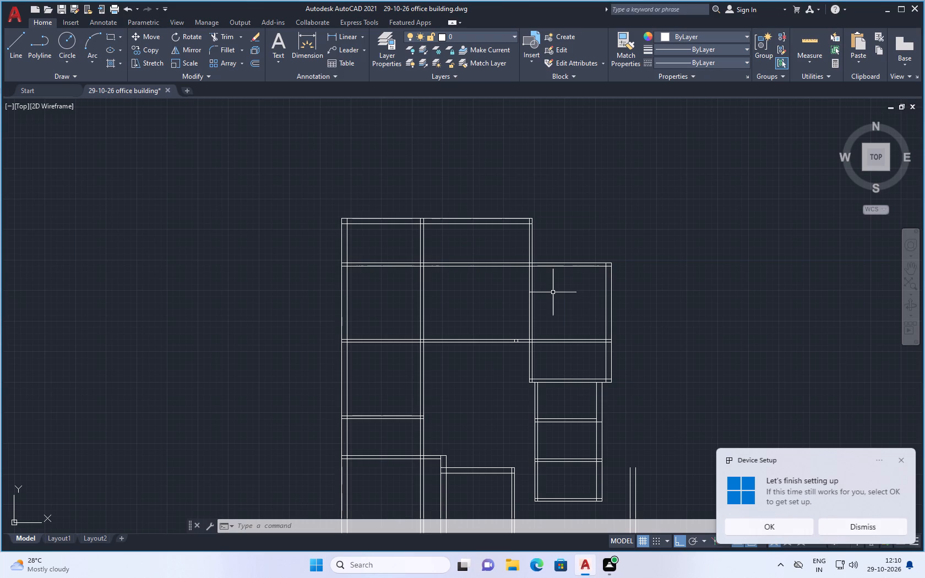
text(tr)
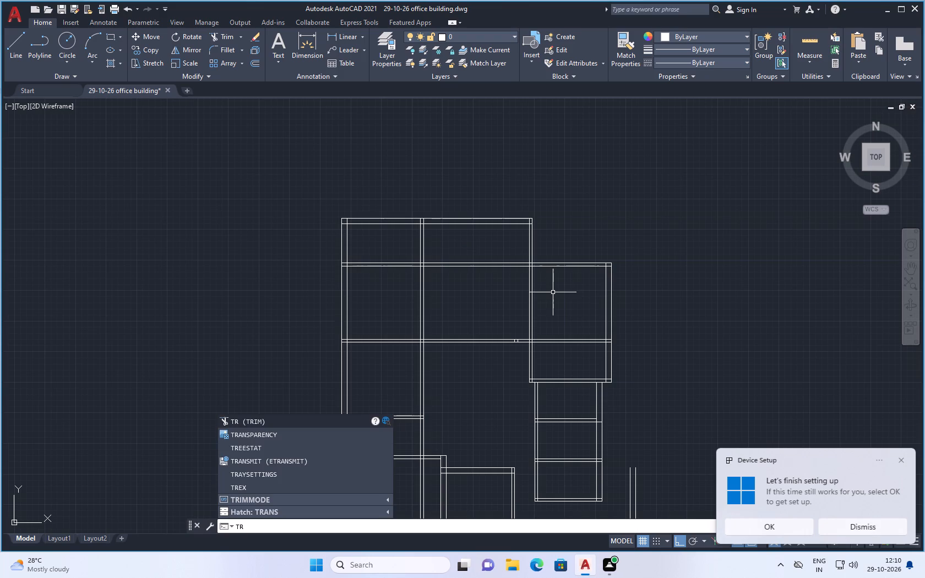
key(Return)
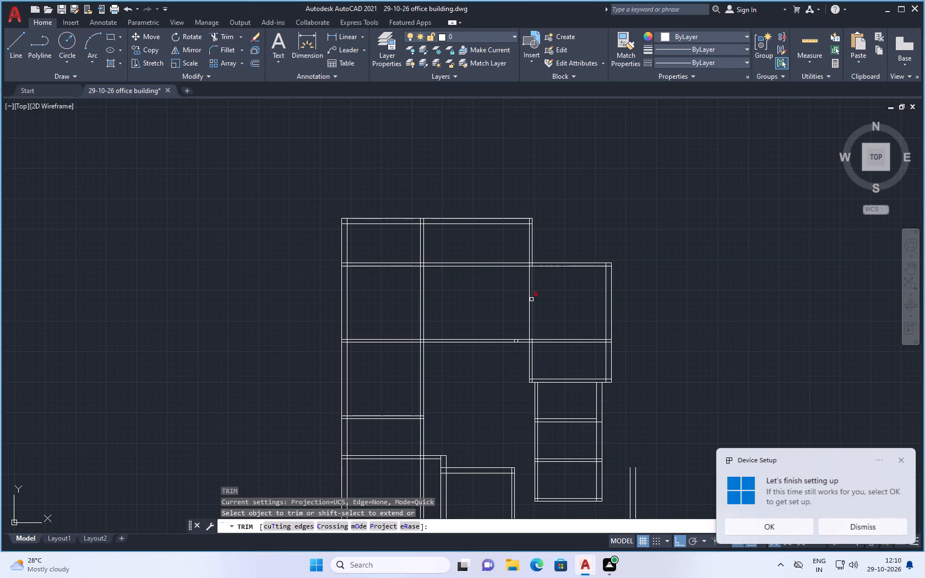
click(533, 298)
click(527, 302)
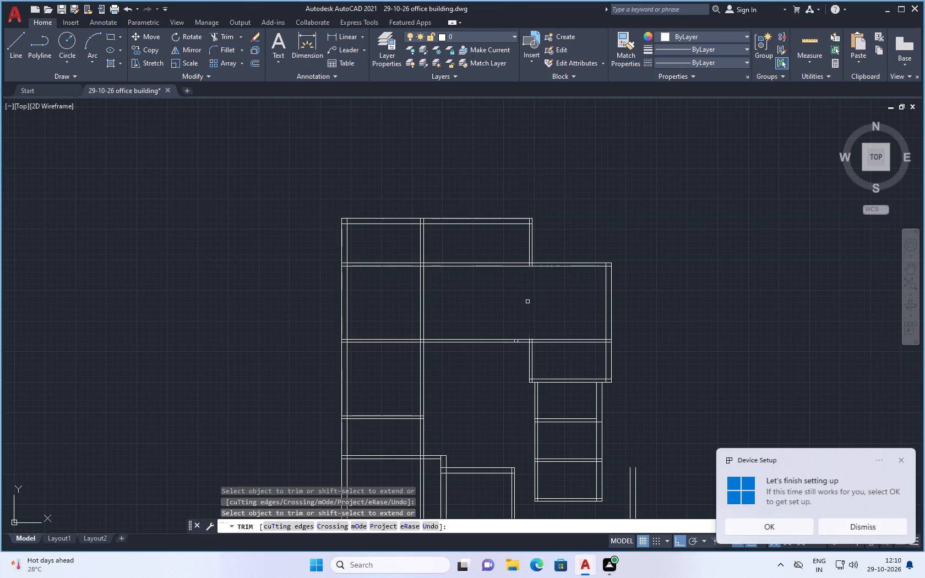
key(Escape)
Offset the new east room's inner east wall line 12' to the west.
key(o)
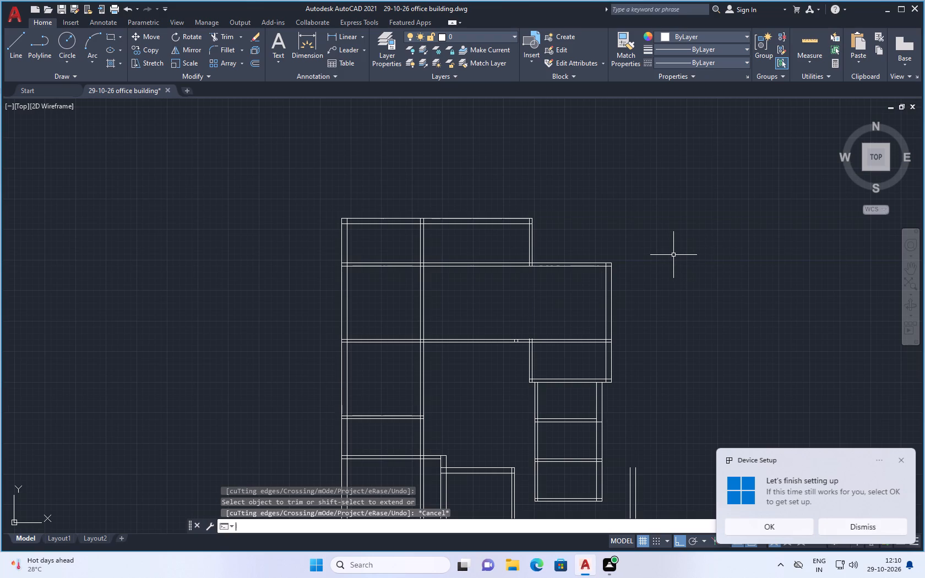
key(f)
key(f)
key(Return)
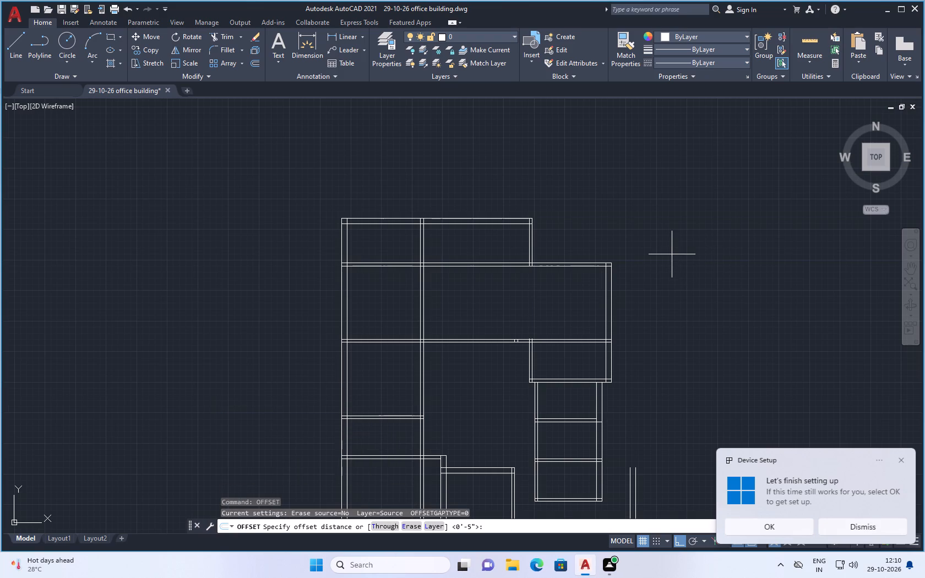
text(12)
key(apostrophe)
key(Return)
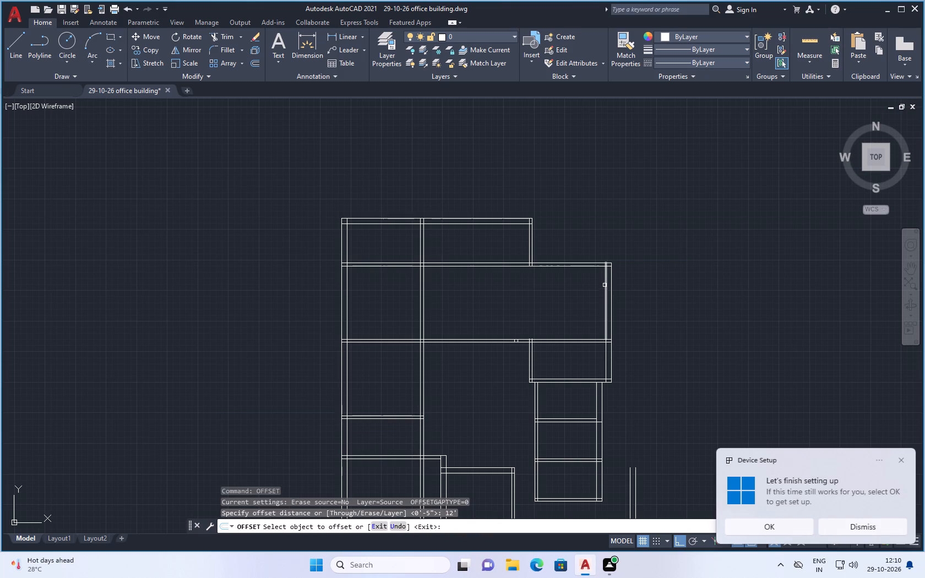
click(605, 287)
click(521, 310)
key(Escape)
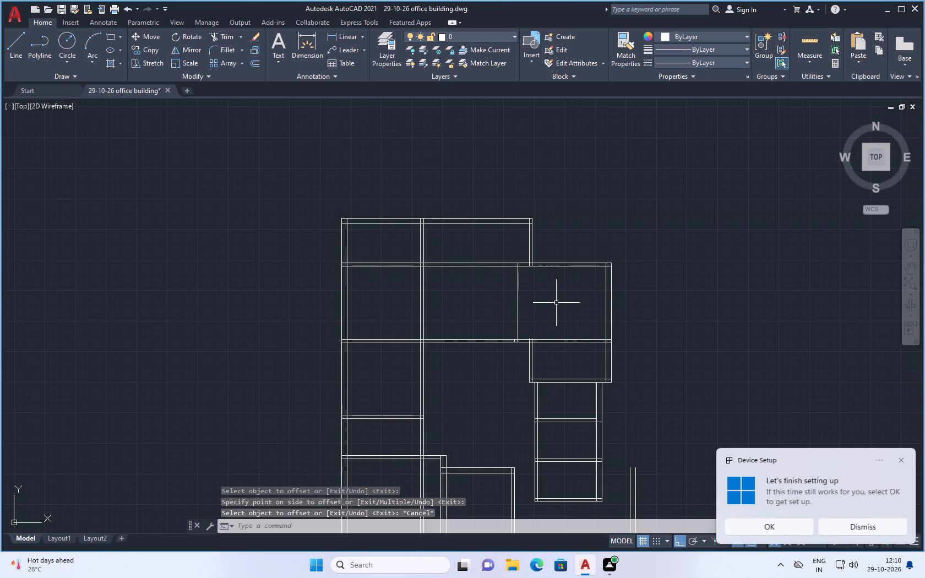
Offset the new vertical line 5" to the west to form the partition wall thickness.
key(space)
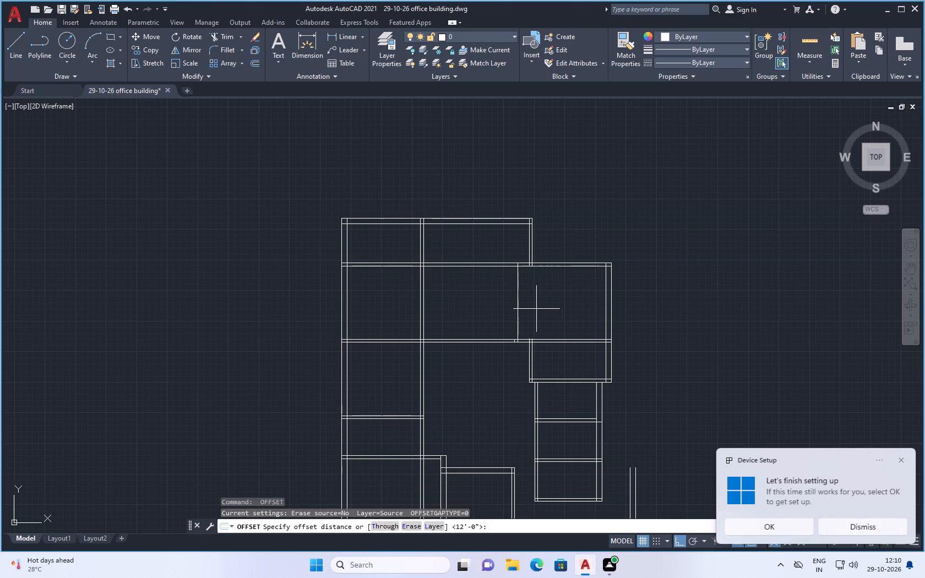
key(5)
key(shift+quotedbl)
key(Return)
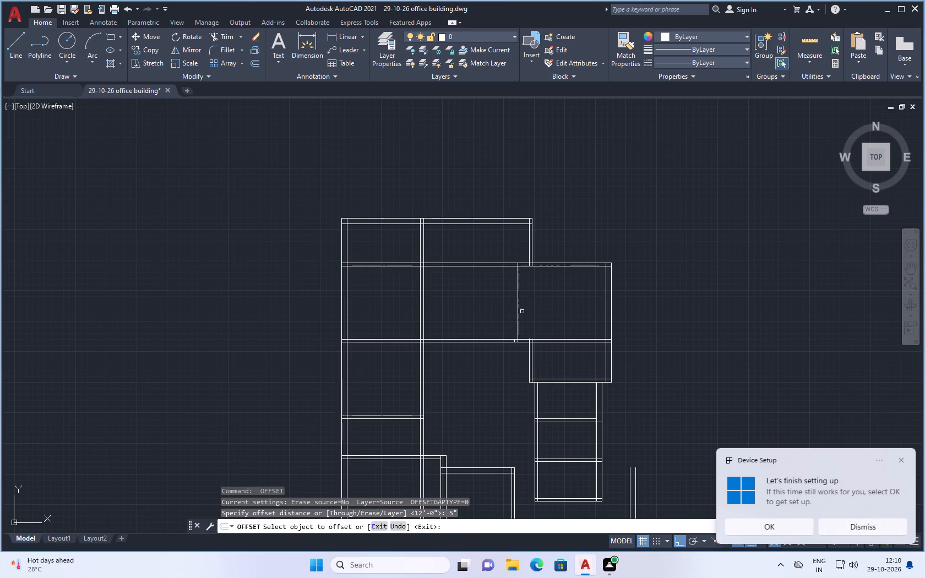
scroll(517, 307, up, 1)
drag(517, 281, 508, 284)
click(467, 293)
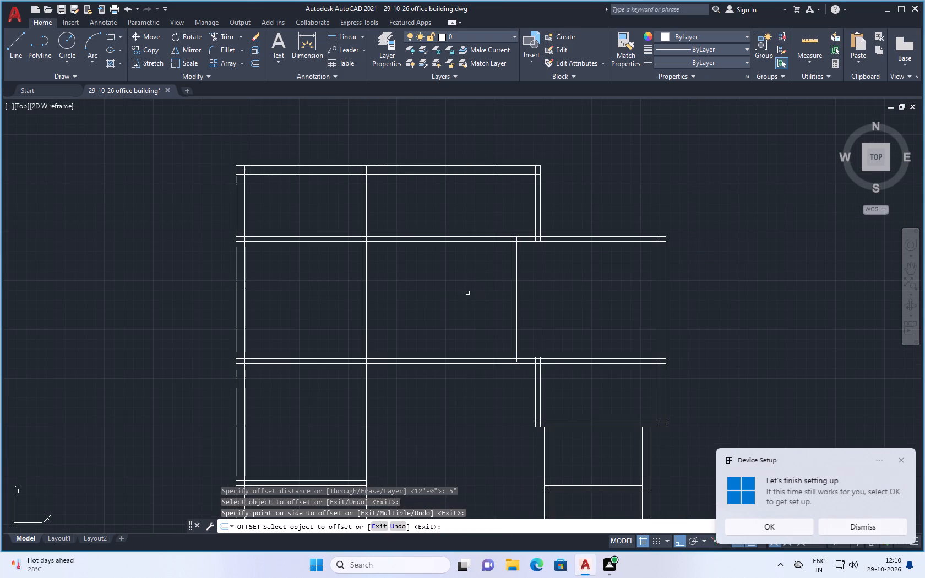
key(Escape)
Draw two vertical lines upward from the east room's top outer and inner east wall corners, the outer one about 18'-6" long.
scroll(555, 293, down, 2)
scroll(573, 219, up, 1)
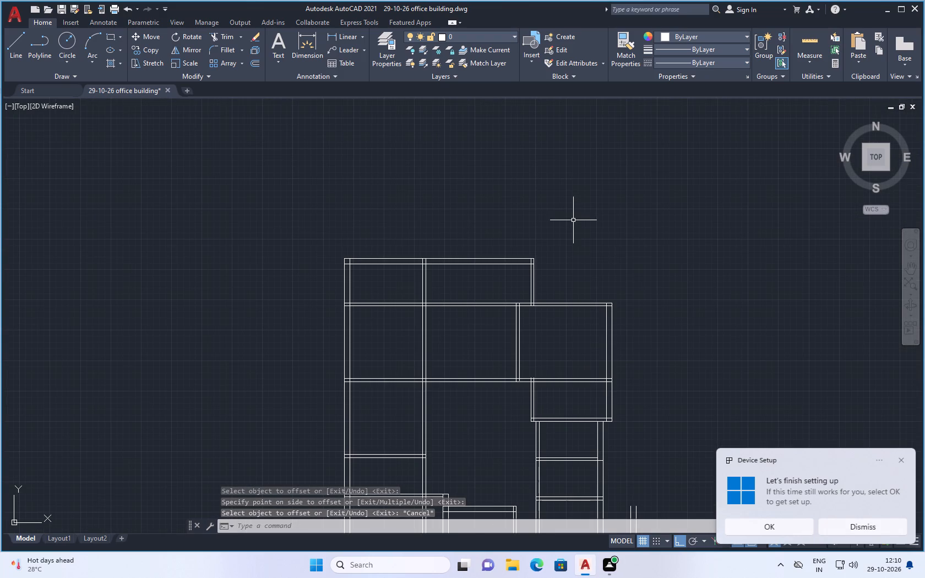
scroll(575, 221, up, 1)
scroll(595, 244, down, 1)
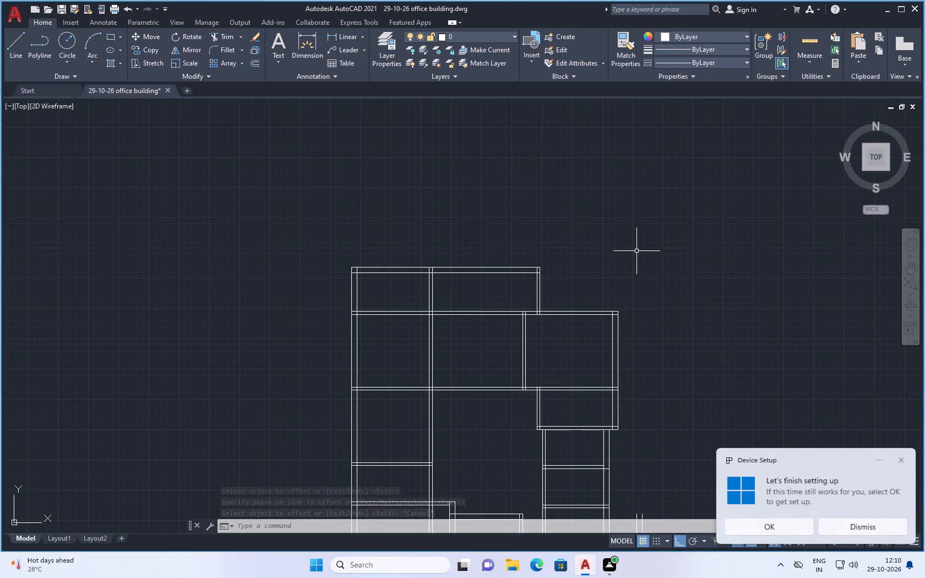
click(14, 44)
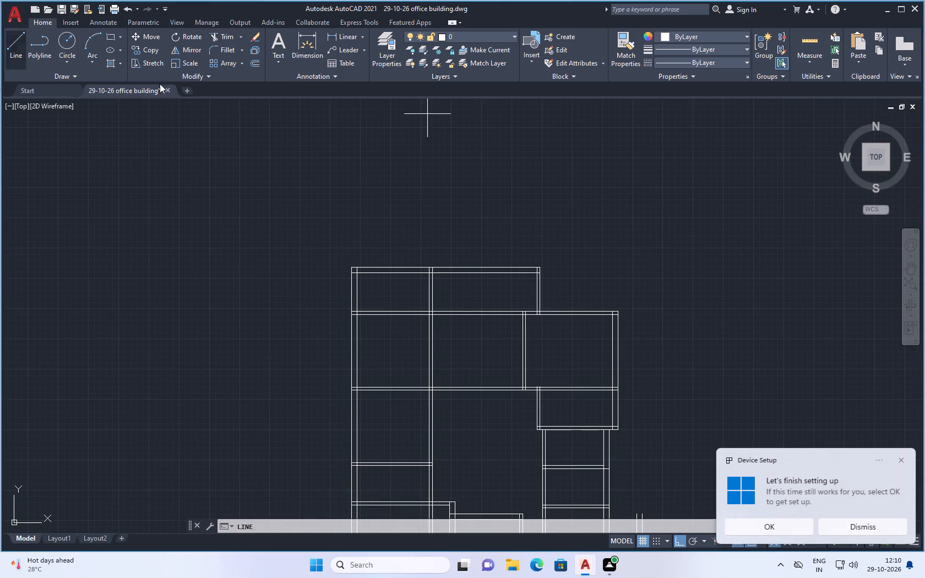
drag(616, 310, 618, 292)
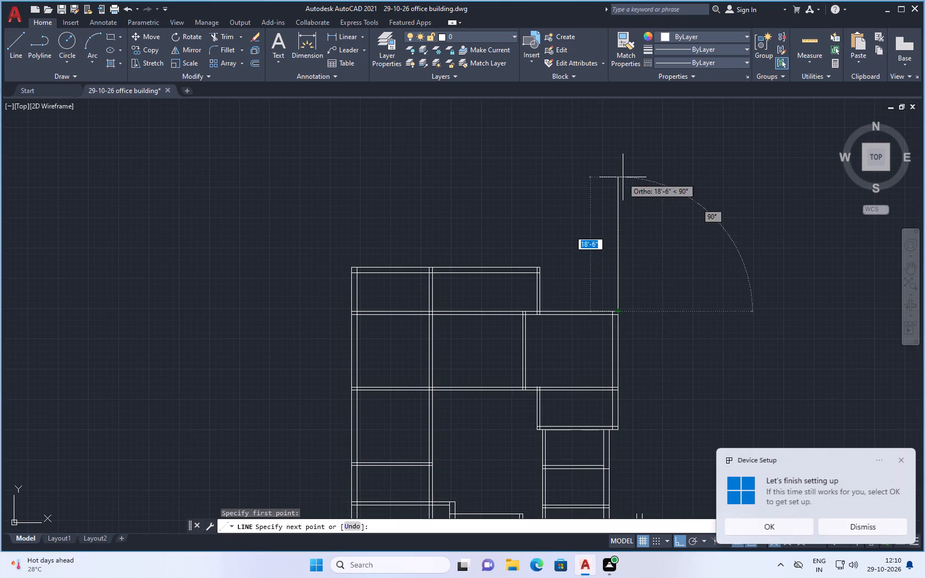
click(622, 177)
key(Escape)
key(space)
scroll(612, 296, up, 2)
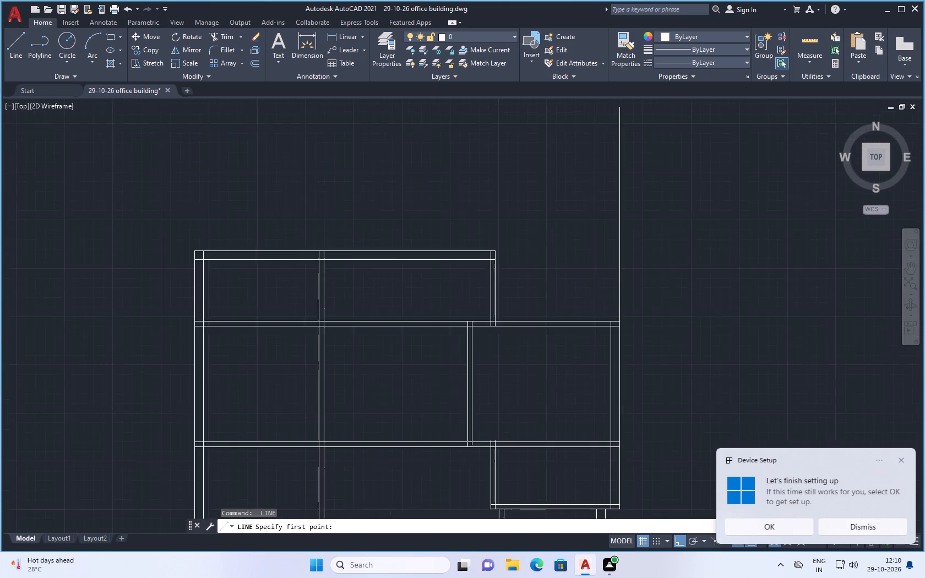
click(596, 335)
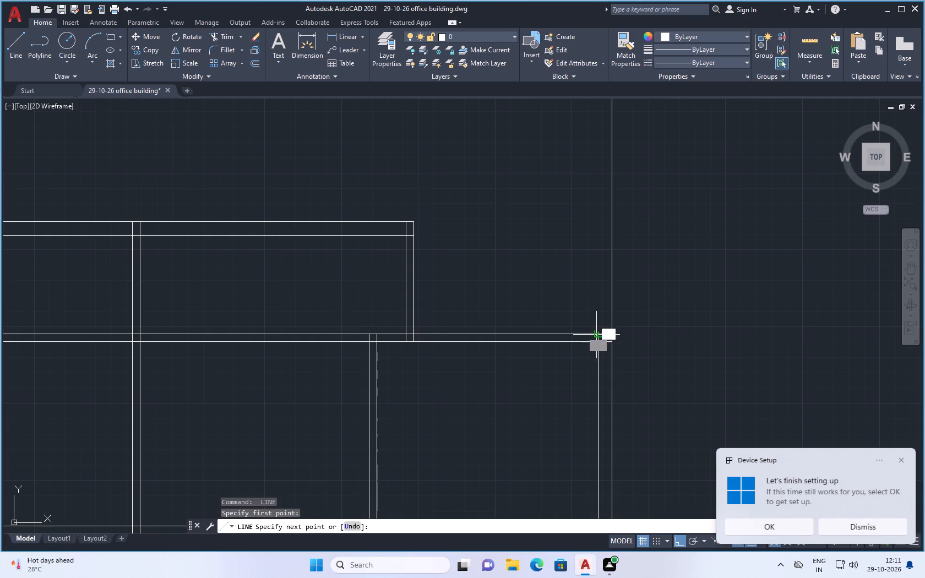
scroll(606, 266, down, 3)
click(583, 176)
key(Escape)
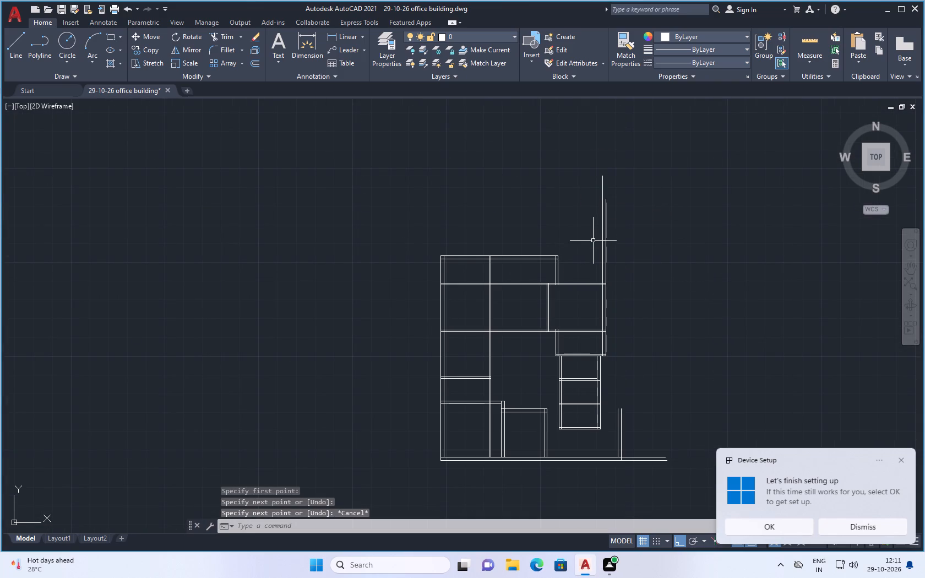
Offset the east room's uppermost horizontal wall line 10' upward.
key(o)
key(f)
key(f)
key(Return)
scroll(595, 251, up, 1)
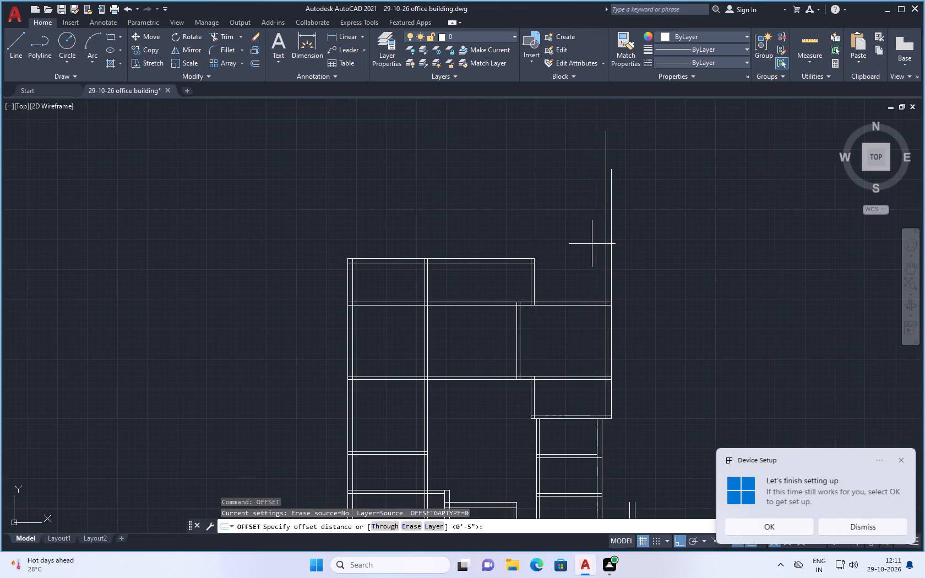
text(10')
key(Return)
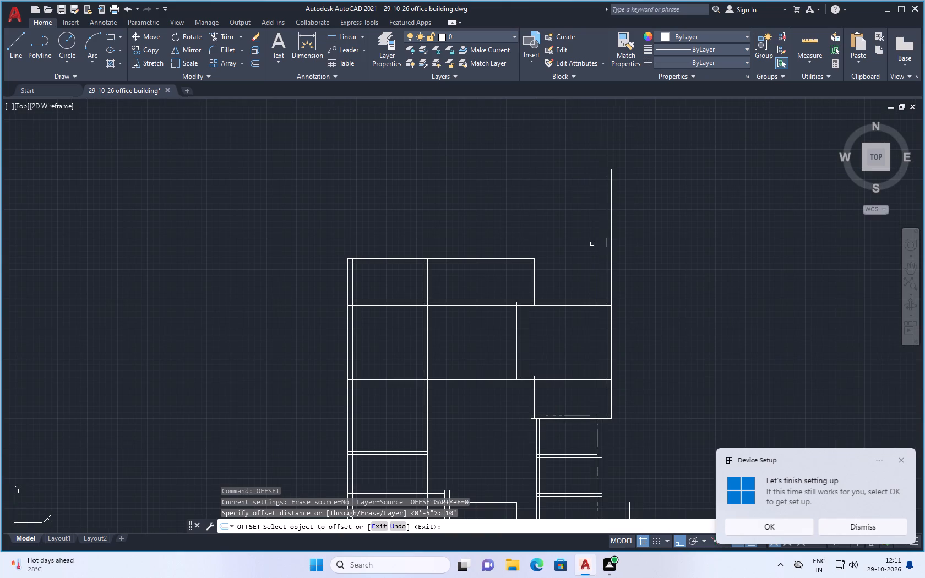
scroll(605, 262, up, 1)
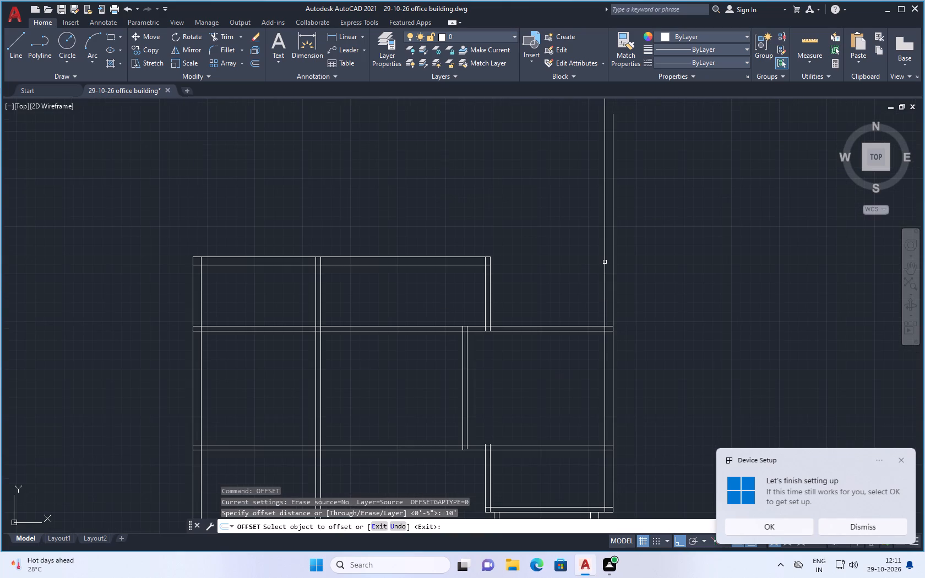
click(605, 262)
key(space)
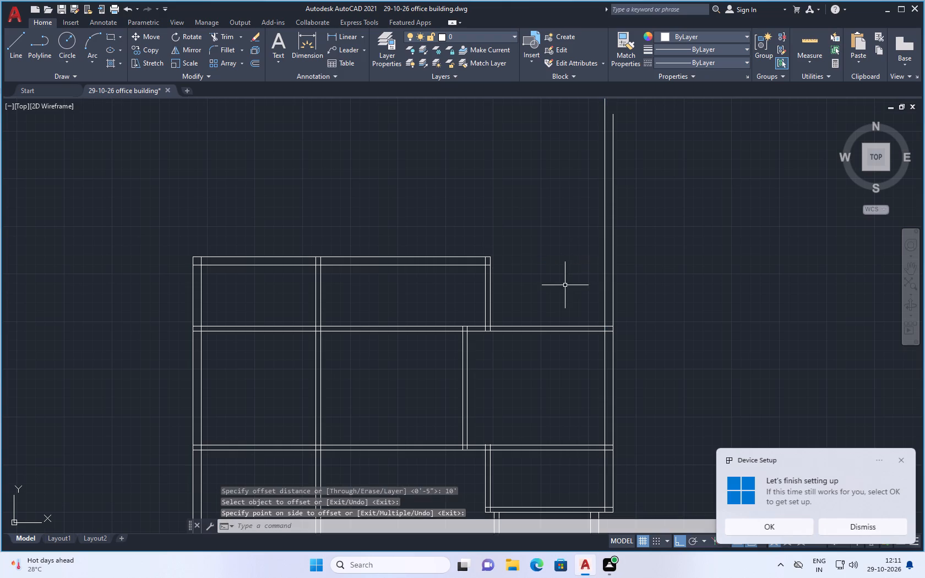
key(space)
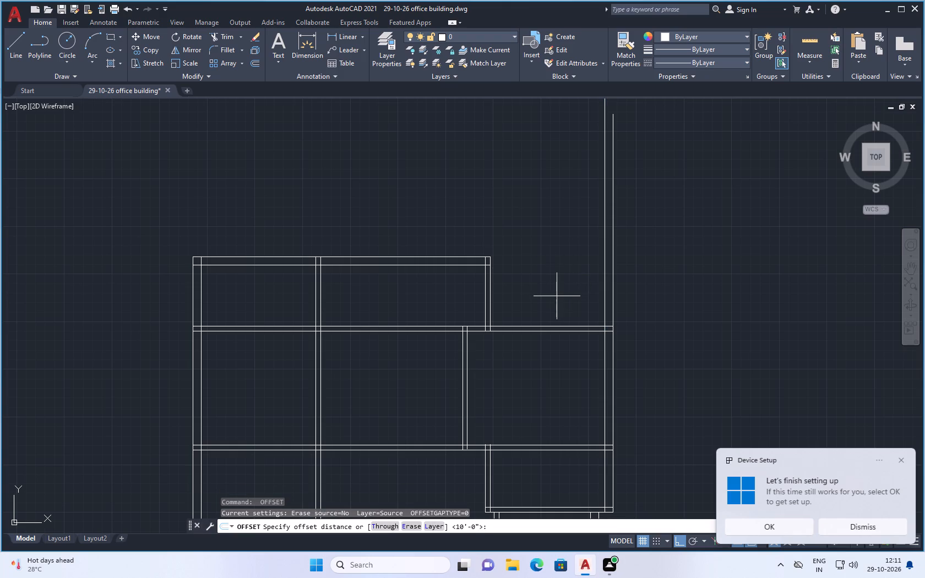
key(space)
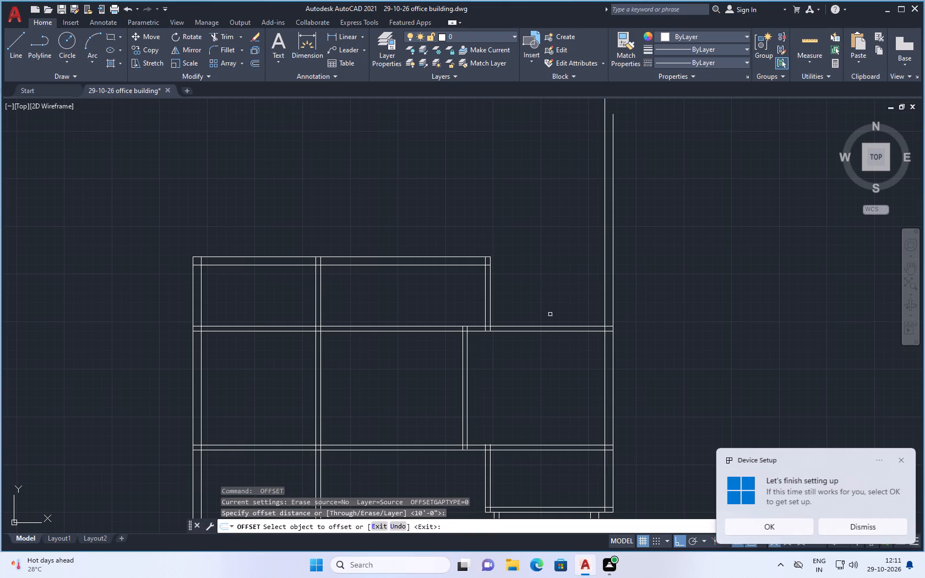
click(552, 326)
click(563, 268)
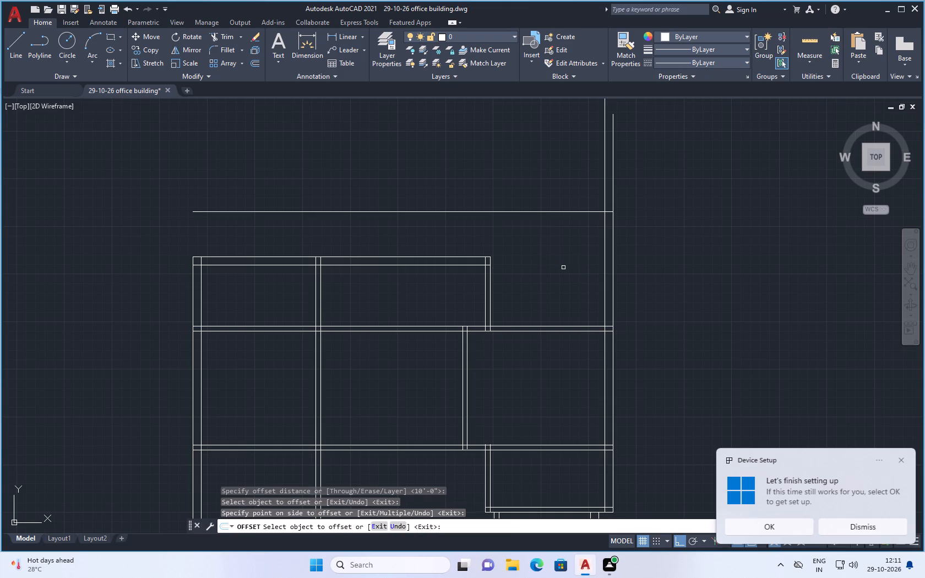
key(Escape)
Offset the new top horizontal line 9" upward to form the outer wall thickness.
key(space)
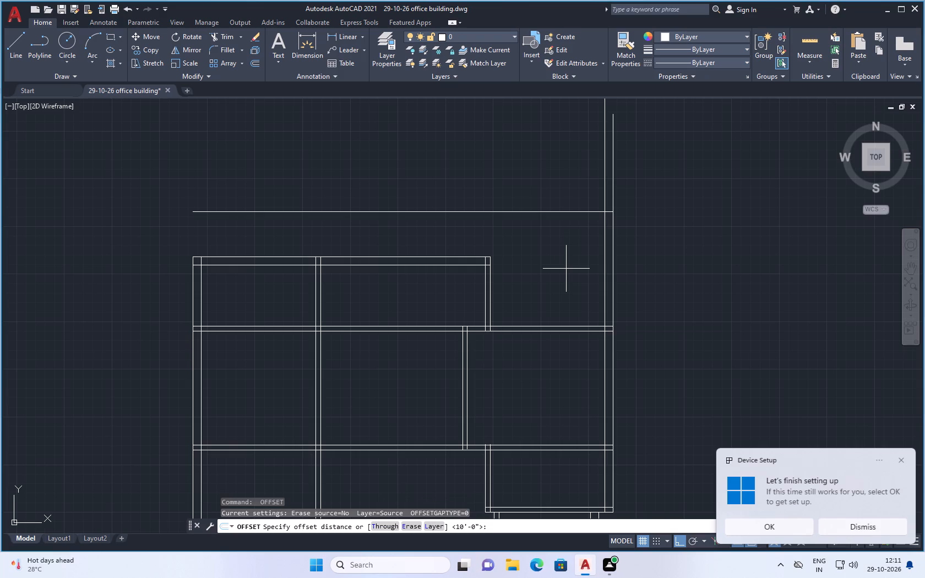
text(9")
key(Return)
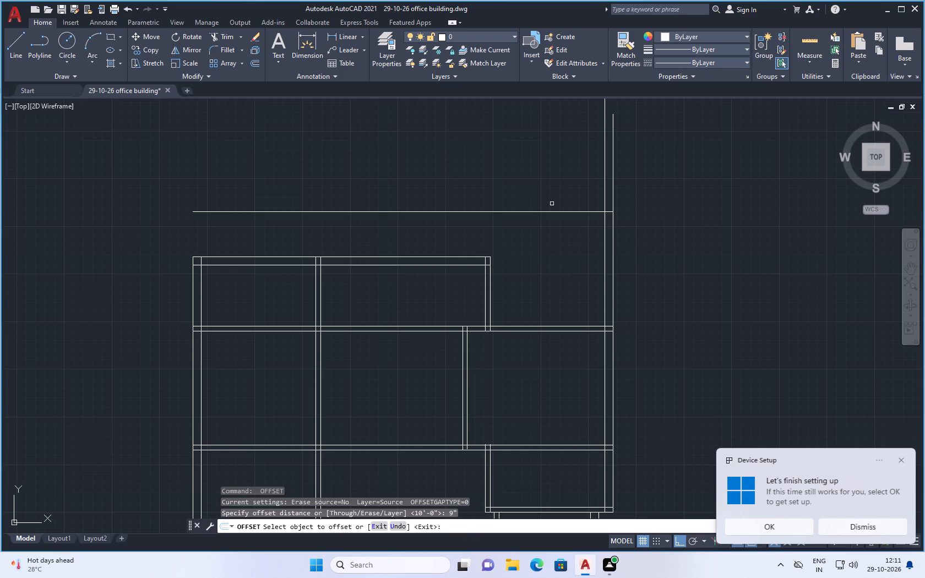
click(555, 211)
click(558, 186)
key(Escape)
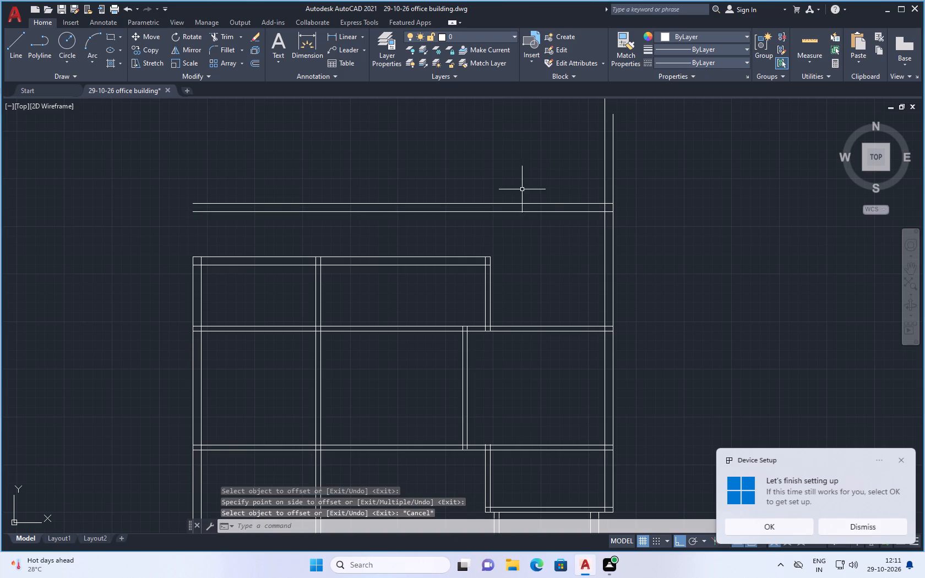
Extend both vertical lines of the top block's east wall up to the outer line of the new top wall.
key(e)
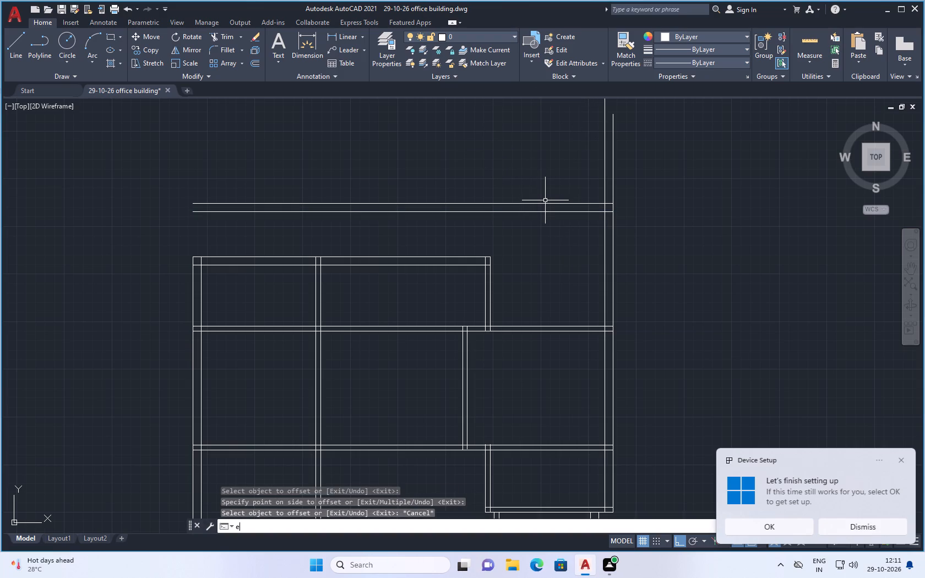
key(x)
key(Return)
click(491, 280)
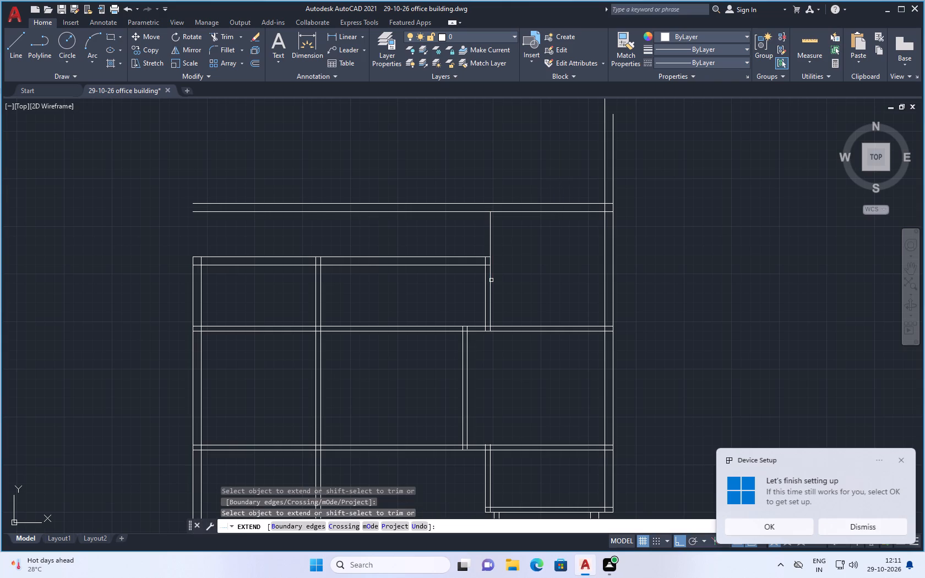
click(485, 281)
click(485, 230)
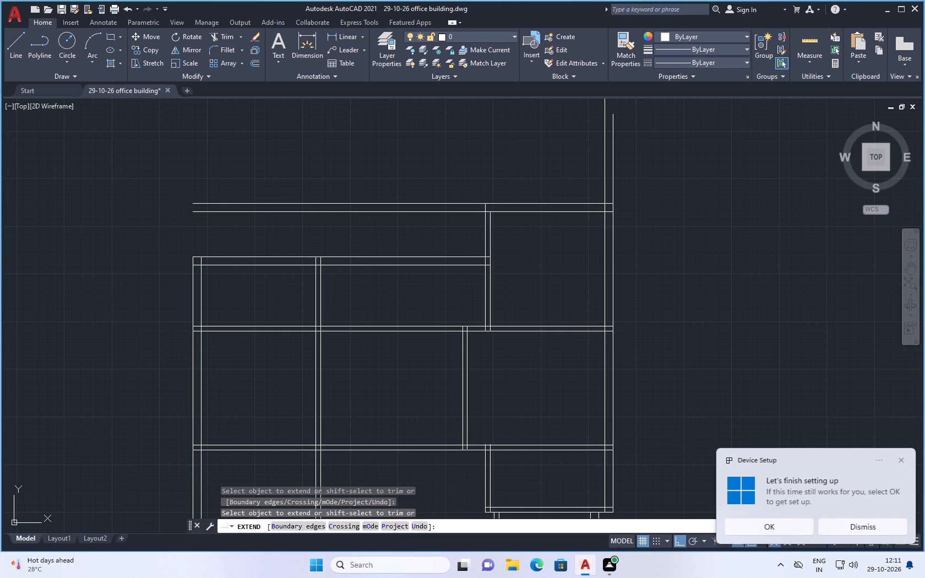
click(492, 221)
Trim the two east wall lines projecting above the top room and the two top wall lines running west beyond its west wall.
key(Escape)
text(tr)
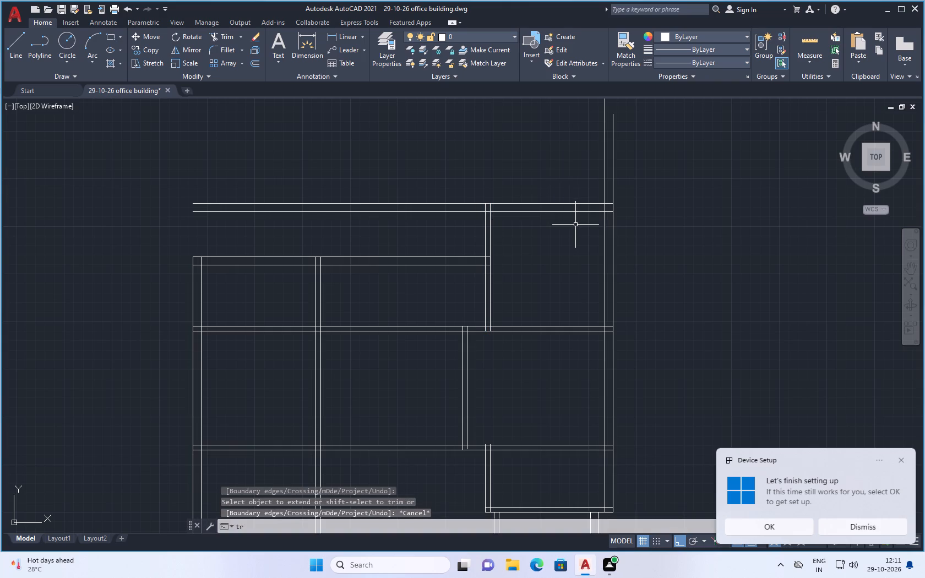
key(Return)
click(612, 155)
click(605, 160)
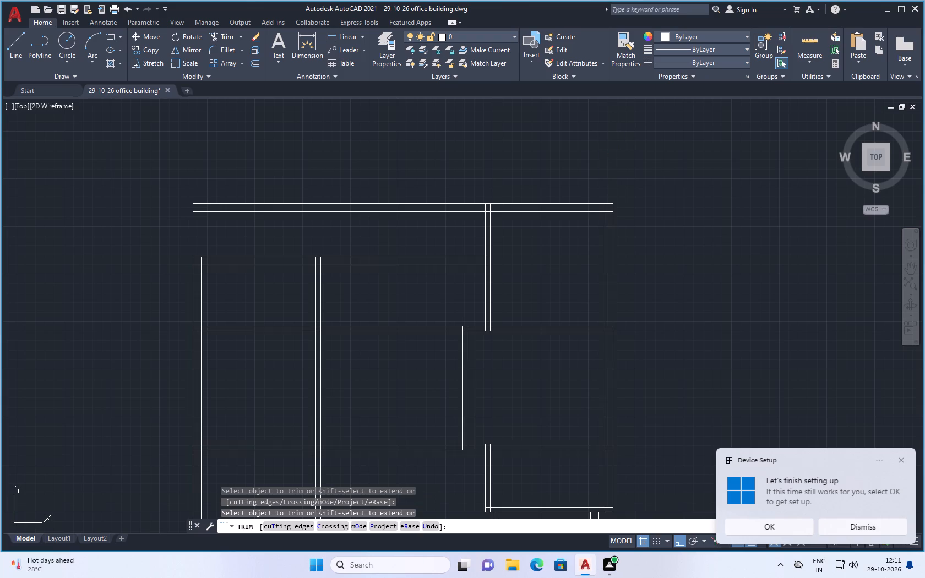
click(457, 204)
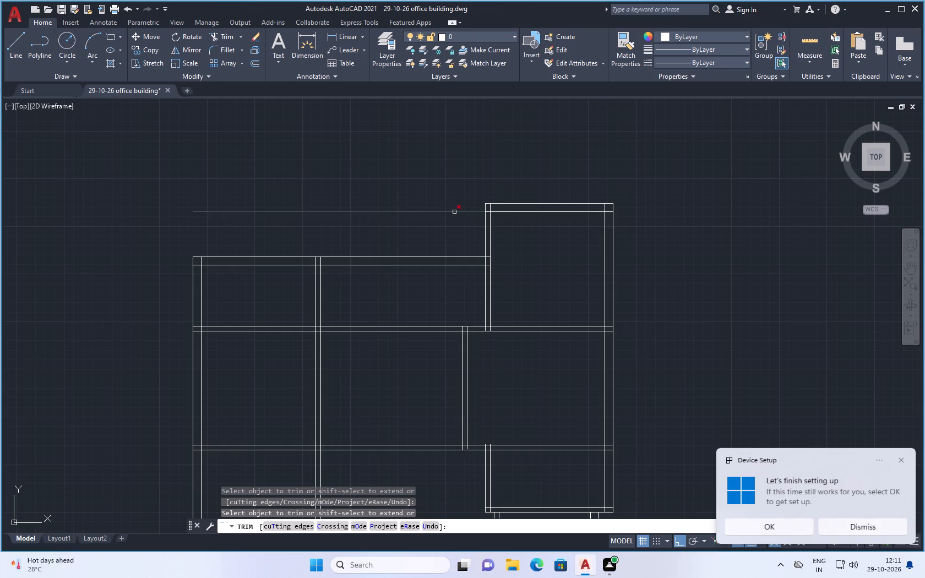
click(454, 212)
scroll(454, 168, down, 3)
scroll(503, 285, up, 2)
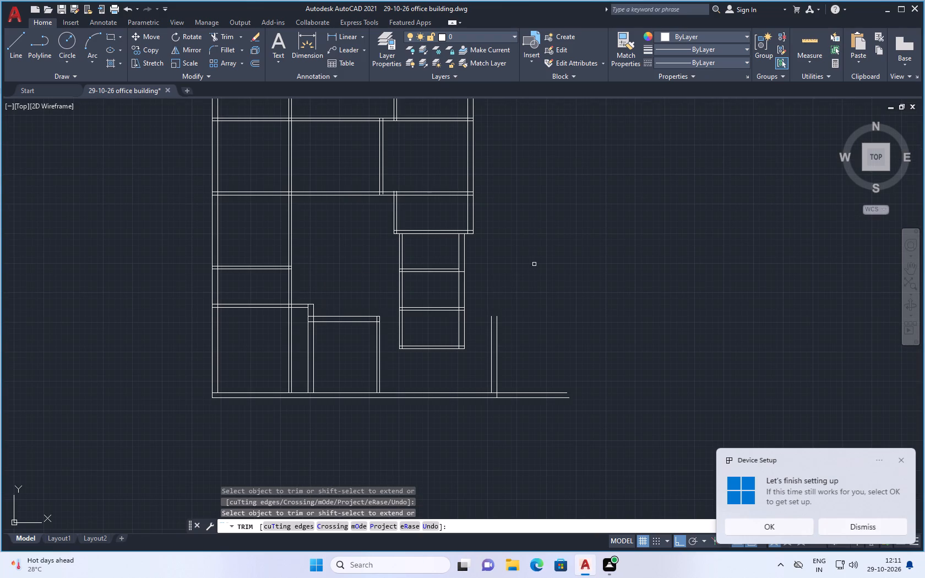
key(Escape)
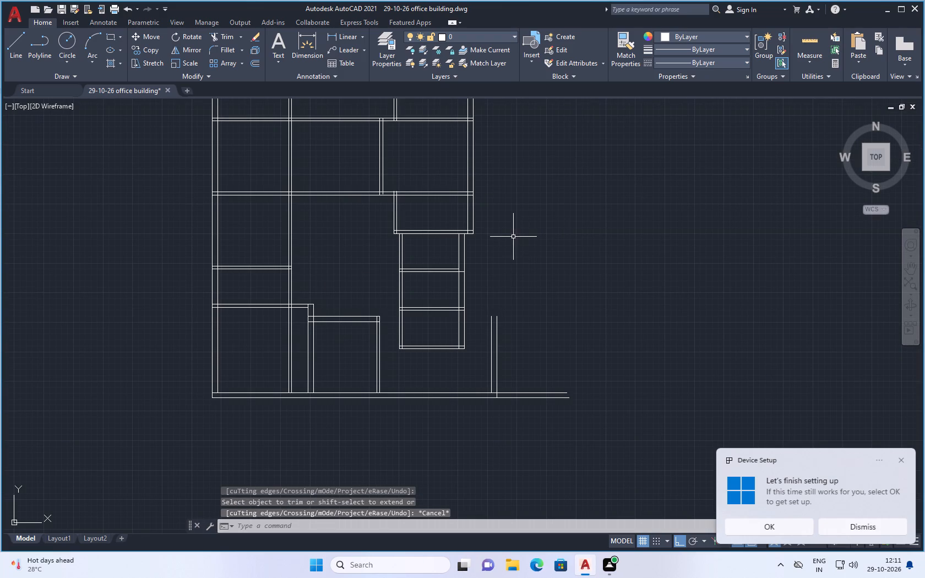
Measure the interior width and height of the southwest corner room.
scroll(467, 272, up, 1)
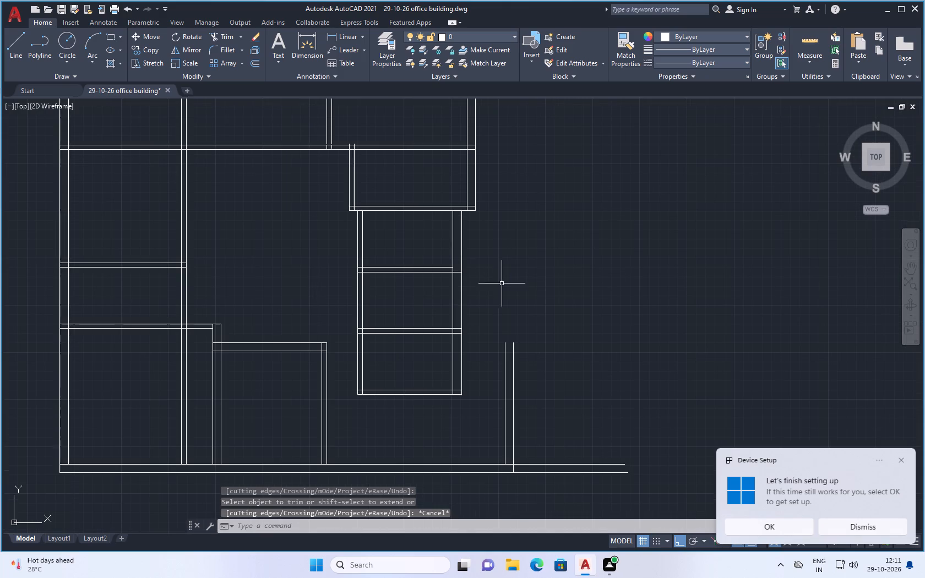
scroll(479, 307, down, 1)
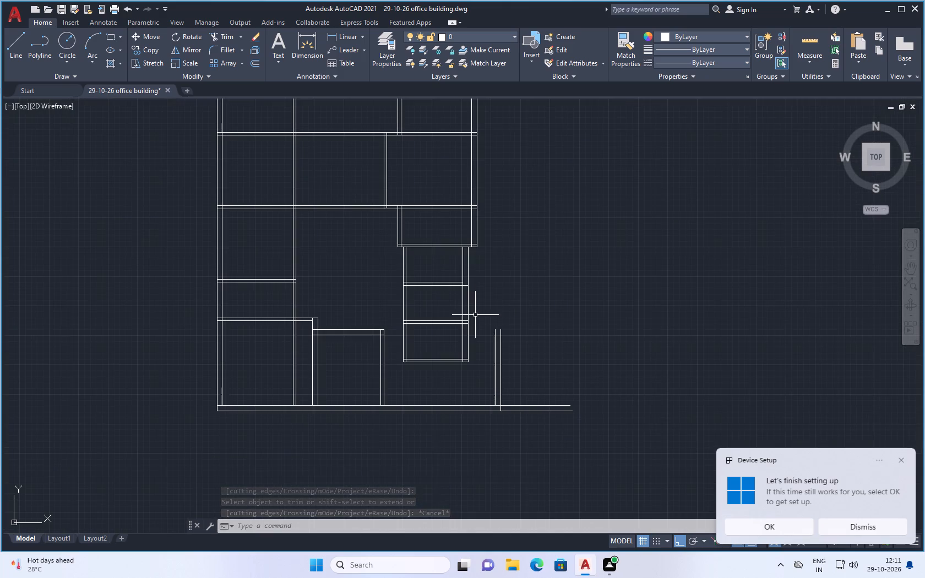
scroll(461, 238, down, 1)
scroll(434, 335, up, 1)
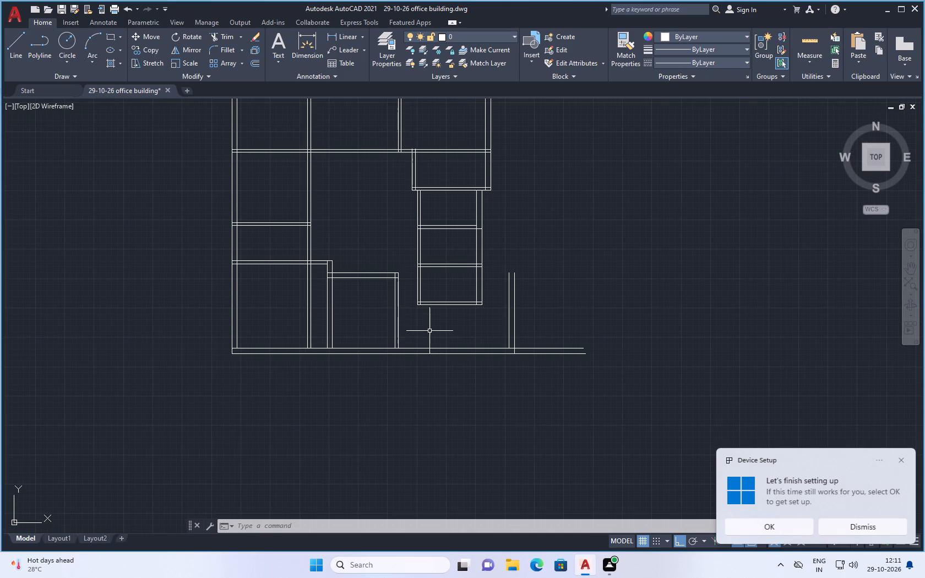
scroll(433, 329, down, 1)
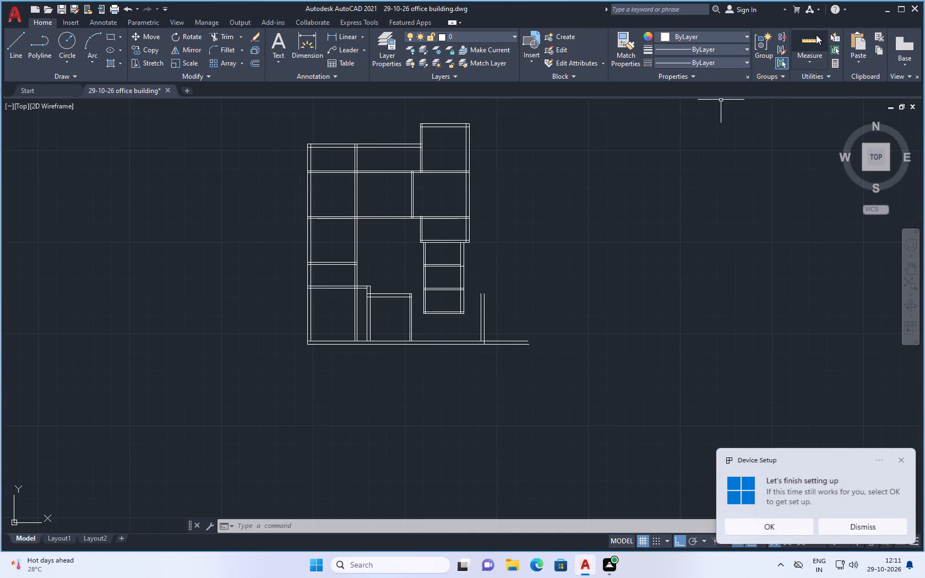
click(815, 42)
scroll(400, 230, up, 1)
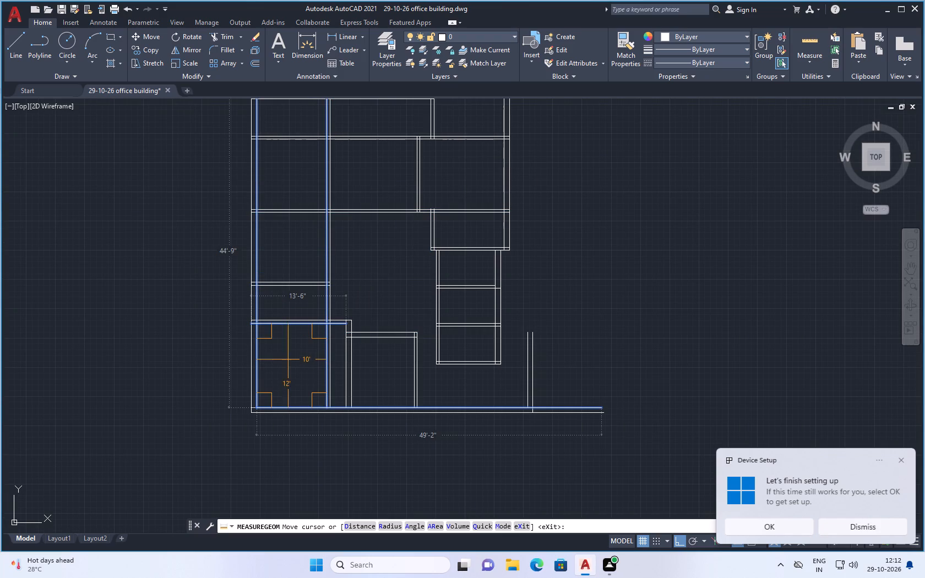
key(Escape)
Trim away both lines of the surplus vertical wall running through the southwest corner room.
text(tr)
key(Return)
click(331, 356)
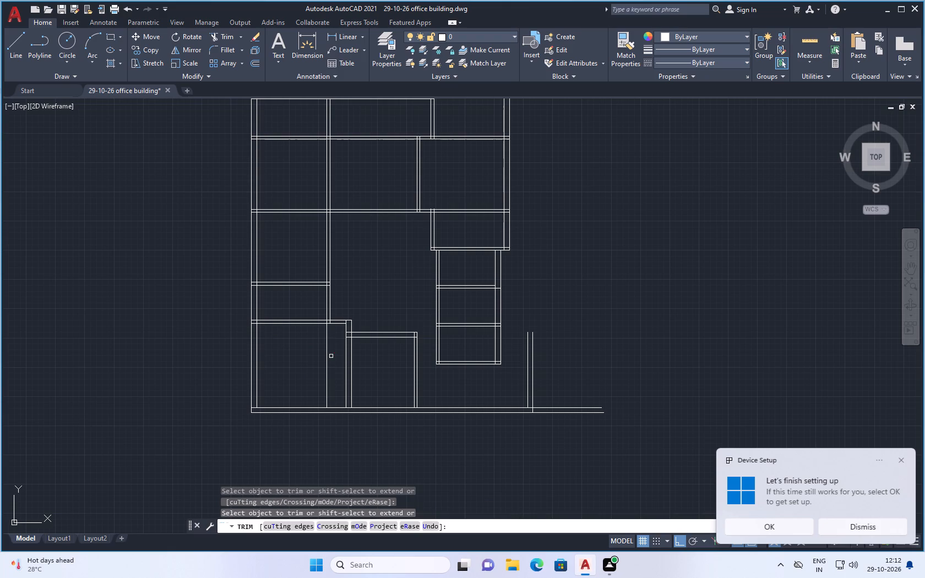
click(327, 361)
key(Escape)
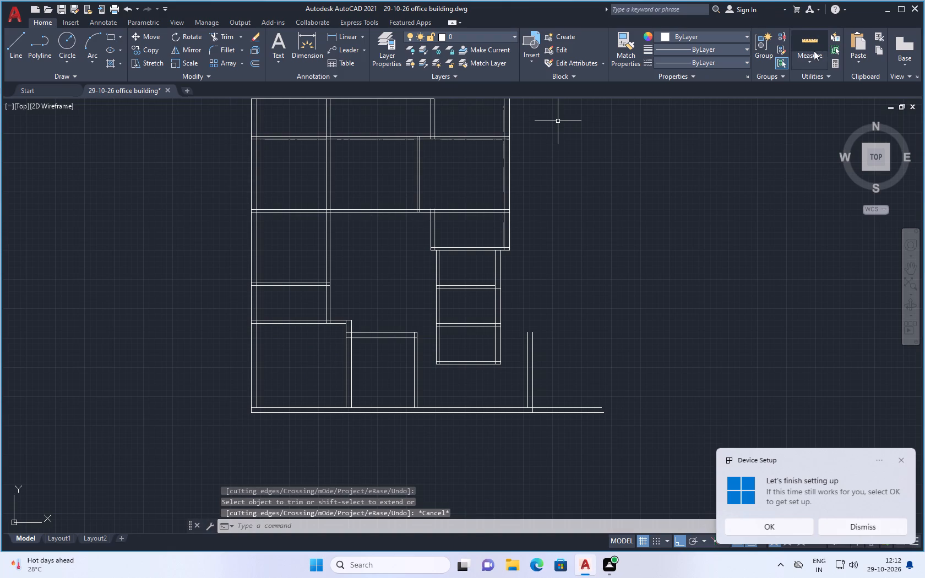
Measure the open area below the stacked east rooms, between the neighbouring room and the freestanding east wall.
click(810, 44)
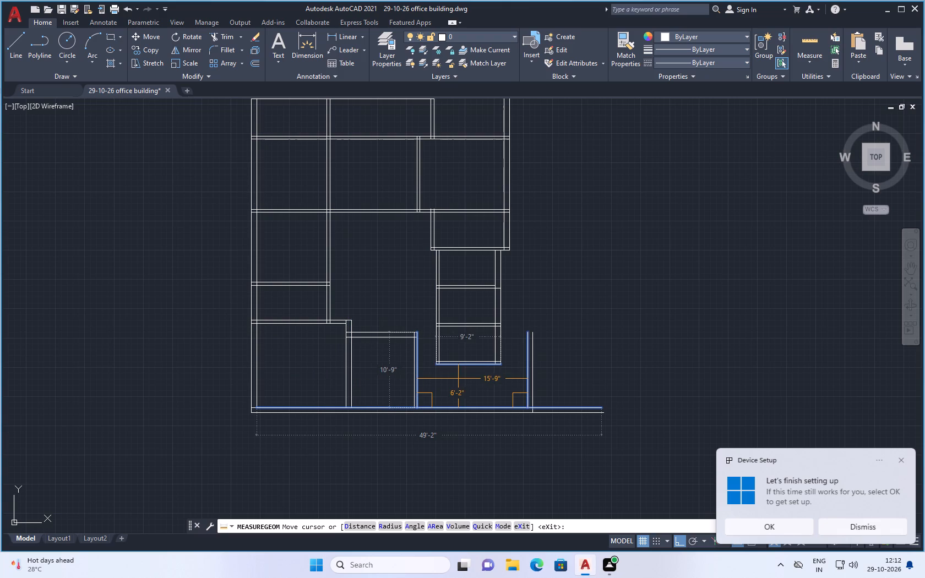
key(Escape)
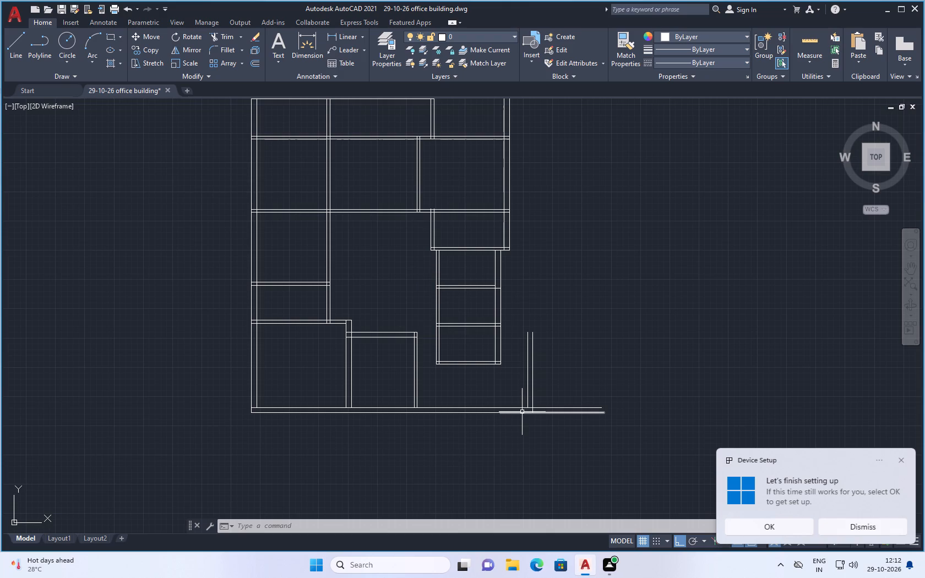
Extend both bottom wall lines of the stacked rooms east to the freestanding wall and west to the neighbouring room's wall.
scroll(510, 376, up, 2)
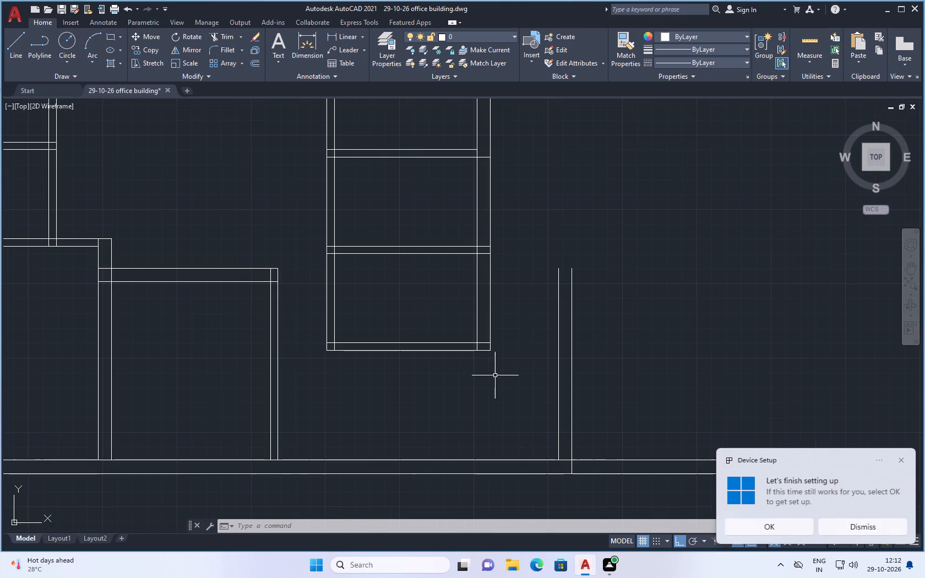
text(ex)
key(Return)
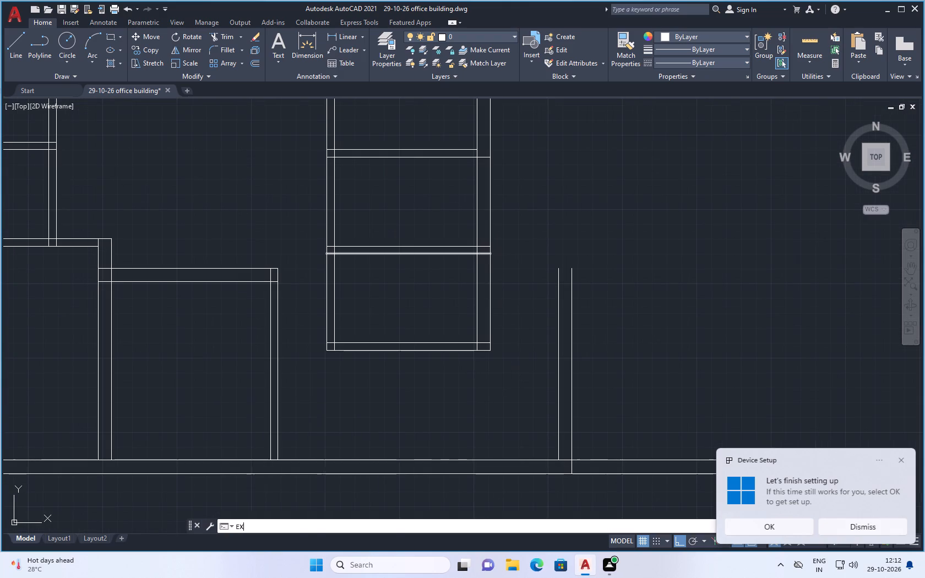
click(466, 344)
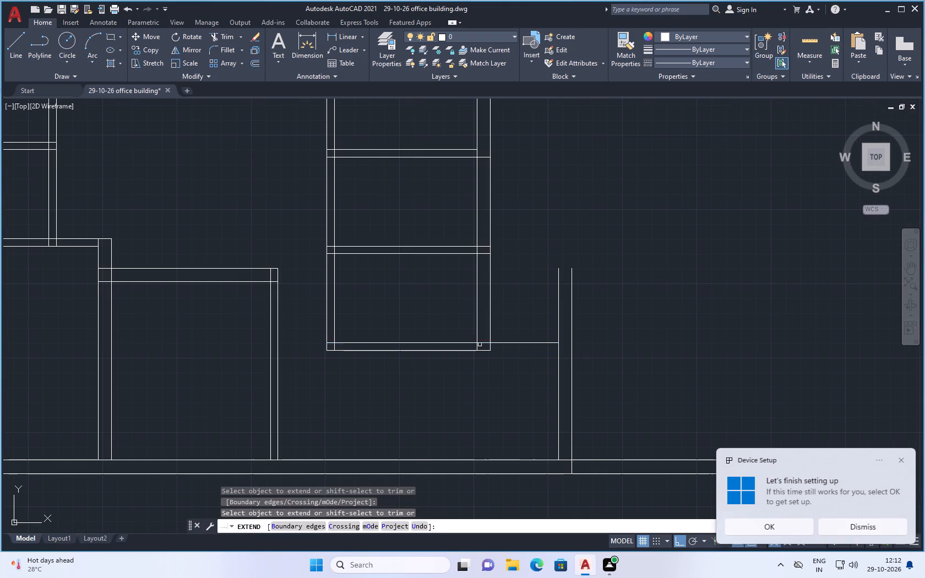
click(507, 342)
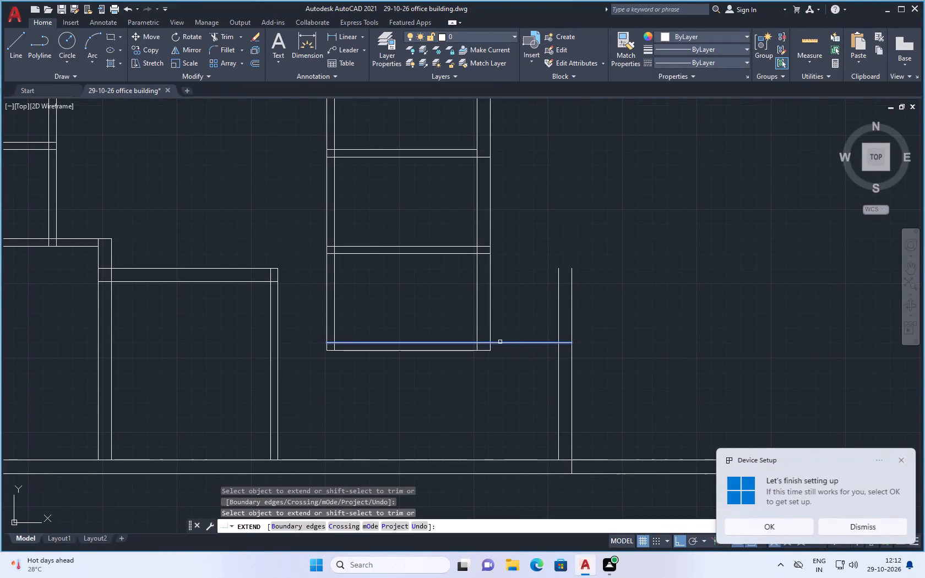
click(450, 351)
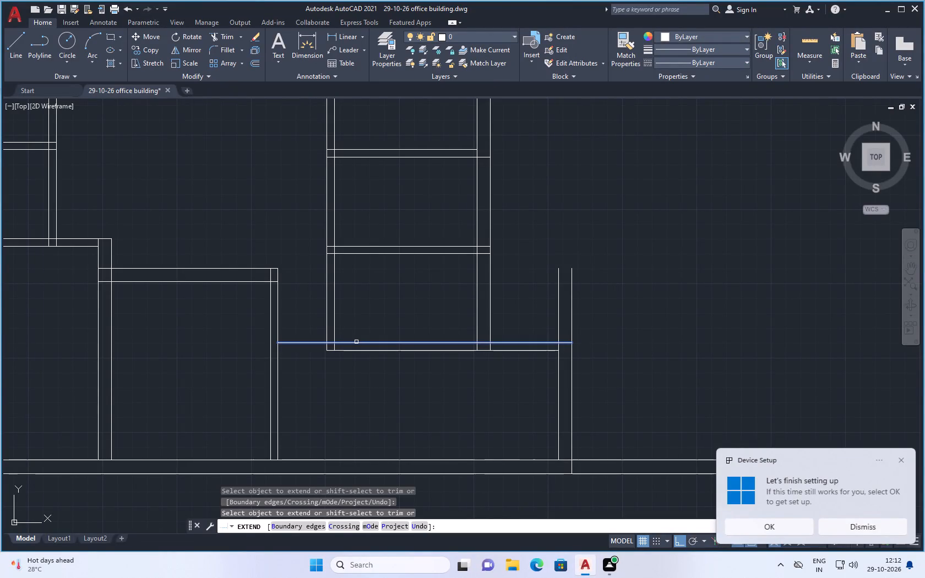
click(356, 342)
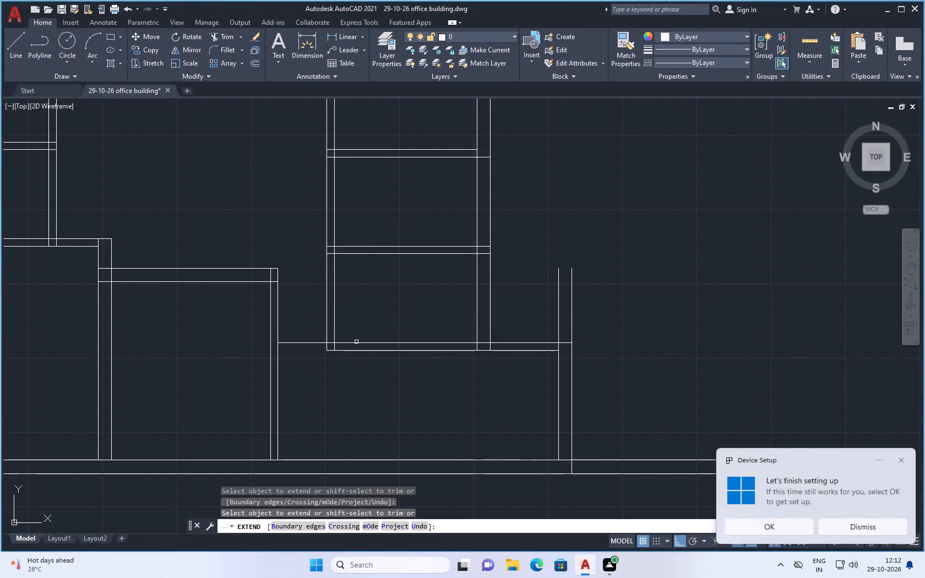
click(356, 351)
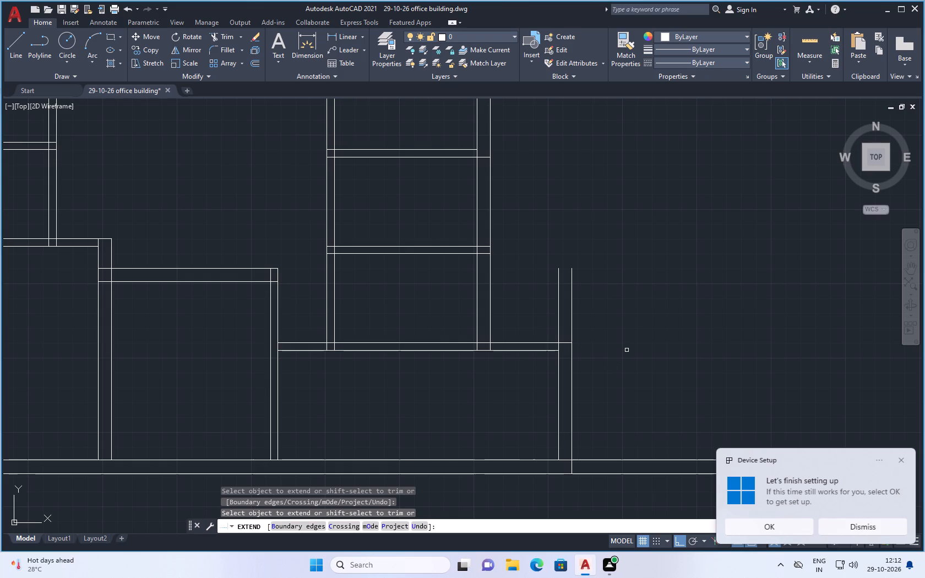
key(Escape)
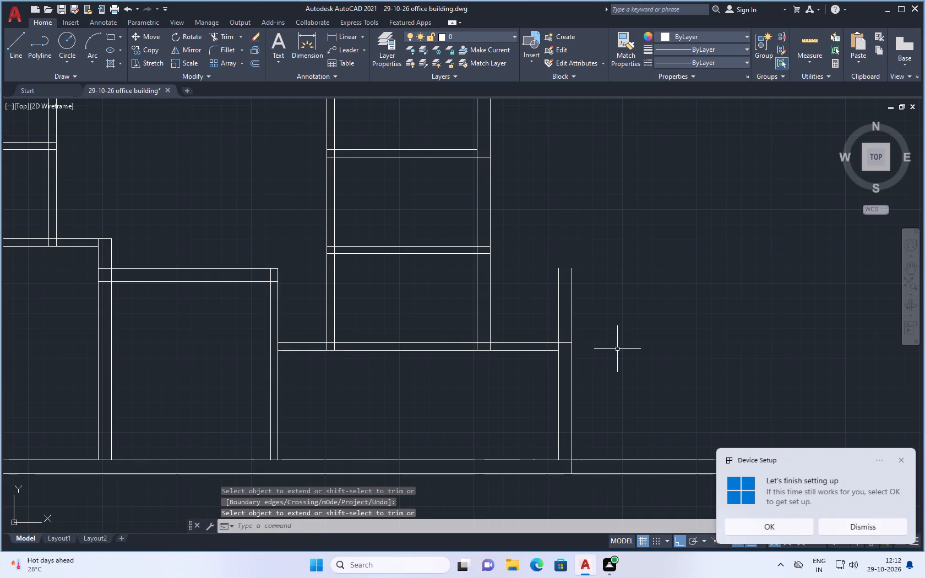
Trim the southeast room's east wall lines above its top wall and the bottom wall lines running east past it.
text(tr)
key(Return)
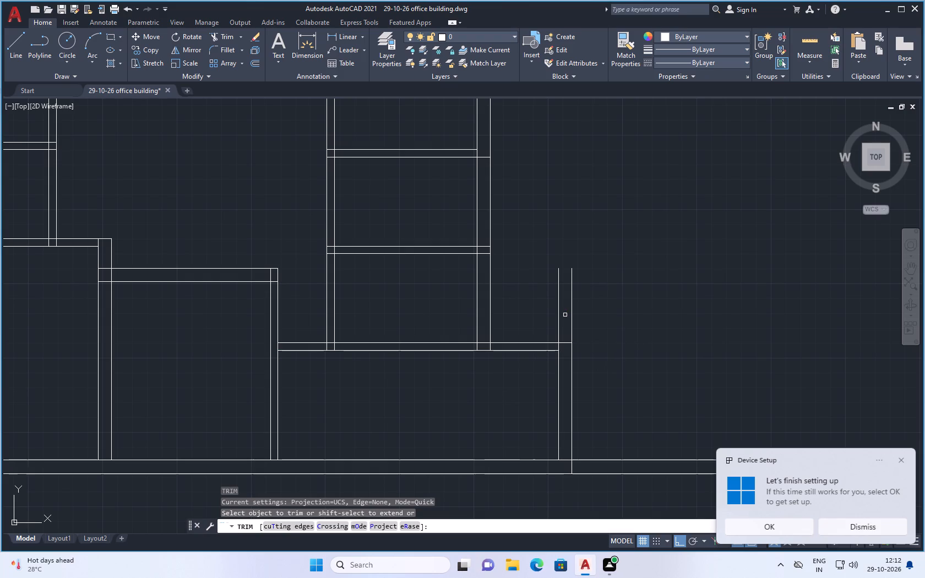
click(571, 312)
click(558, 314)
scroll(445, 270, down, 1)
click(568, 387)
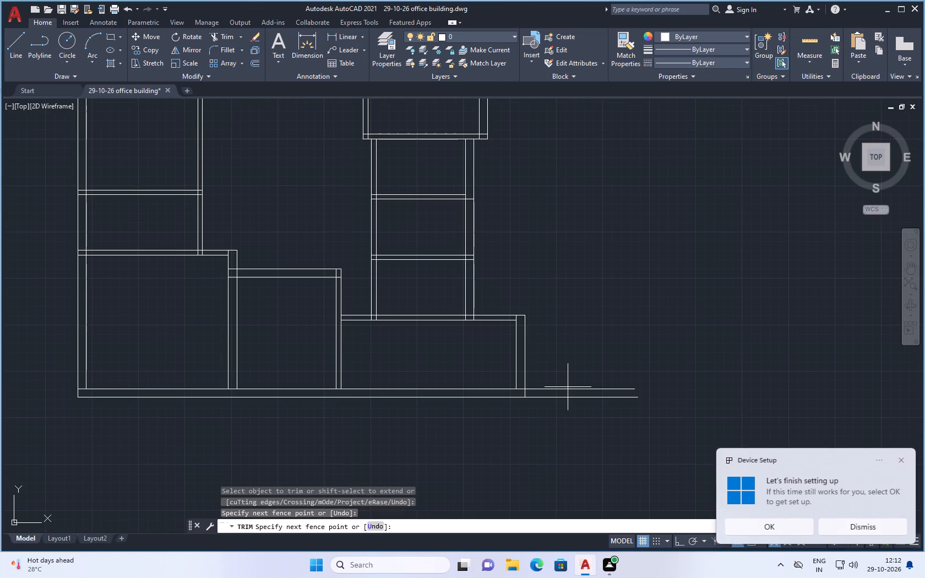
click(573, 389)
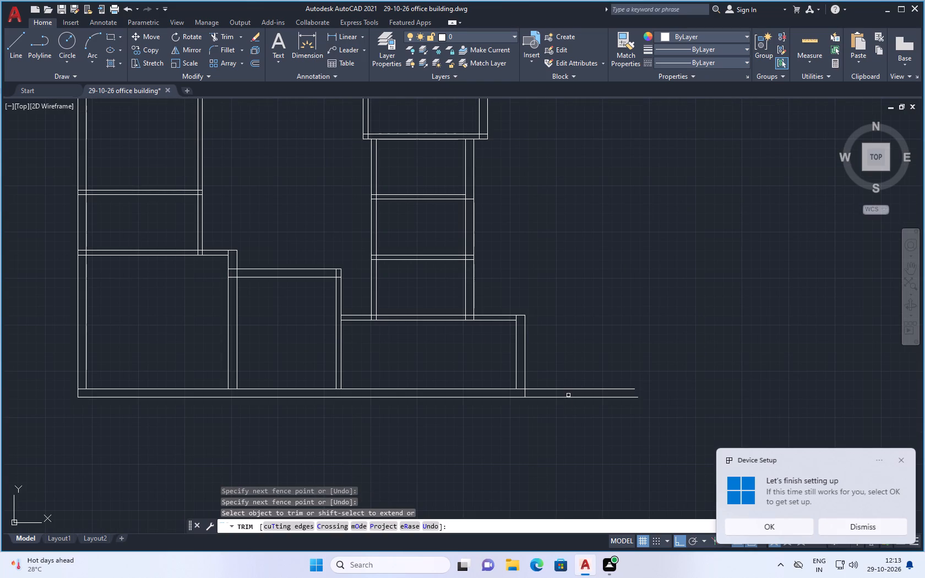
click(569, 397)
click(573, 388)
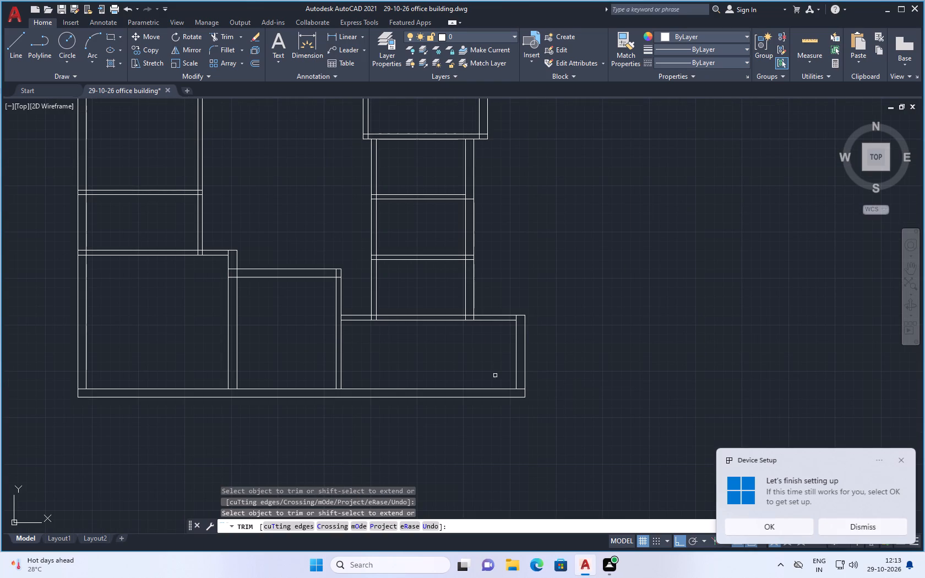
Trim the inner bottom wall line's overlaps at the building's southeast and southwest corners.
scroll(506, 407, up, 2)
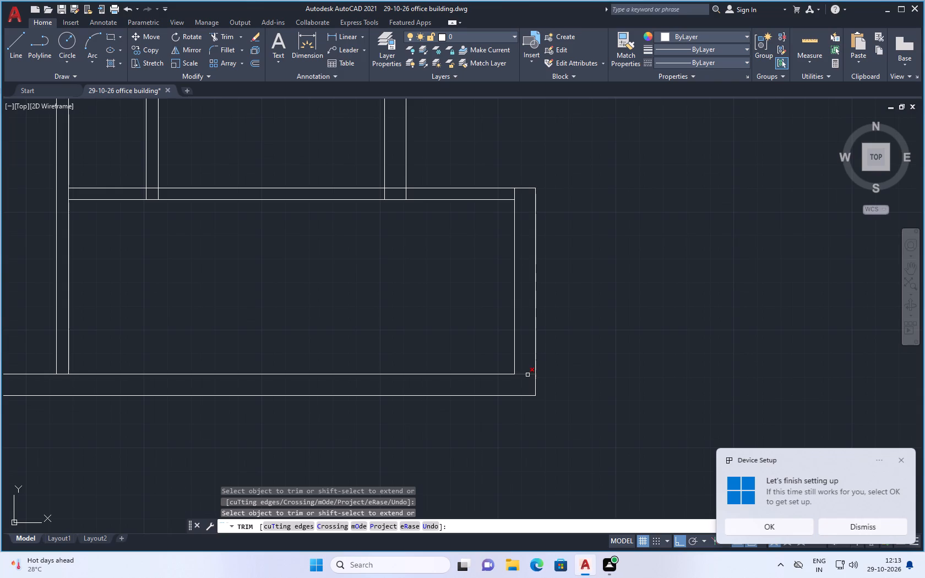
click(527, 375)
scroll(524, 378, down, 2)
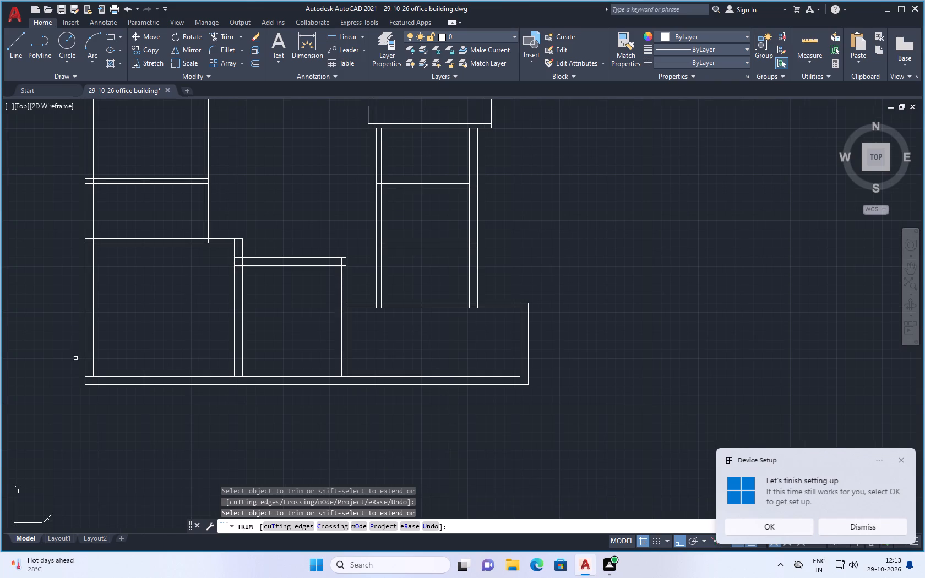
scroll(75, 358, up, 2)
scroll(118, 397, up, 2)
click(96, 417)
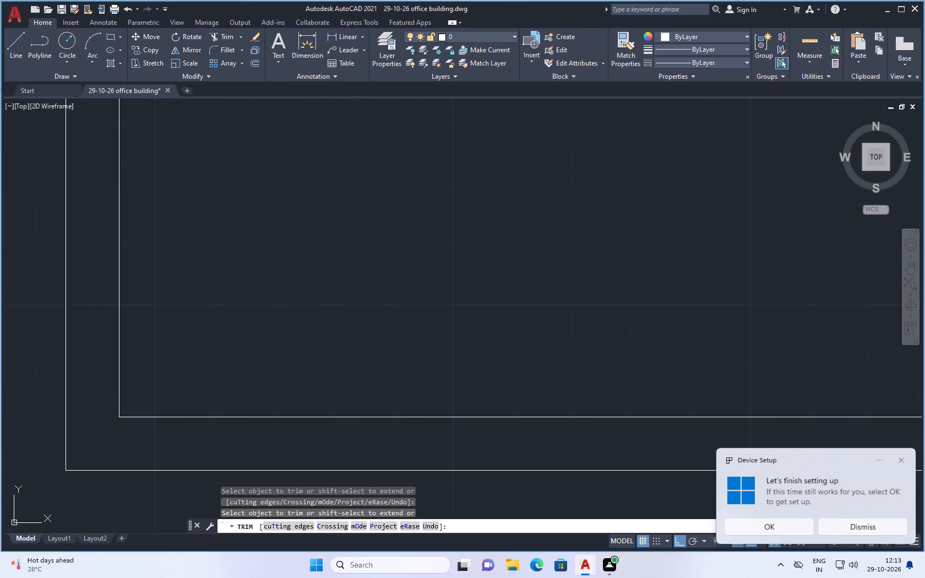
scroll(175, 510, down, 4)
scroll(285, 355, down, 1)
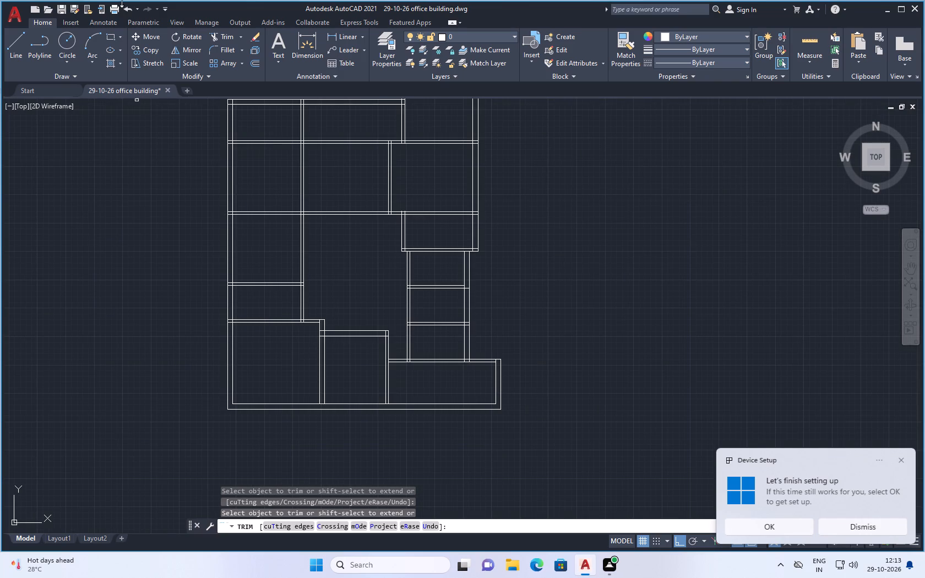
Trim the overlapping inner wall lines at the northwest corner of the projecting northeast room.
scroll(134, 182, down, 2)
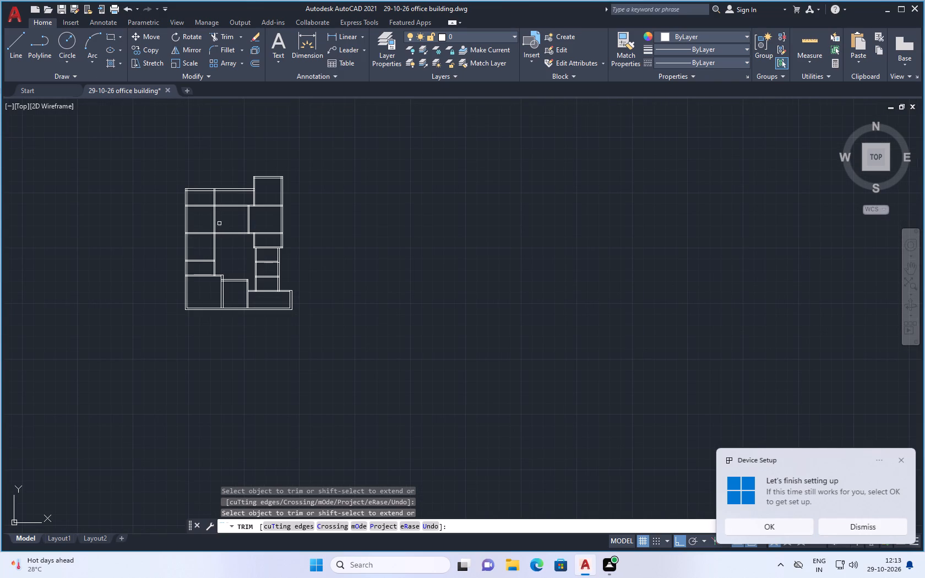
scroll(270, 219, up, 2)
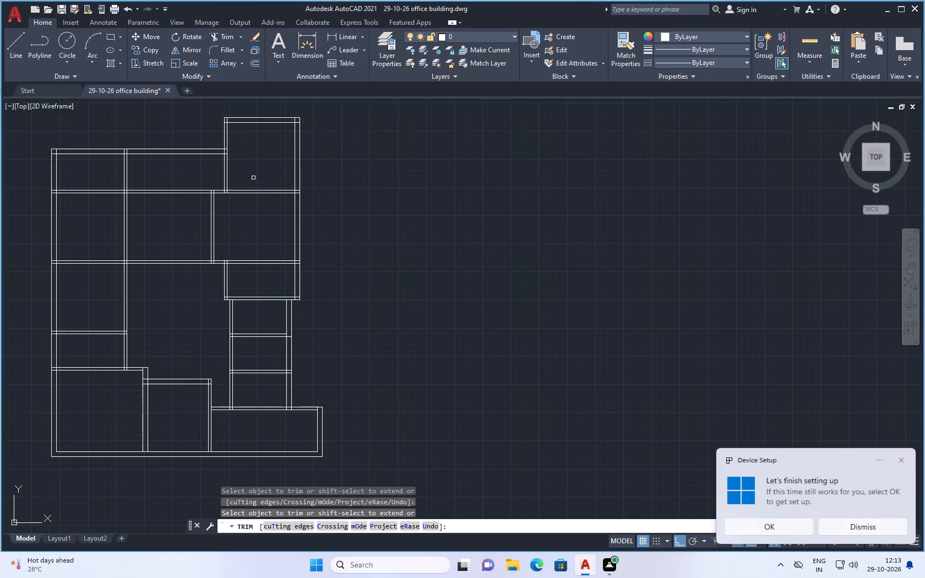
scroll(274, 167, down, 2)
scroll(245, 156, up, 5)
scroll(305, 142, up, 2)
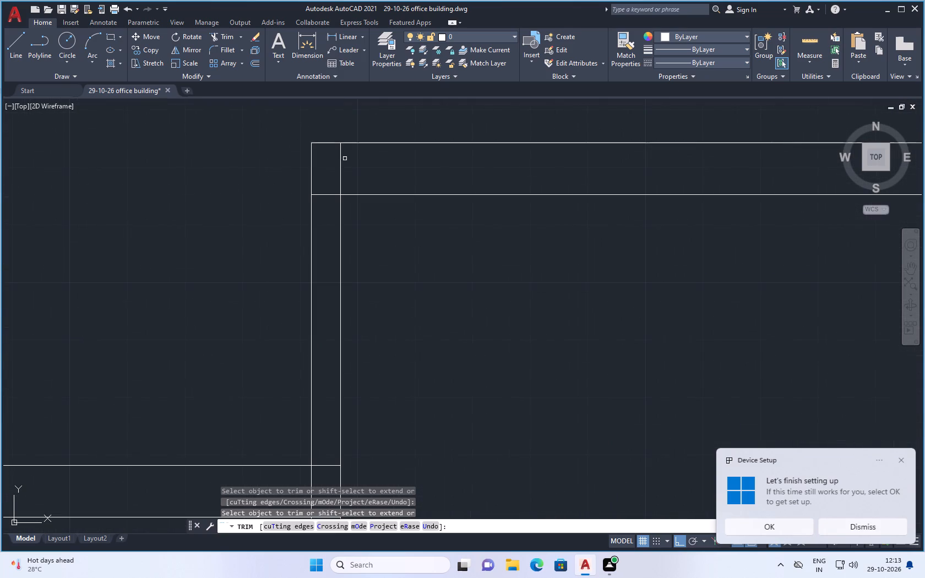
click(340, 161)
click(326, 194)
Trim the overlapping inner wall lines at the northeast corner of the projecting northeast room.
scroll(225, 215, down, 3)
scroll(414, 193, up, 3)
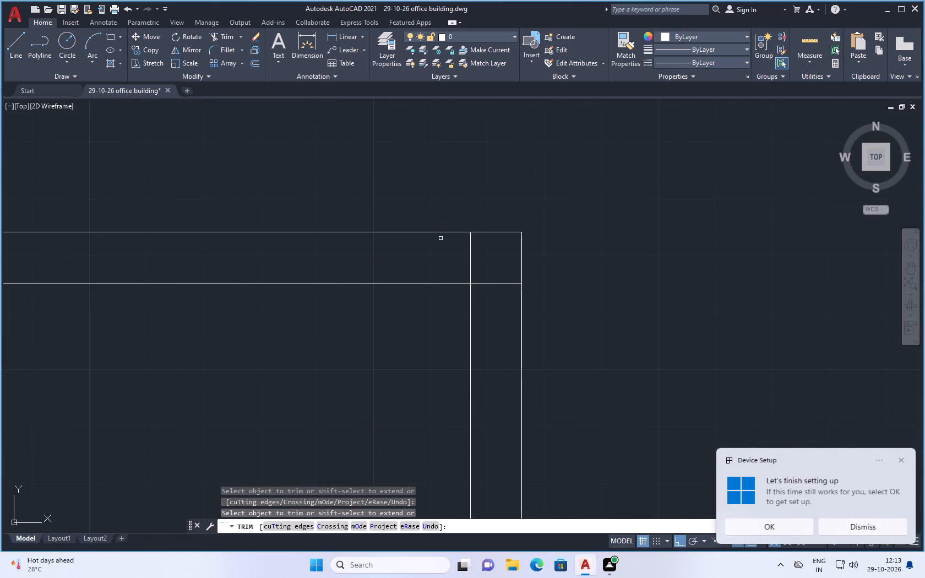
scroll(444, 242, up, 1)
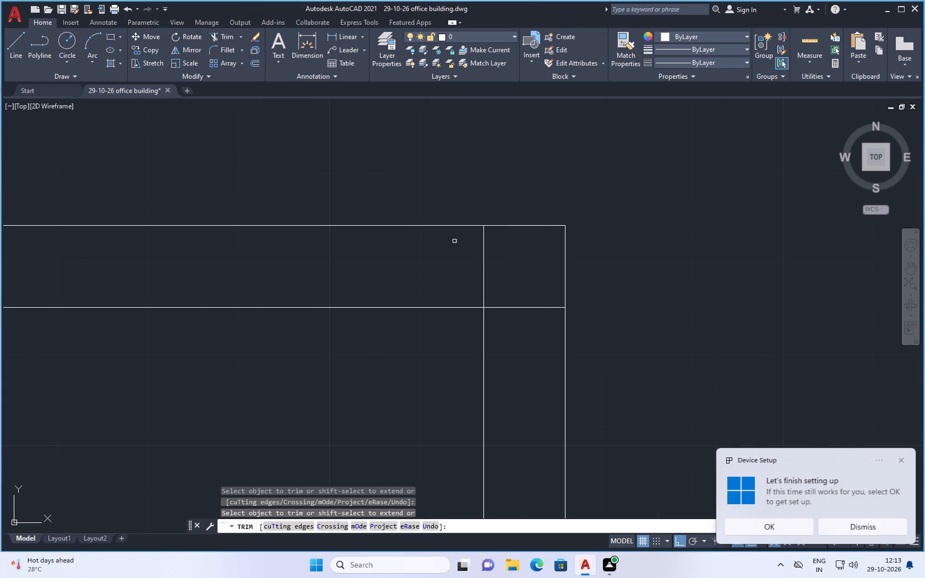
click(482, 249)
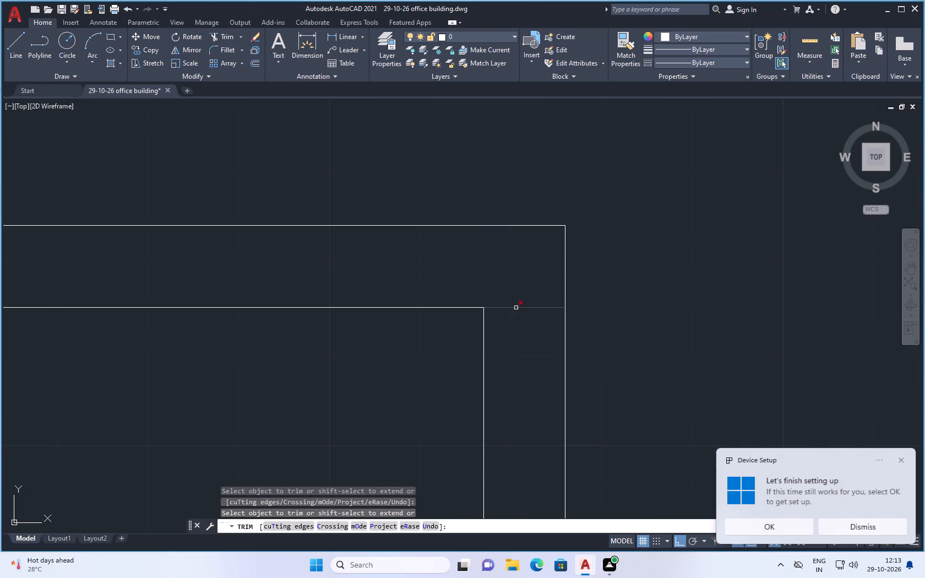
click(516, 308)
scroll(525, 280, down, 5)
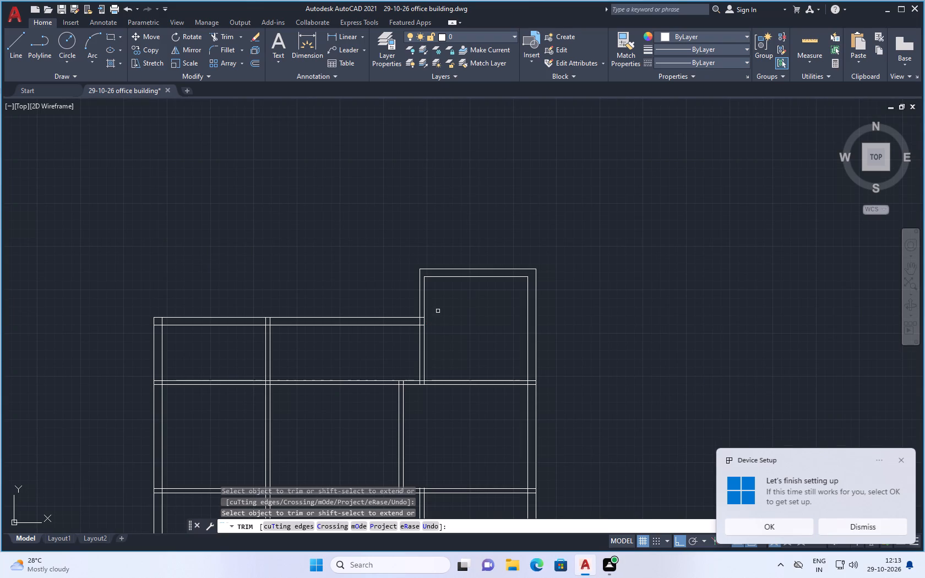
scroll(416, 308, up, 2)
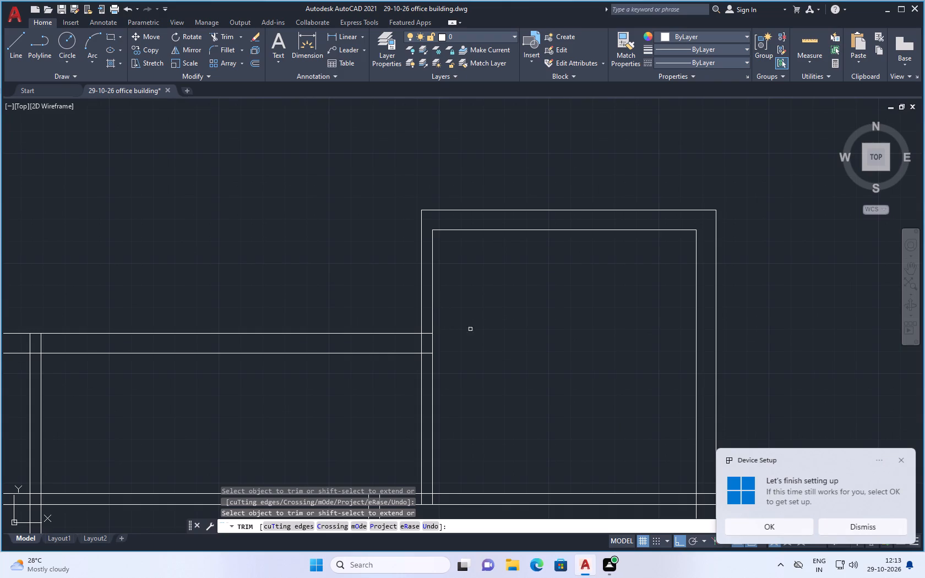
key(Escape)
Trim away both lines of the upper horizontal wall between the west partition and the room below the northeast room.
scroll(439, 321, down, 3)
scroll(225, 342, up, 2)
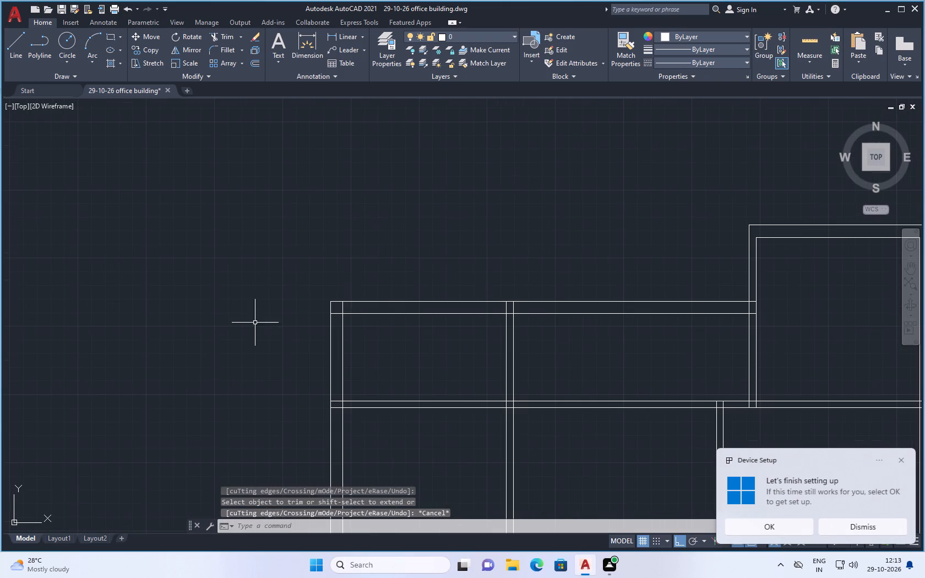
scroll(464, 70, down, 1)
scroll(421, 166, down, 1)
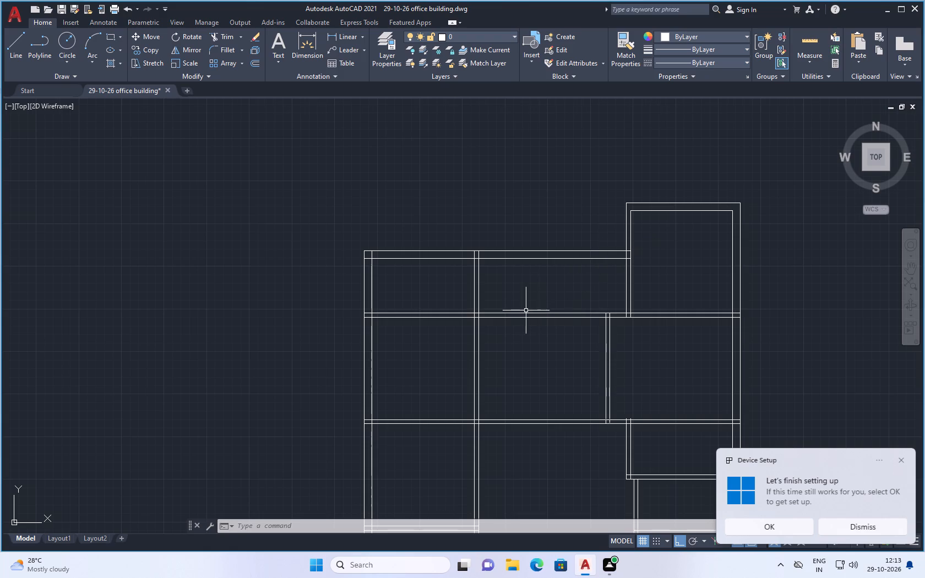
scroll(525, 310, down, 1)
scroll(545, 299, up, 1)
text(tr)
key(Return)
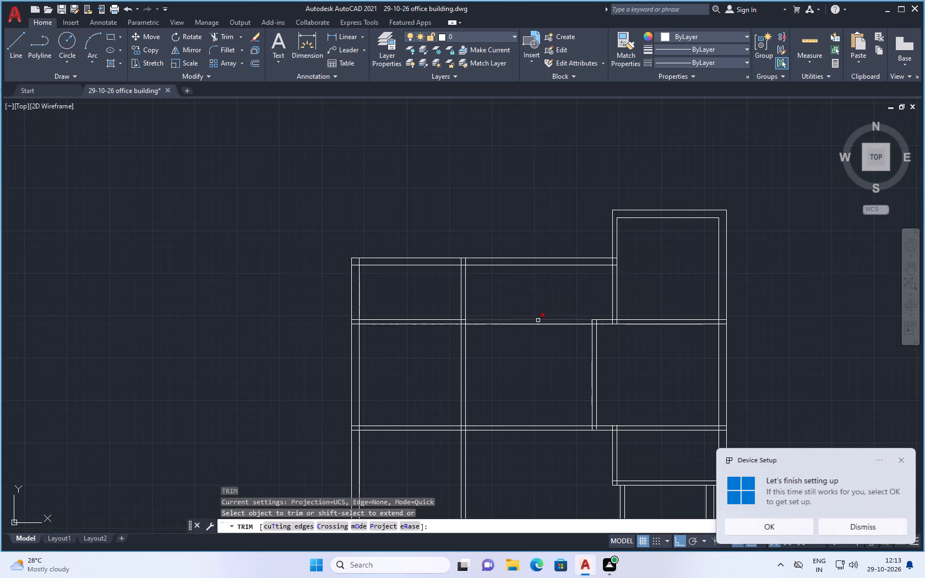
click(538, 320)
click(541, 324)
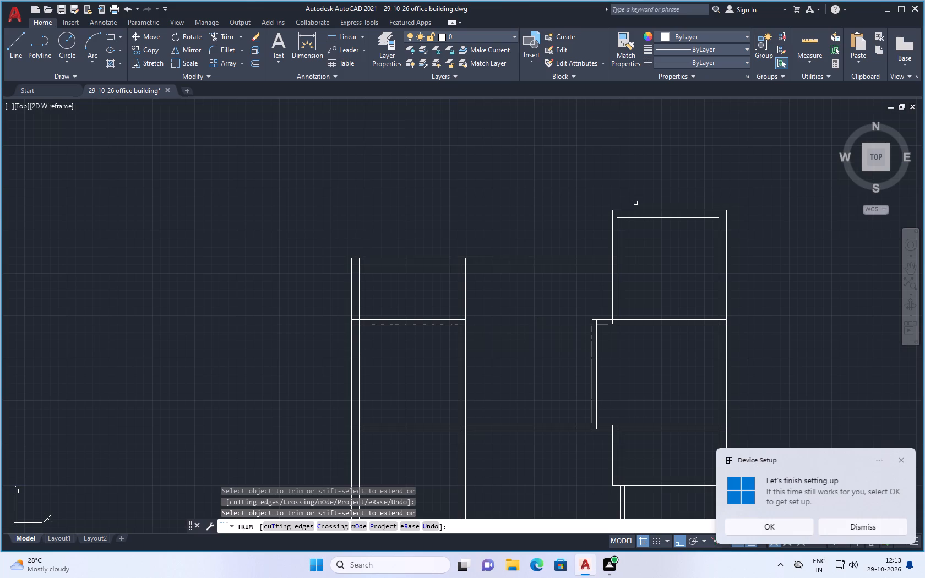
key(Escape)
Measure the room directly below the northwest corner room.
click(822, 41)
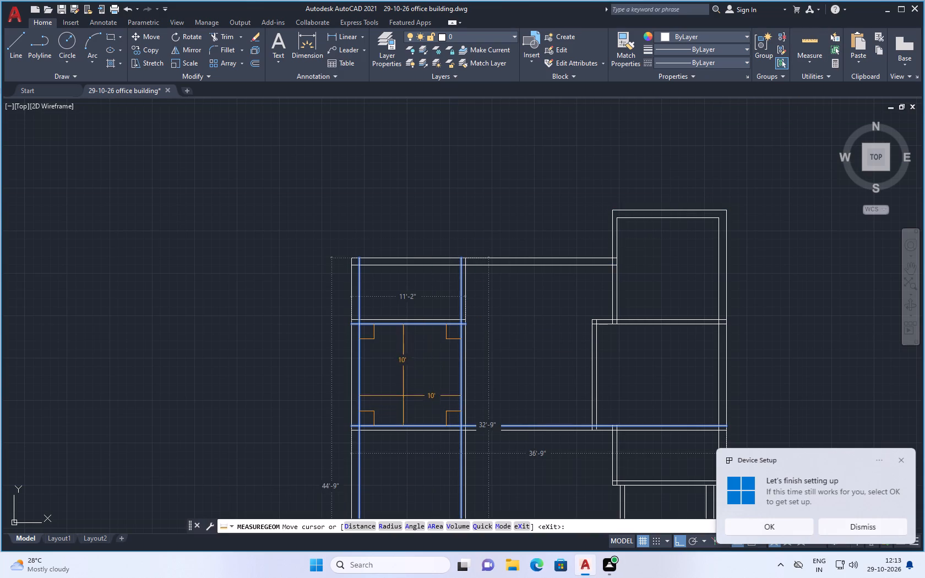
key(Escape)
Trim away both lines of the horizontal wall separating the two northernmost rooms on the west side.
key(t)
key(r)
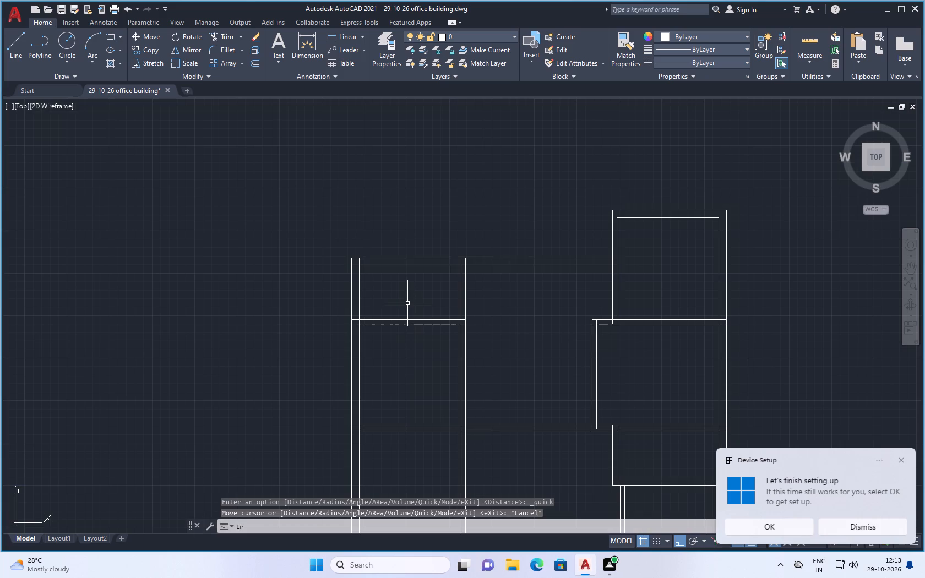
key(Return)
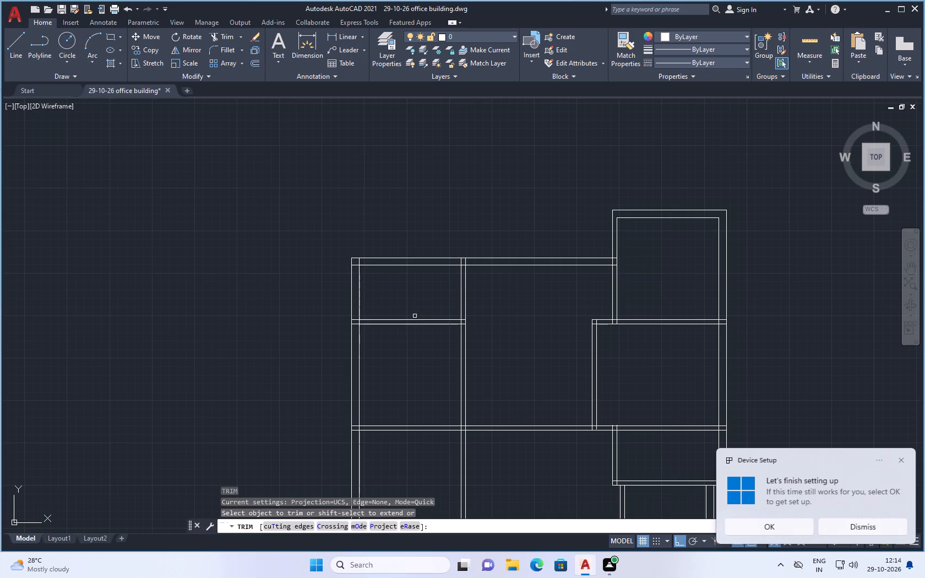
click(417, 319)
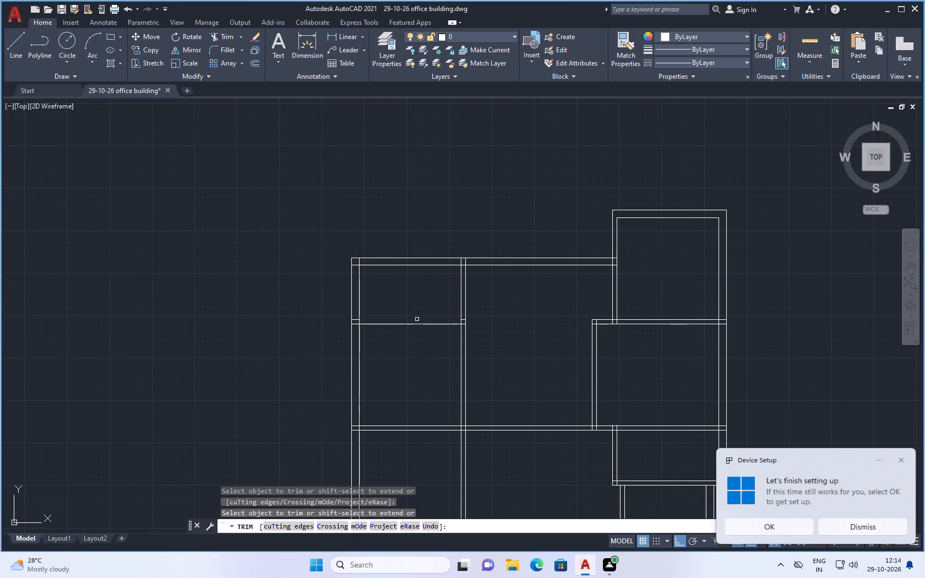
click(416, 325)
Trim the leftover short line segments of that removed wall inside the west exterior wall and the vertical partition.
scroll(334, 324, up, 3)
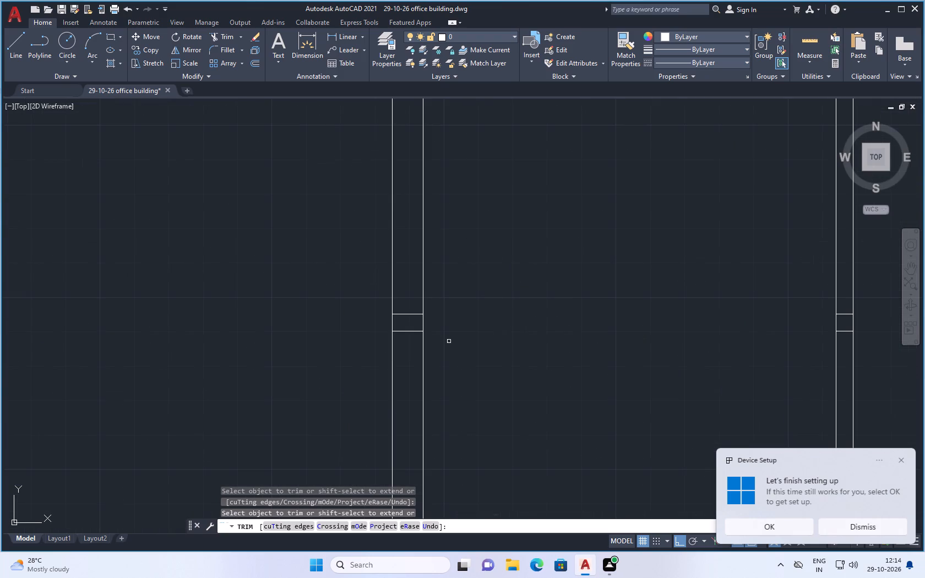
click(409, 312)
click(409, 319)
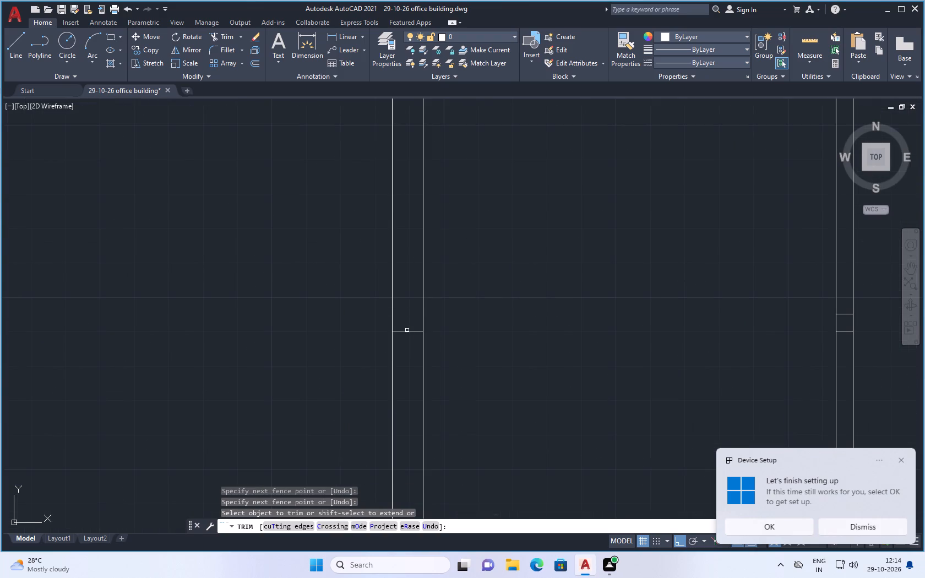
click(407, 331)
scroll(395, 350, down, 3)
scroll(524, 355, up, 3)
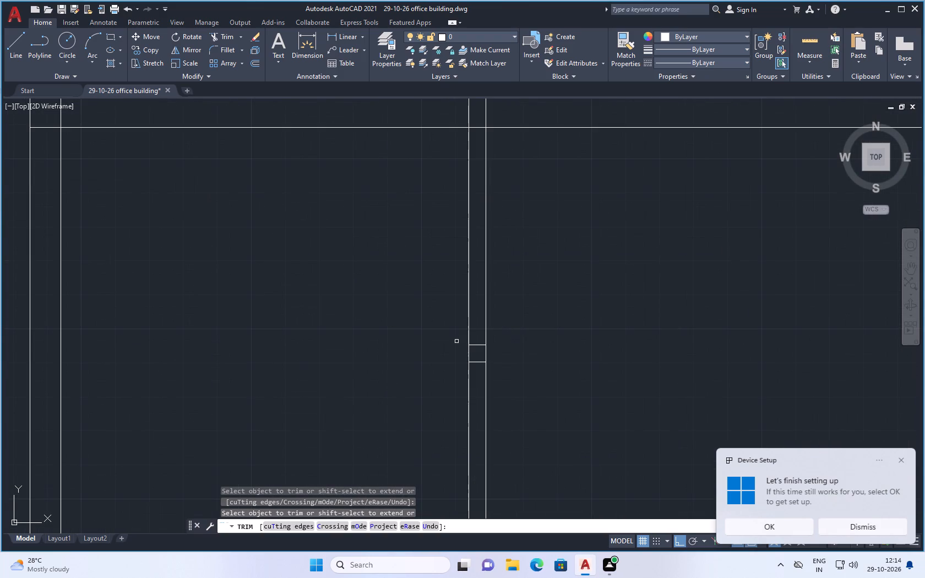
click(478, 346)
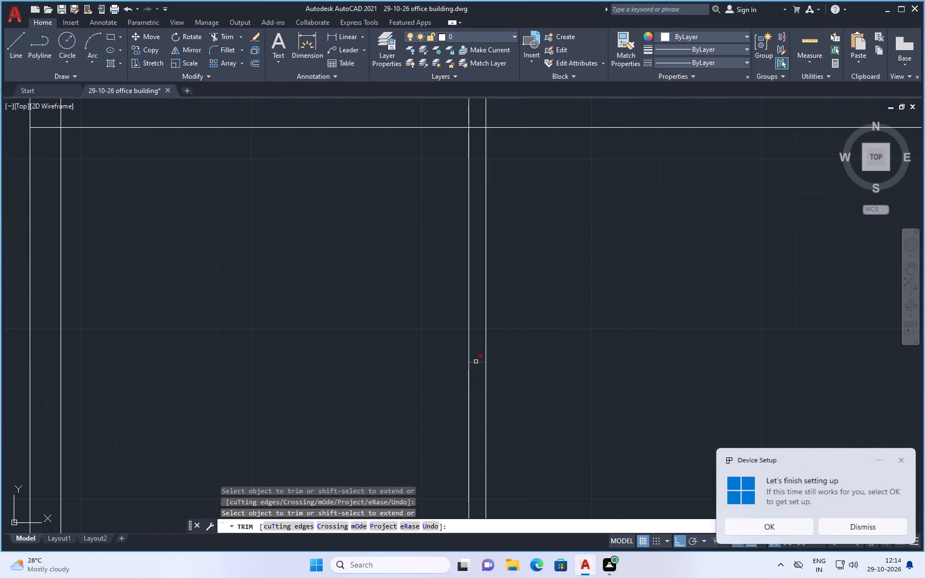
click(476, 366)
click(477, 359)
scroll(420, 340, down, 3)
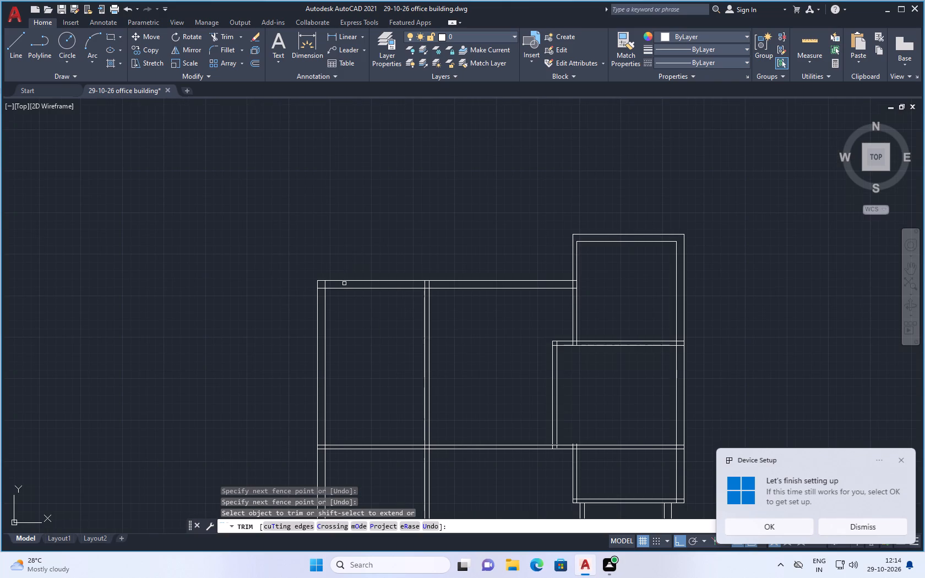
key(Escape)
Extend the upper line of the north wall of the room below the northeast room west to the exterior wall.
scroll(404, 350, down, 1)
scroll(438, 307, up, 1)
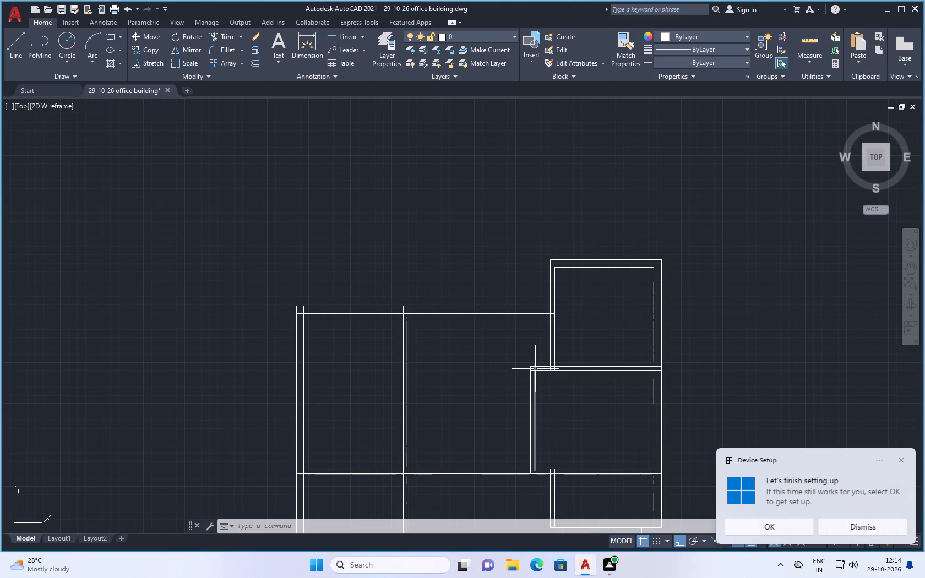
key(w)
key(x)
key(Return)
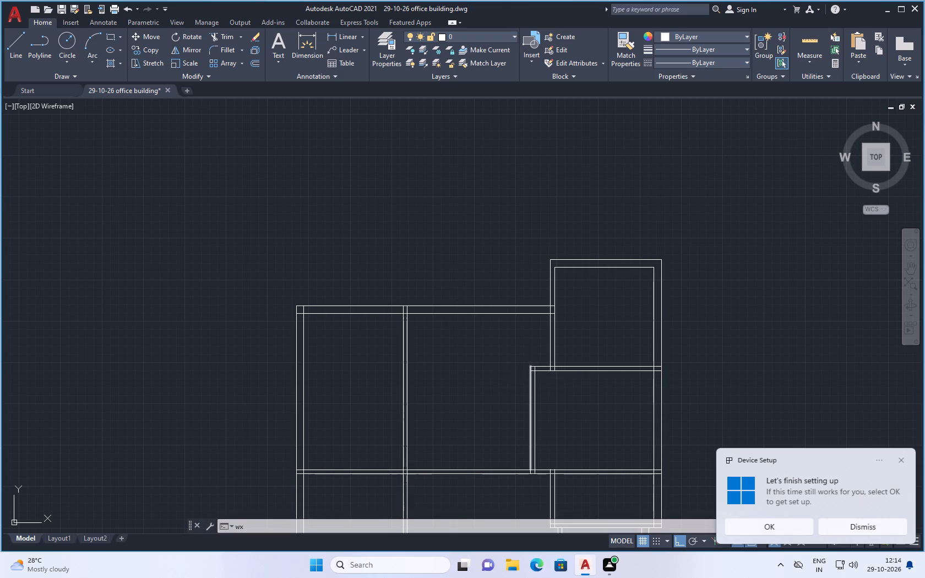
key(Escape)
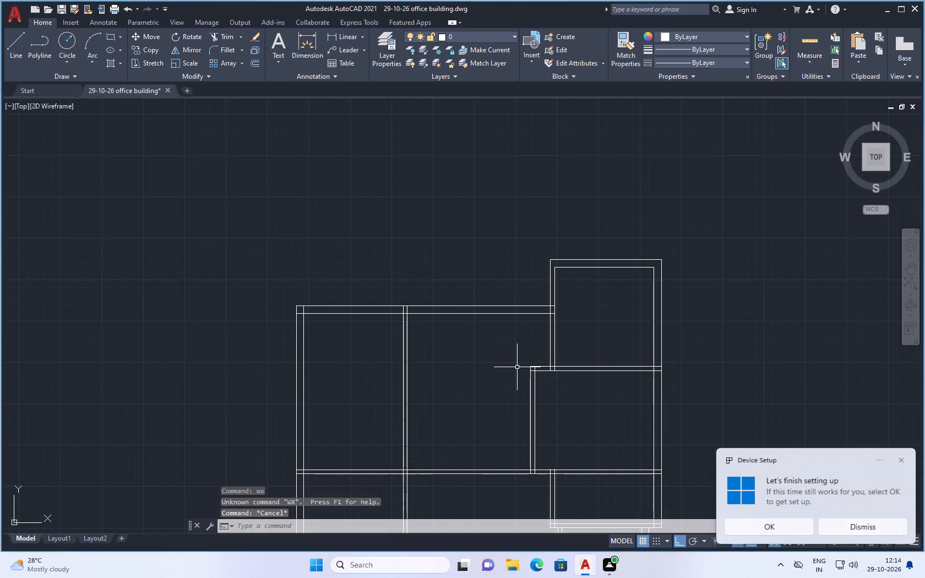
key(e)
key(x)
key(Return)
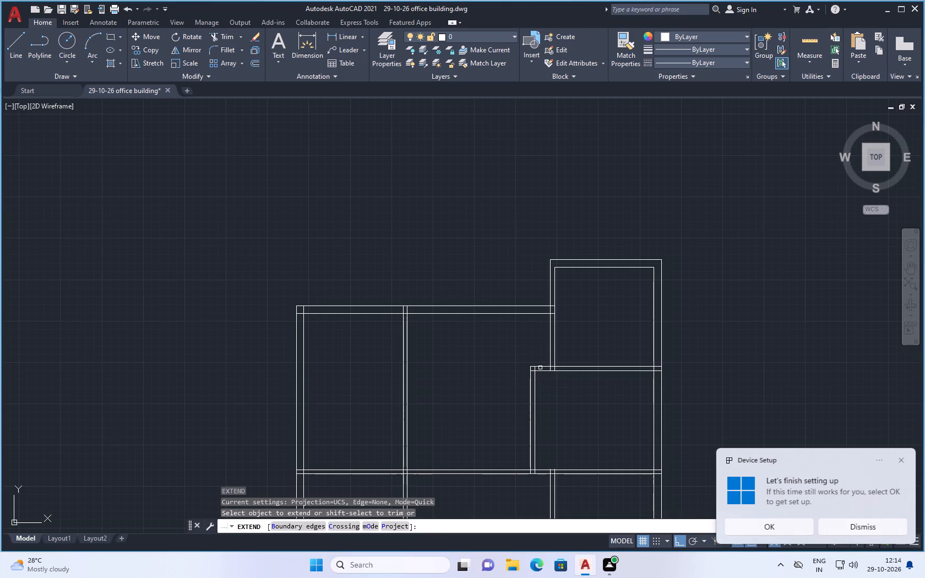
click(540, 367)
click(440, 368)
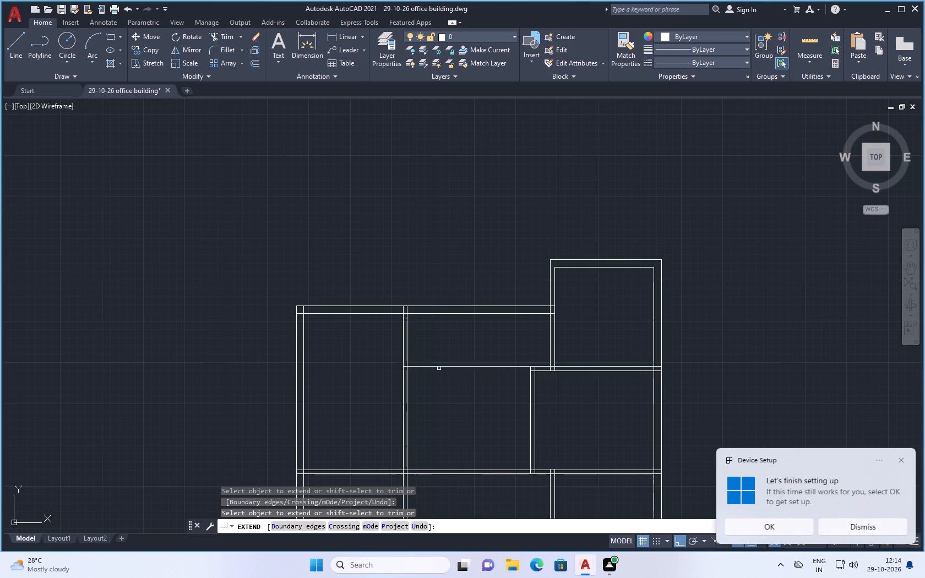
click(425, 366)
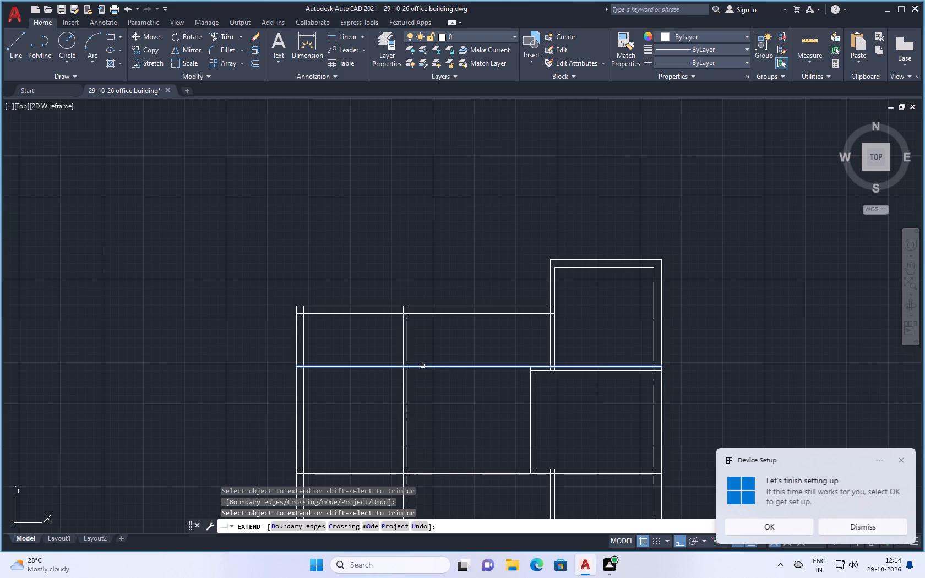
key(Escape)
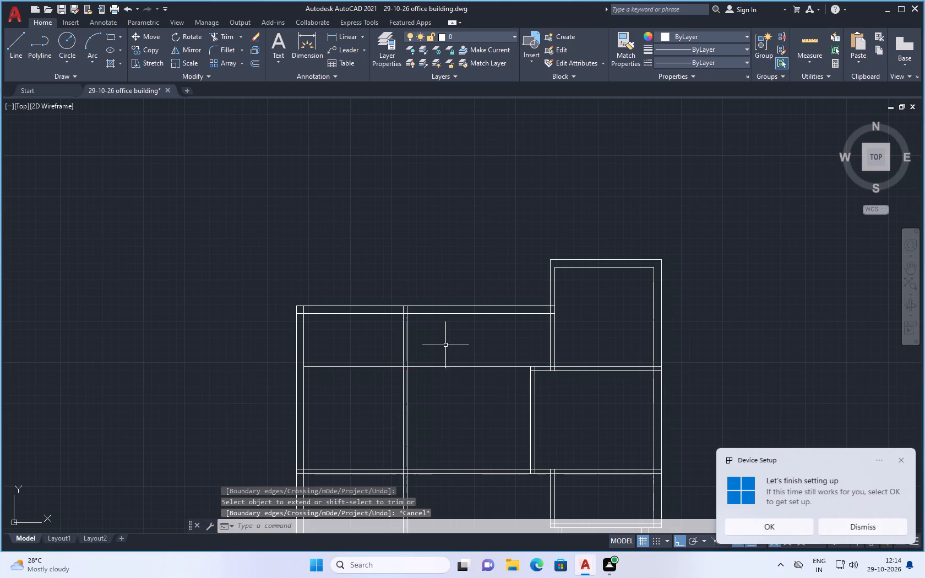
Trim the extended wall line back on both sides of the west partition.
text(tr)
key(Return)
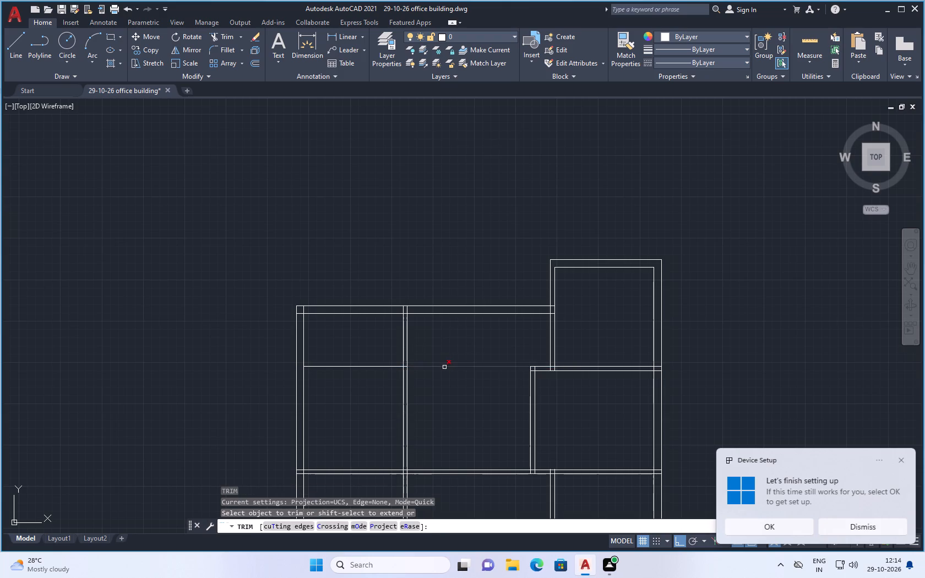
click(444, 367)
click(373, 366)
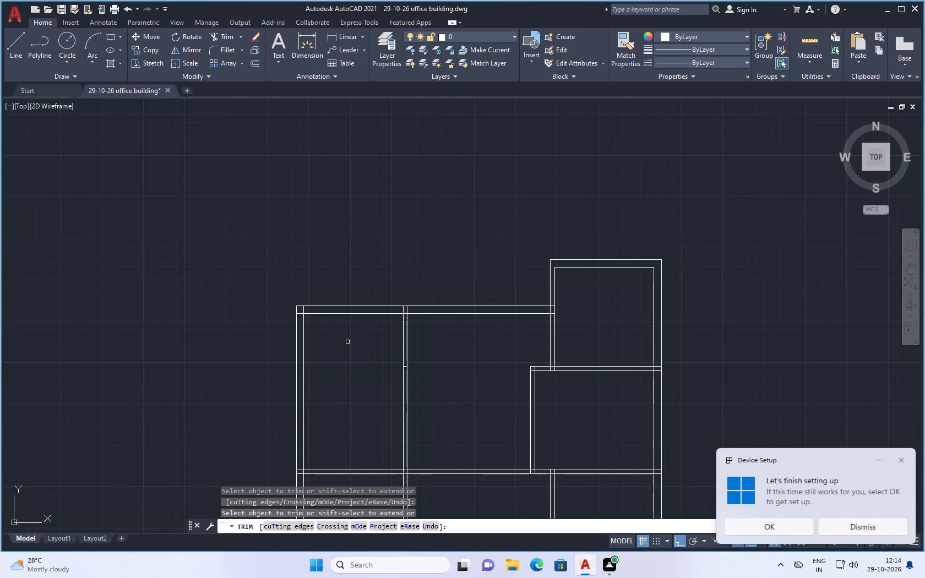
Trim the overlapping inner wall lines at the northwest corner of the room below the northeast room.
scroll(342, 356, down, 1)
scroll(367, 342, up, 1)
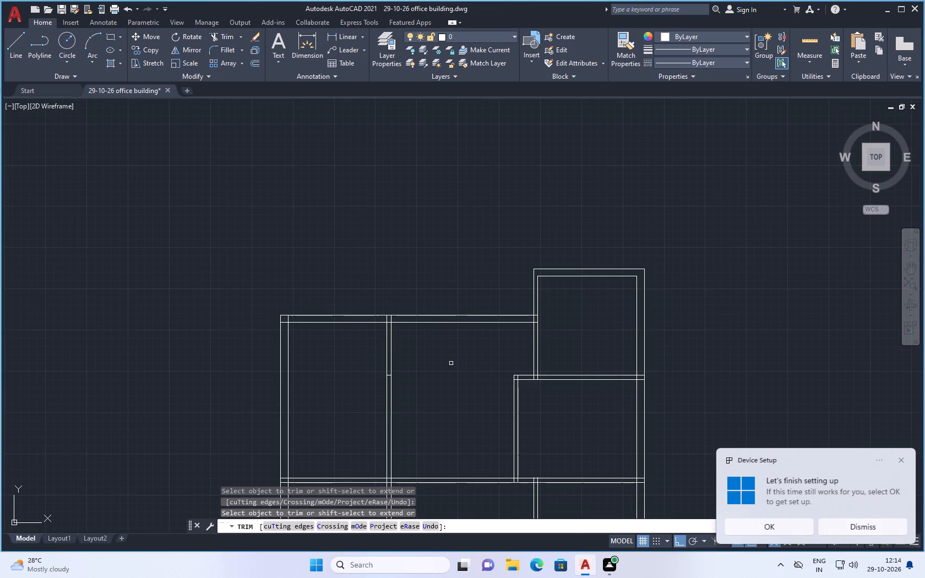
scroll(513, 385, up, 3)
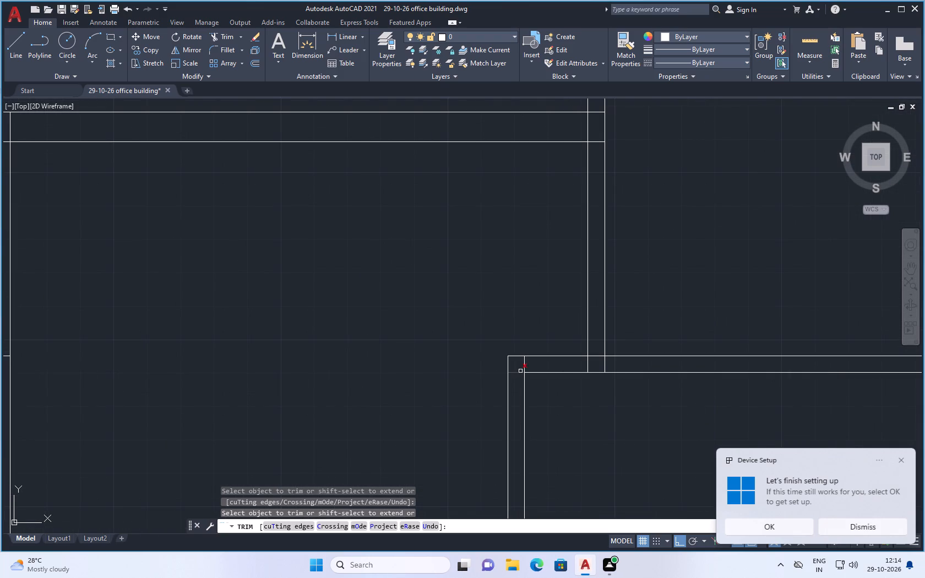
click(524, 363)
click(515, 373)
key(Escape)
scroll(429, 243, down, 2)
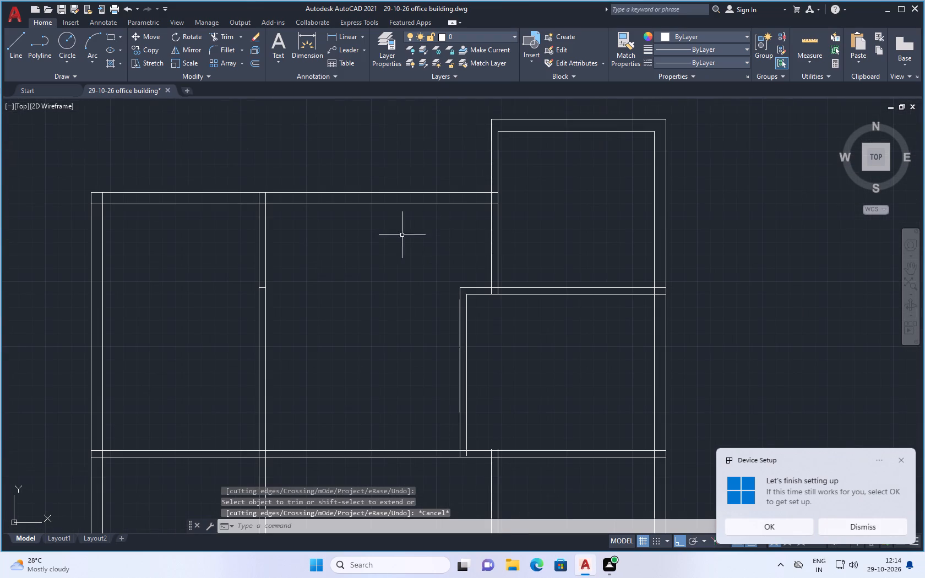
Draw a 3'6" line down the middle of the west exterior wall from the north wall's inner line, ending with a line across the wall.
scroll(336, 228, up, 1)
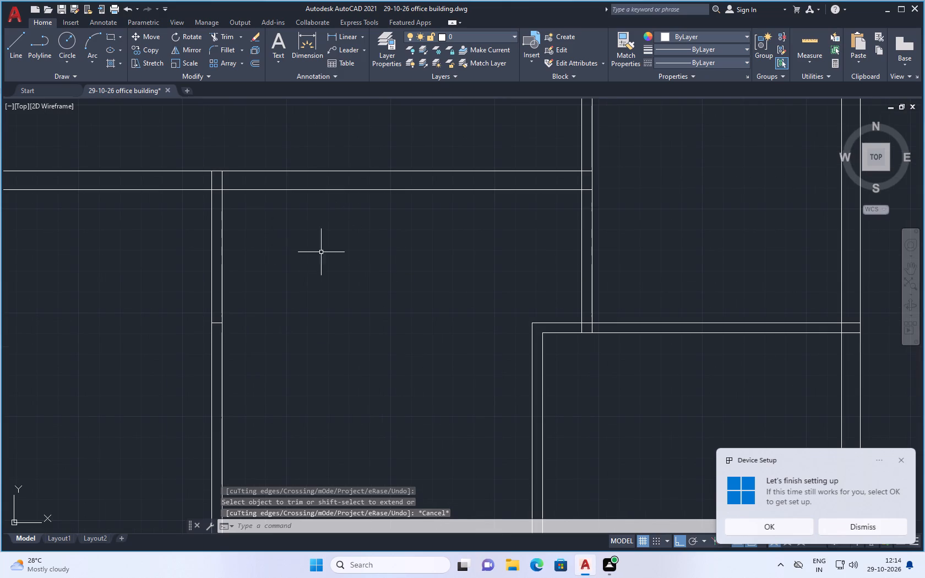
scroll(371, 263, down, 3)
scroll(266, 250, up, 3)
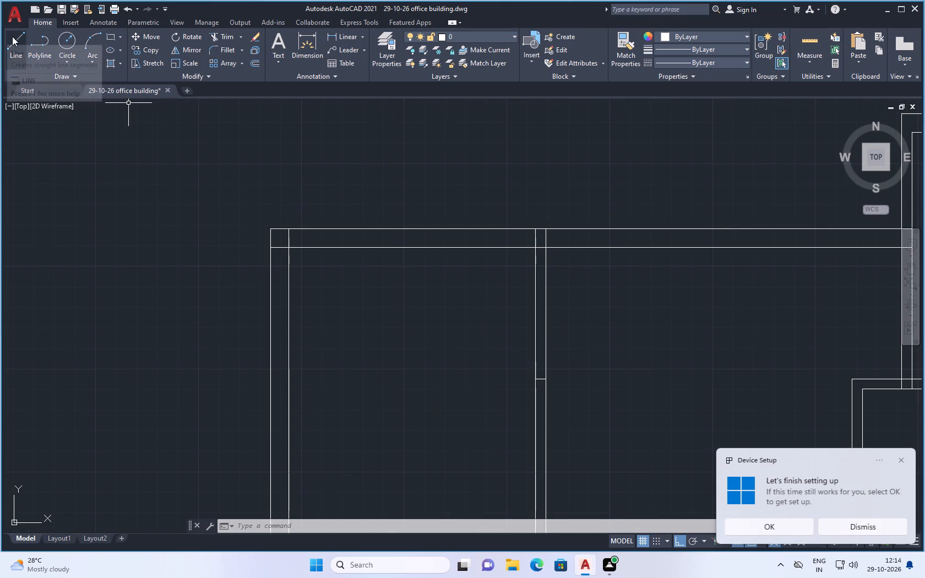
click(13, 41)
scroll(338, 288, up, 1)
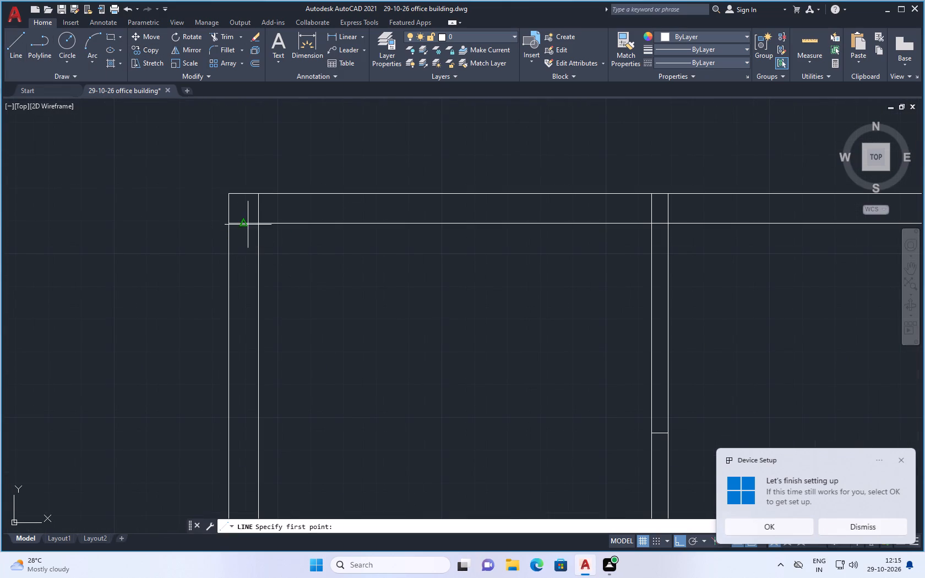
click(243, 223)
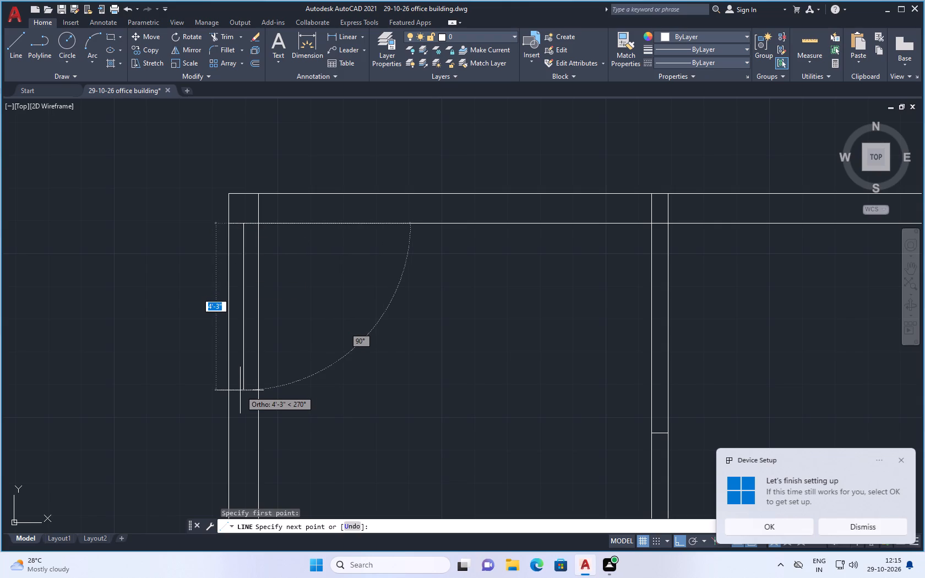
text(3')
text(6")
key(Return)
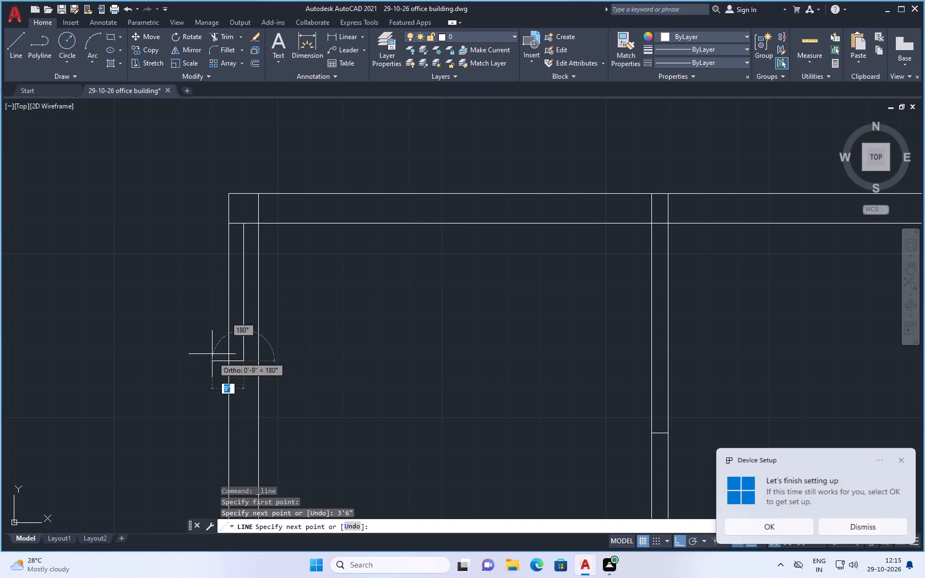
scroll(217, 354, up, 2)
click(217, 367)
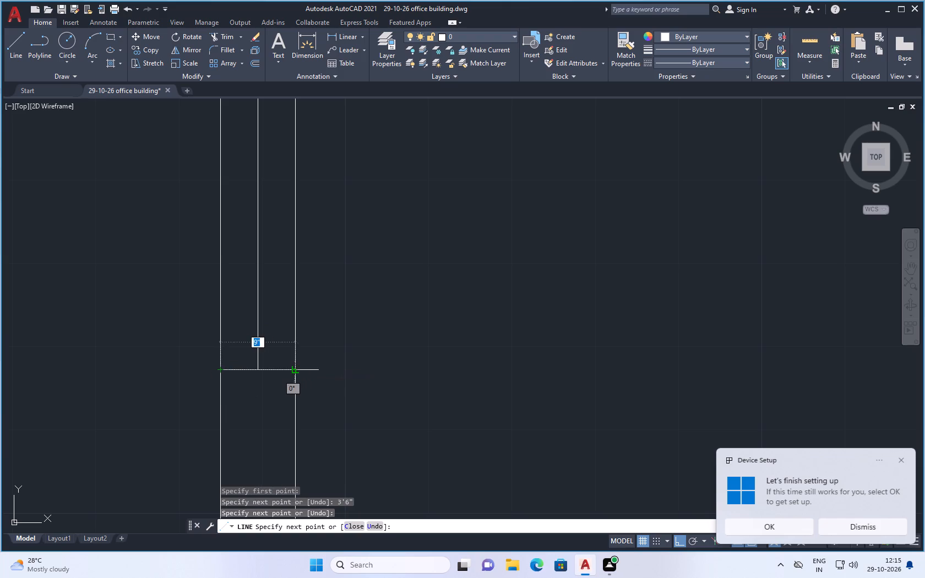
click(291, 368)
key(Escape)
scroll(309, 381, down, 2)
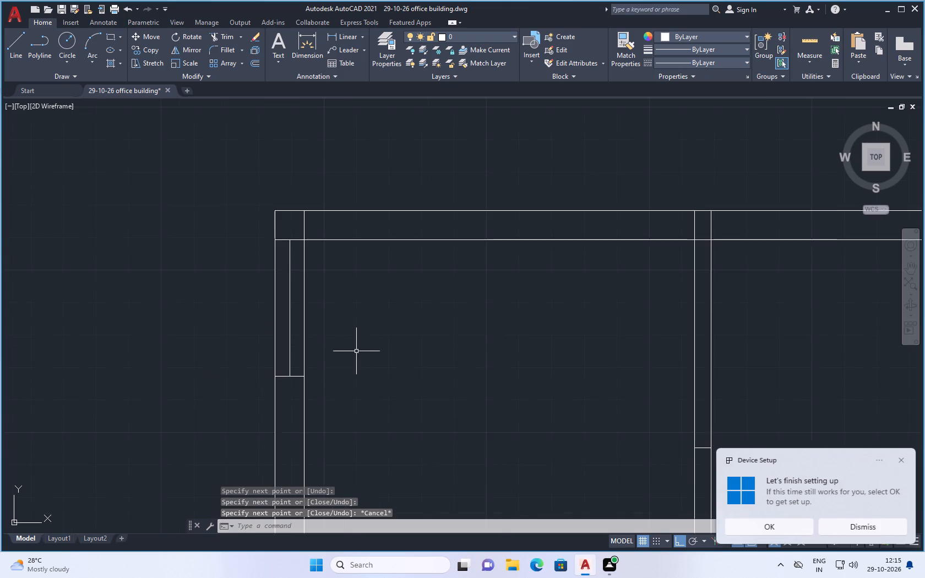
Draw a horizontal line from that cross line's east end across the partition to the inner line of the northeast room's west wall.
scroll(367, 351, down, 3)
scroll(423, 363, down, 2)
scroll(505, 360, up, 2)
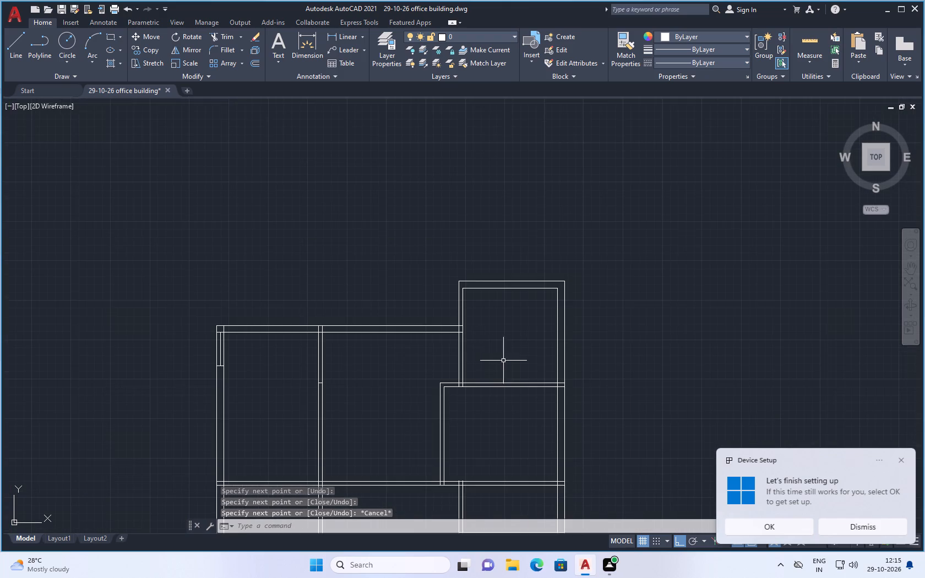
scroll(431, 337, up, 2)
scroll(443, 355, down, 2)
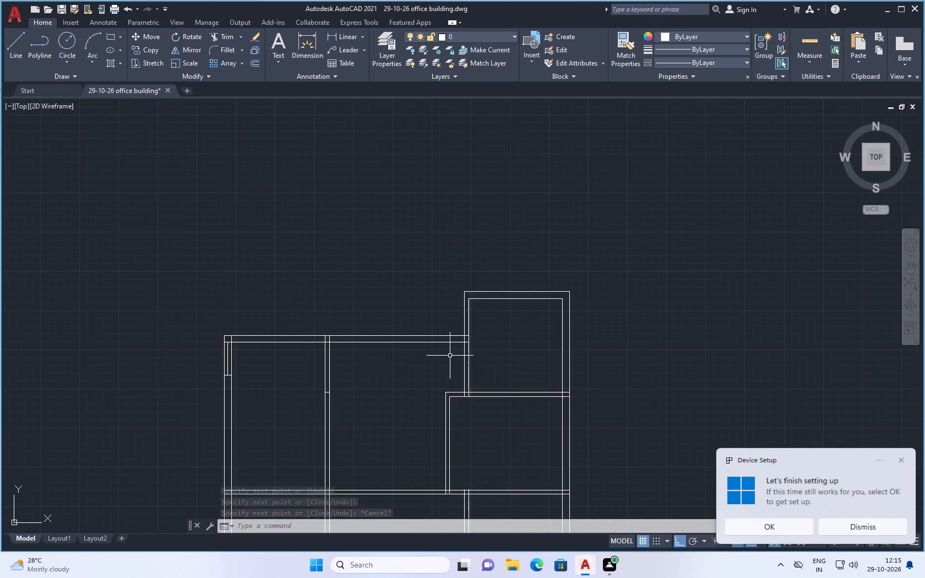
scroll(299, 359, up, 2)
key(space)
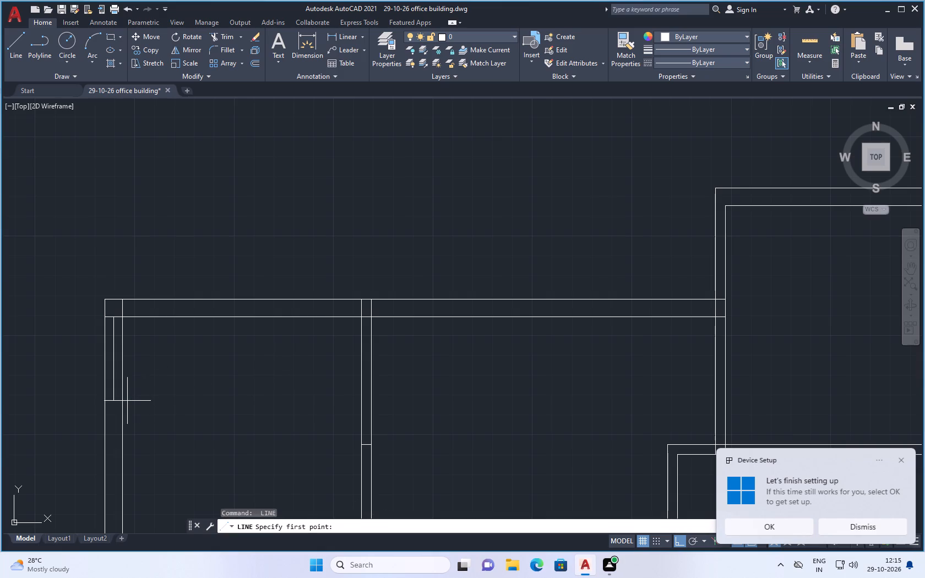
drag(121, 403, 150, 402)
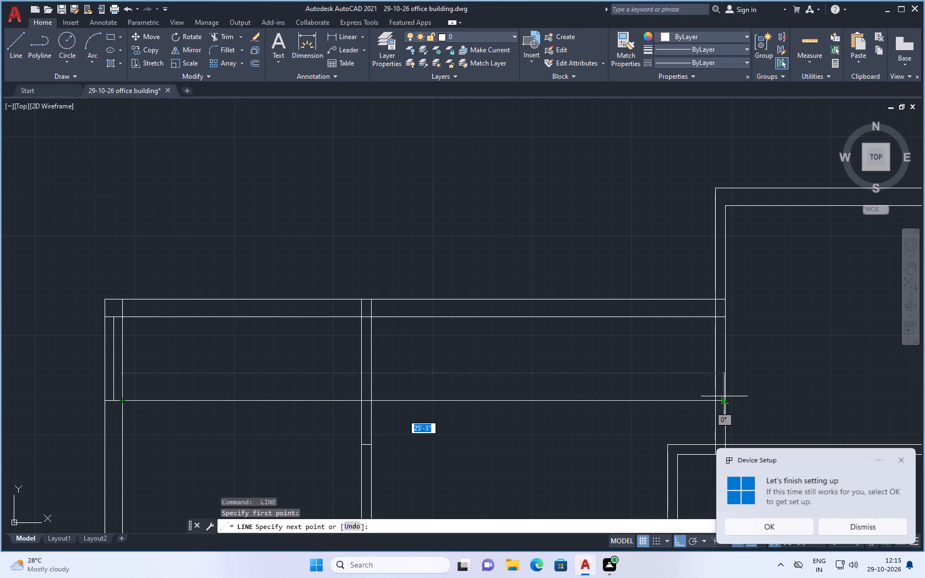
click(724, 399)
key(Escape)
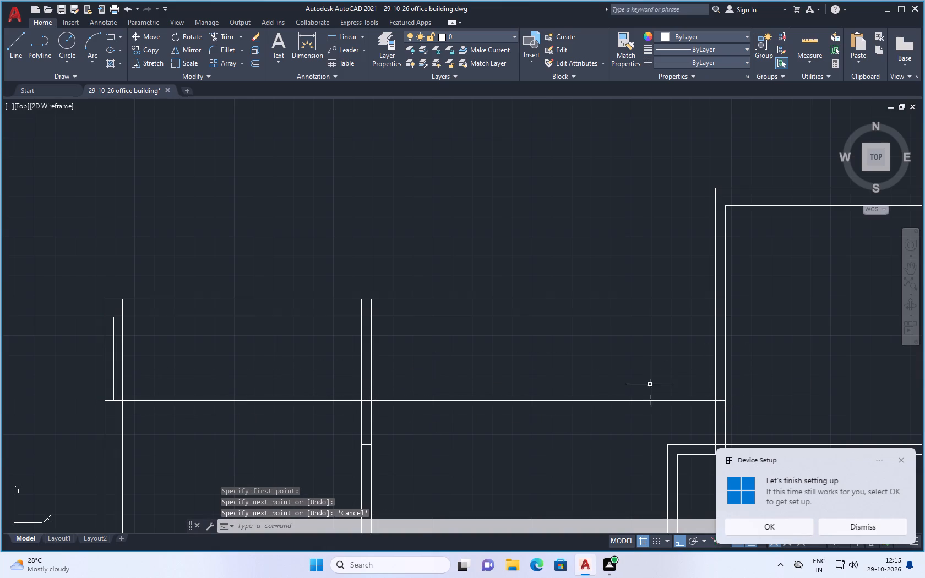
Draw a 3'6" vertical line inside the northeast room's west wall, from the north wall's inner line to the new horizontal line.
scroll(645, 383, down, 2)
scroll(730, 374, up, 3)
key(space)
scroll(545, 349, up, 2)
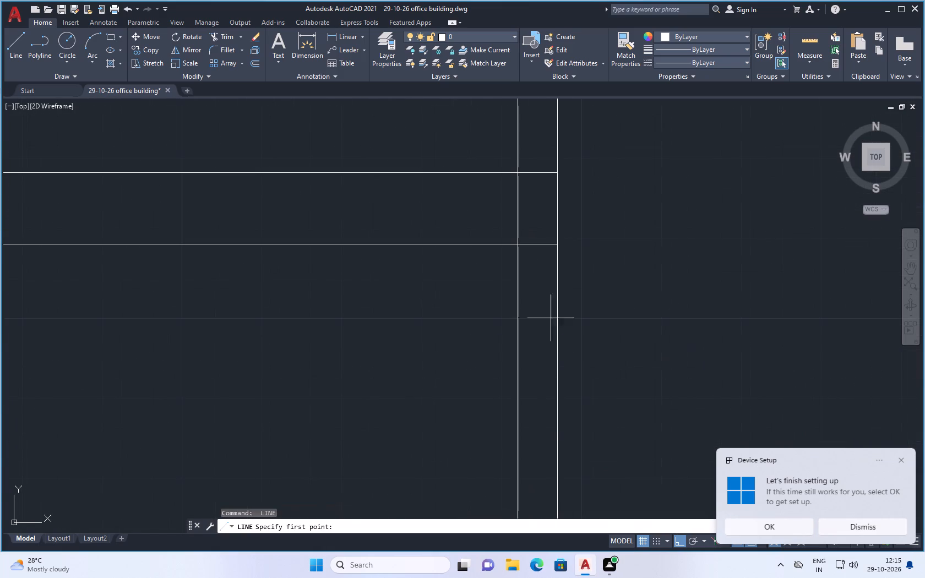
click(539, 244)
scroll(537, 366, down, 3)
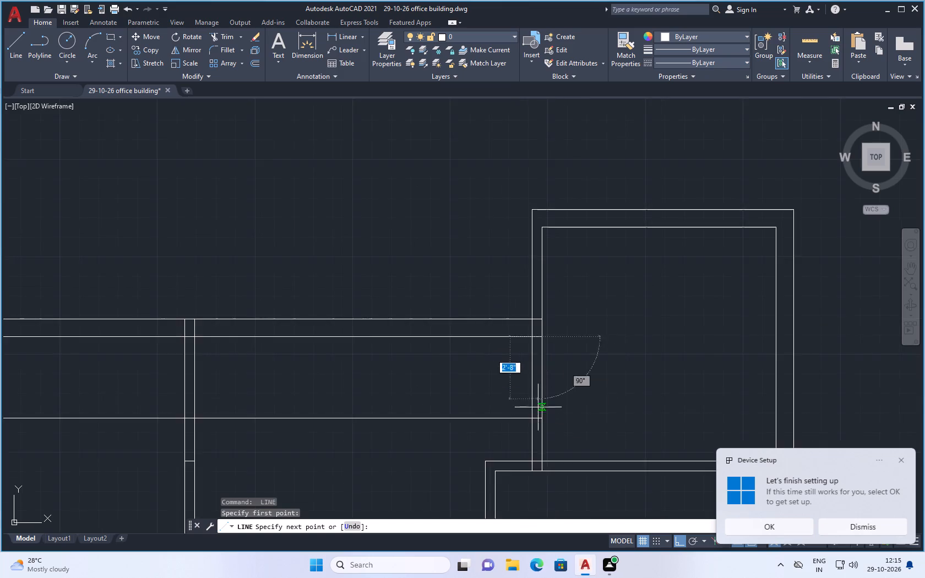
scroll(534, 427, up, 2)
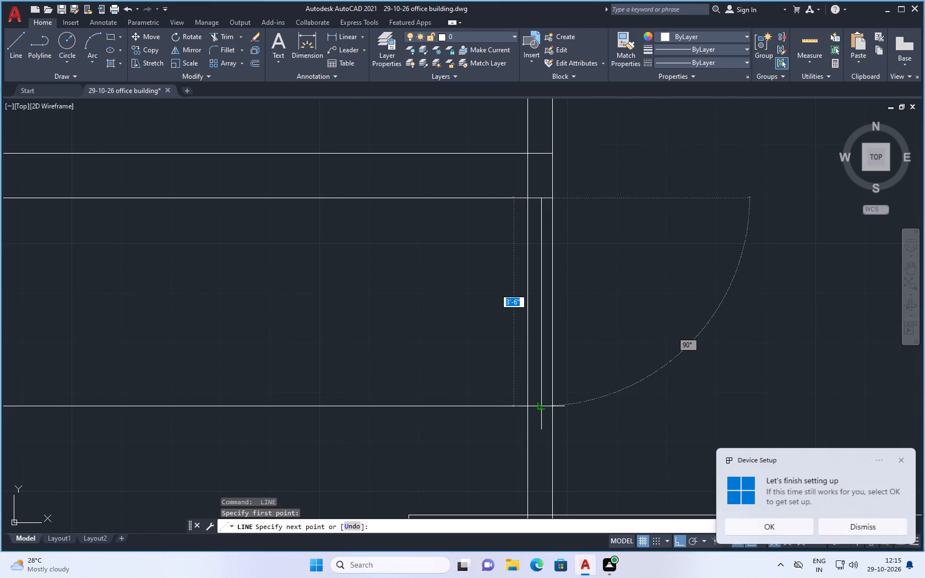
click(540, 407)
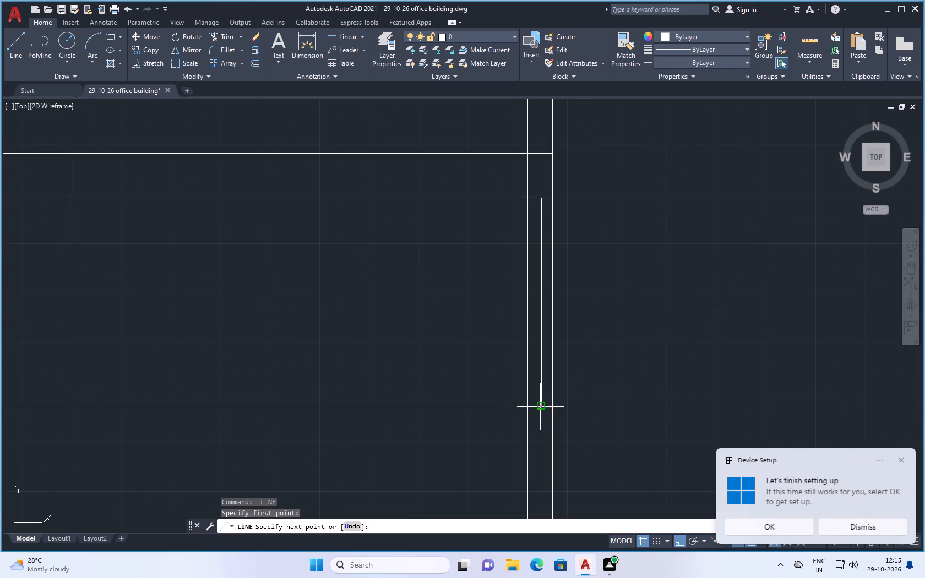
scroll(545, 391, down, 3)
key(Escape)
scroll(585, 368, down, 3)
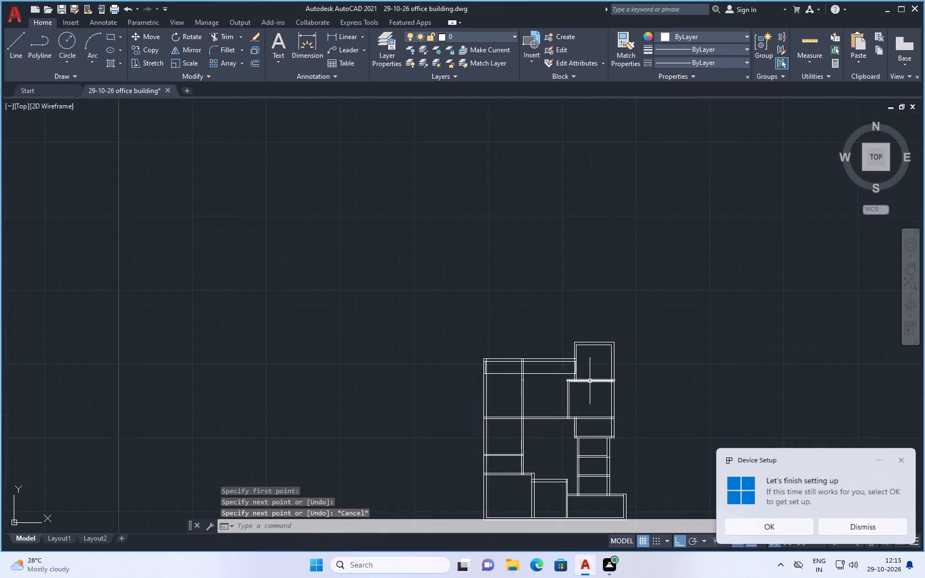
Examine the overall floor plan around the newly drawn lines and the northeast room.
scroll(590, 381, up, 2)
scroll(595, 383, down, 2)
scroll(595, 383, up, 1)
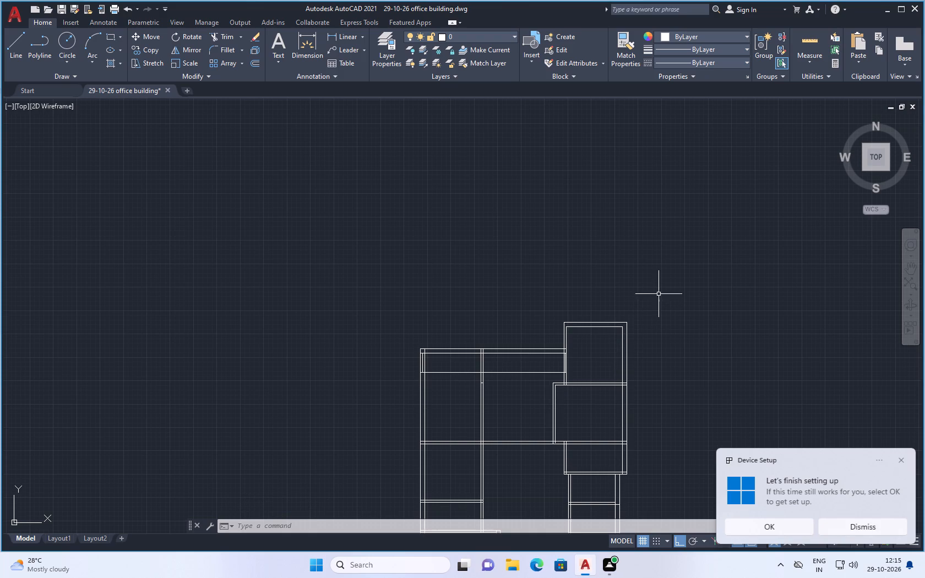
scroll(553, 338, up, 3)
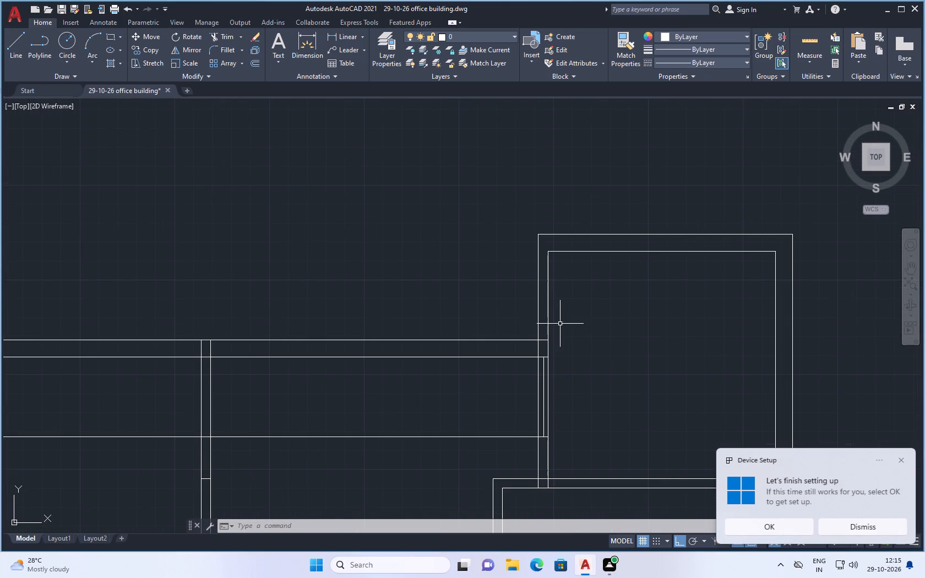
scroll(561, 322, down, 2)
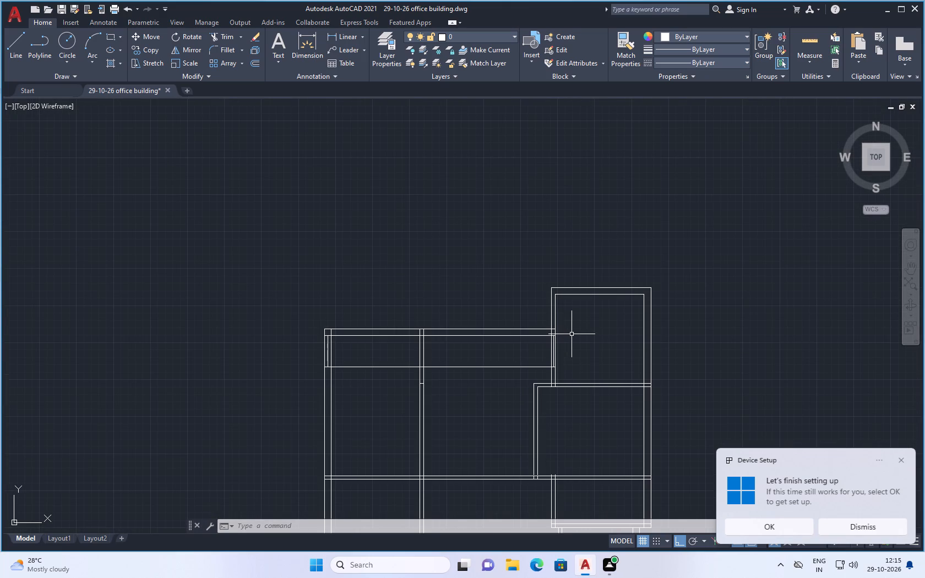
scroll(549, 334, down, 1)
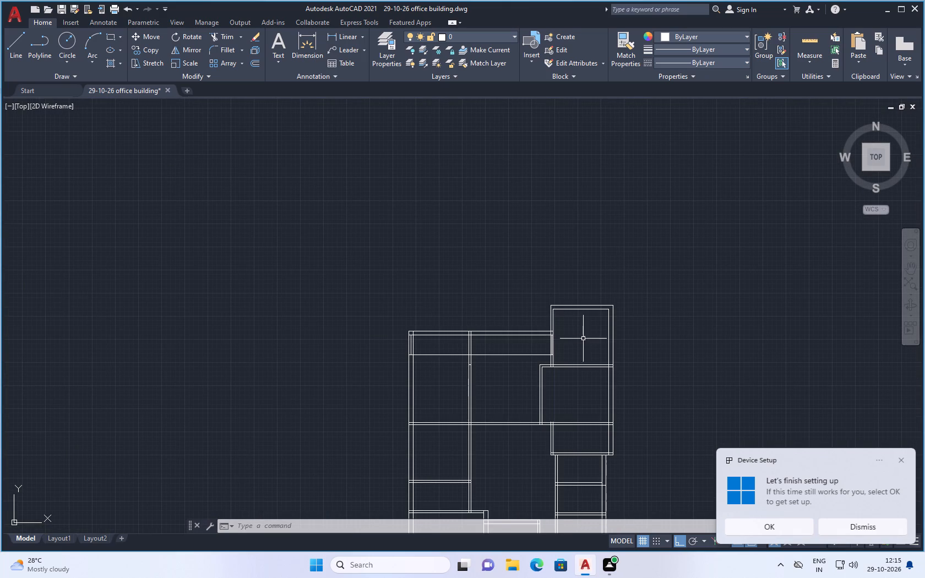
scroll(559, 319, down, 1)
scroll(559, 319, up, 2)
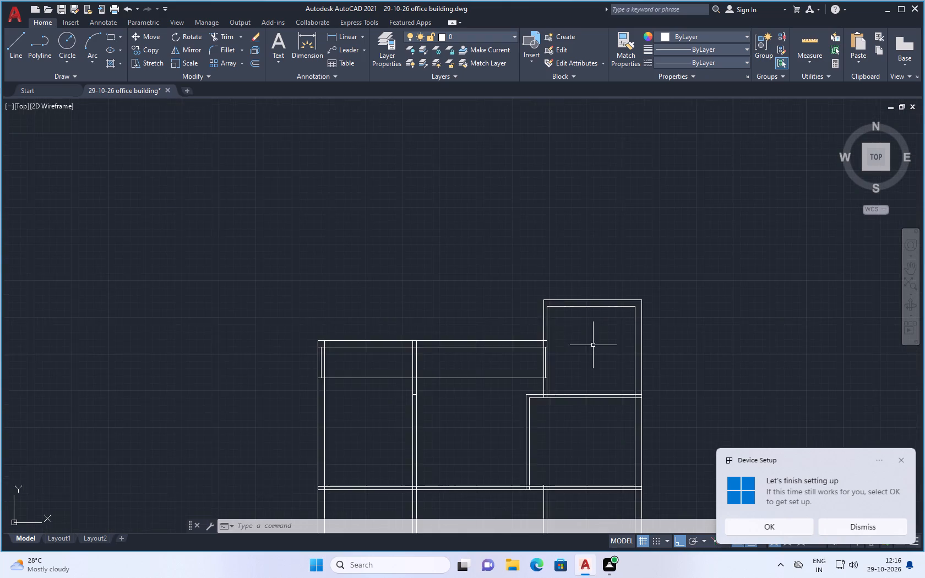
scroll(589, 347, up, 2)
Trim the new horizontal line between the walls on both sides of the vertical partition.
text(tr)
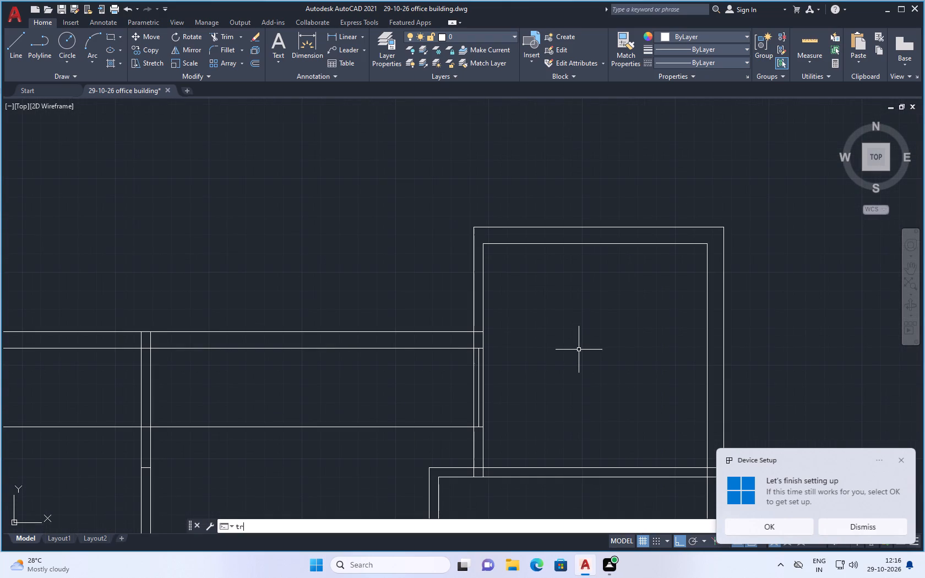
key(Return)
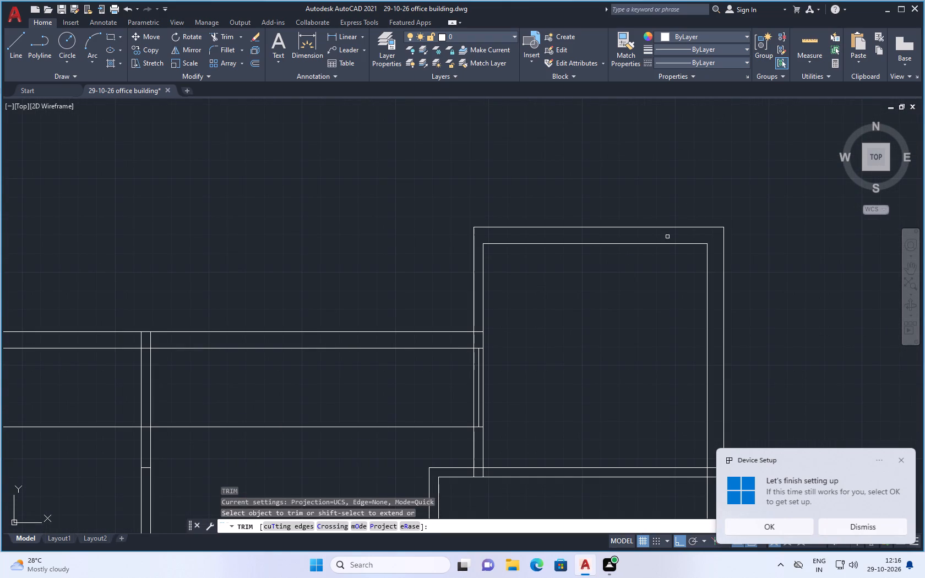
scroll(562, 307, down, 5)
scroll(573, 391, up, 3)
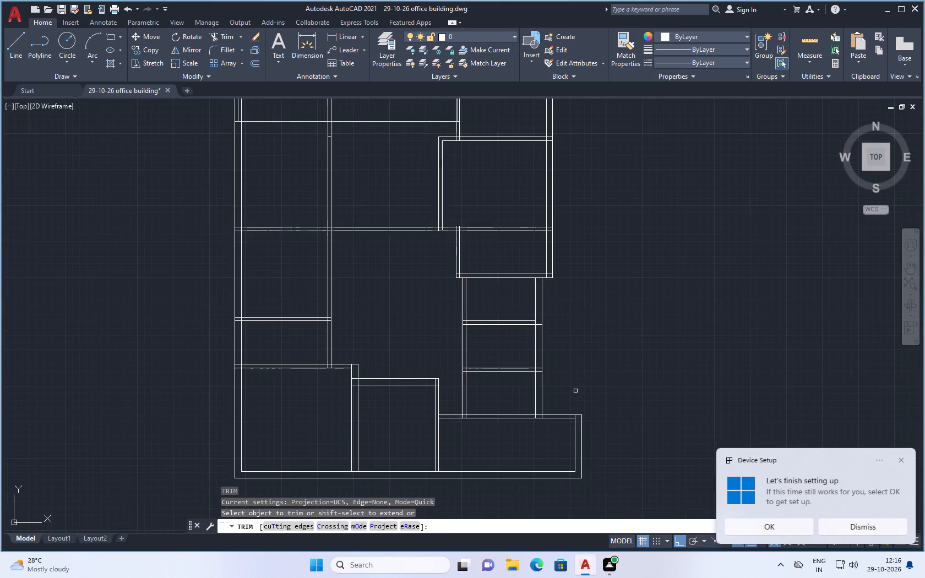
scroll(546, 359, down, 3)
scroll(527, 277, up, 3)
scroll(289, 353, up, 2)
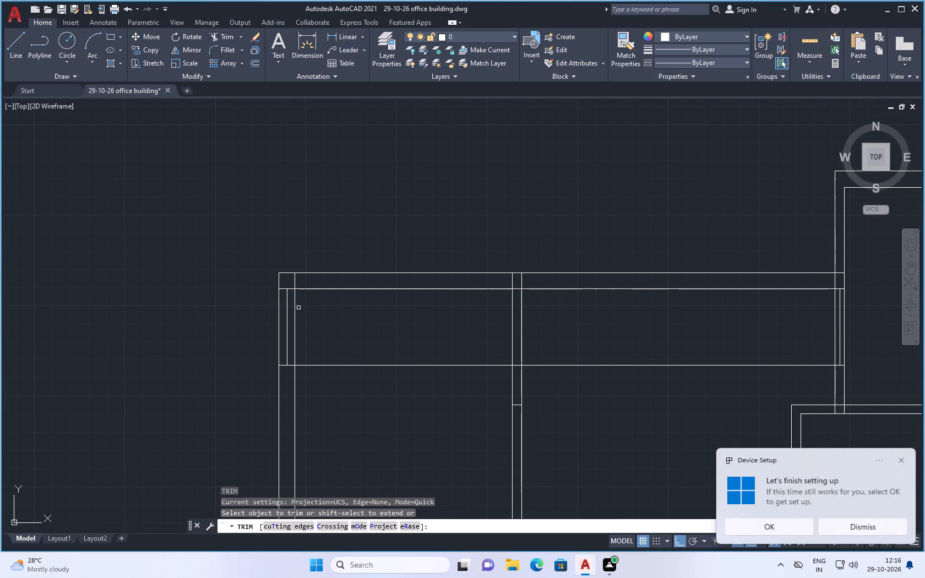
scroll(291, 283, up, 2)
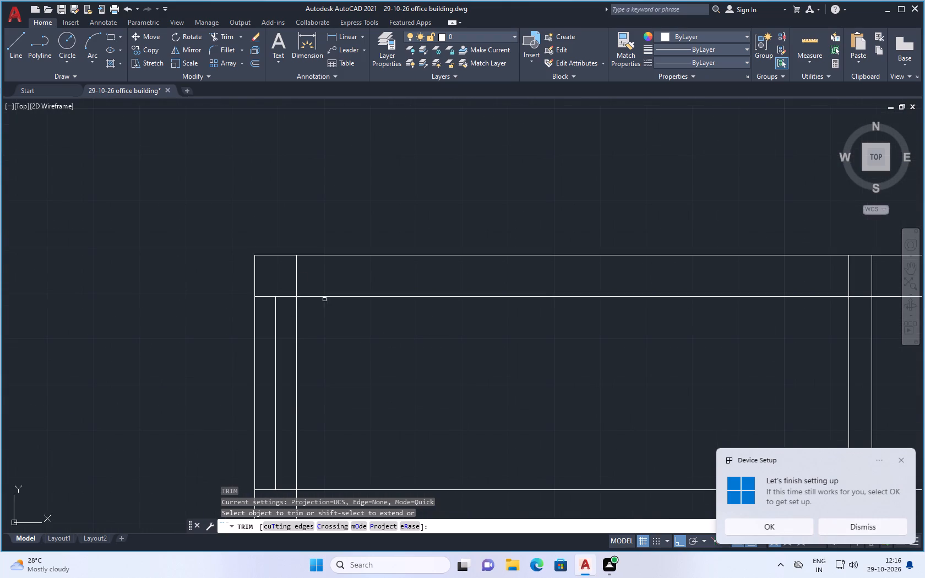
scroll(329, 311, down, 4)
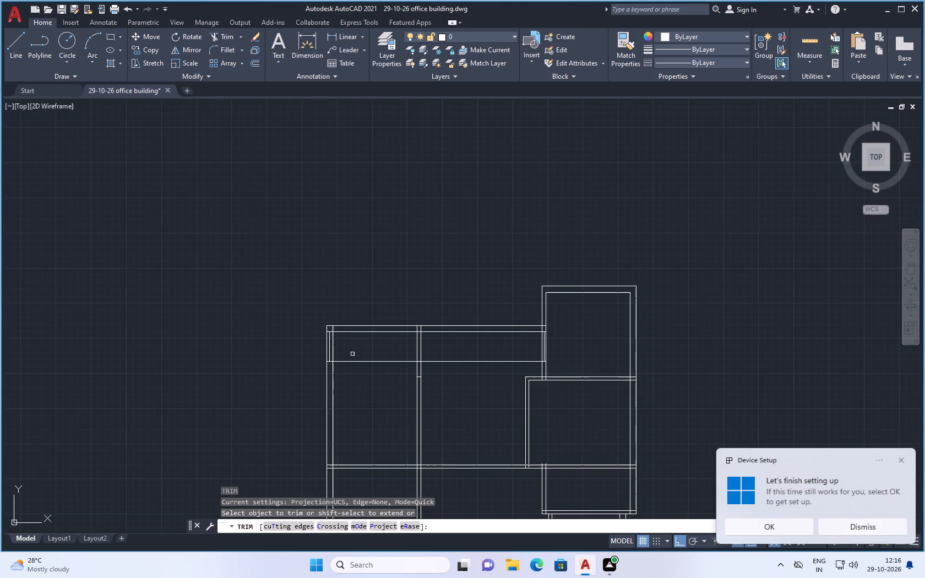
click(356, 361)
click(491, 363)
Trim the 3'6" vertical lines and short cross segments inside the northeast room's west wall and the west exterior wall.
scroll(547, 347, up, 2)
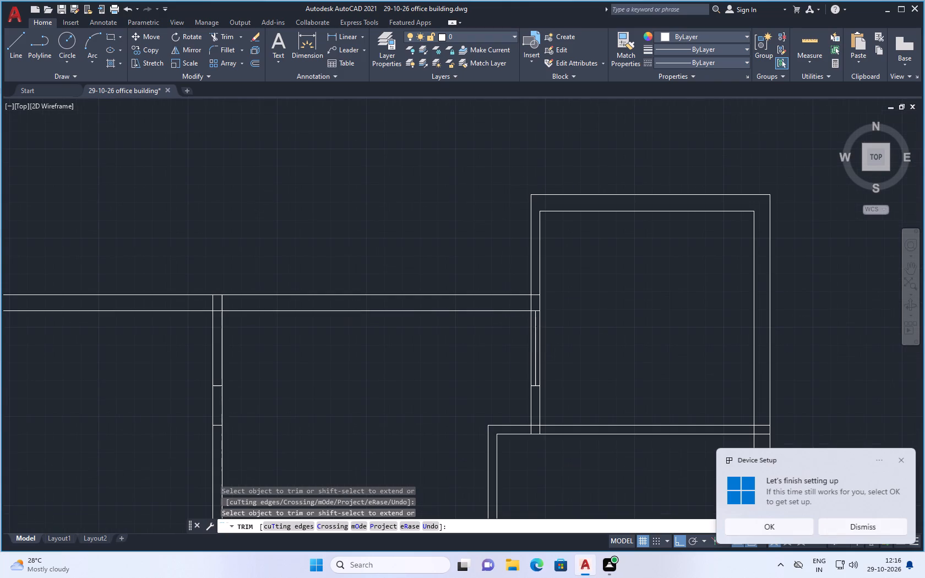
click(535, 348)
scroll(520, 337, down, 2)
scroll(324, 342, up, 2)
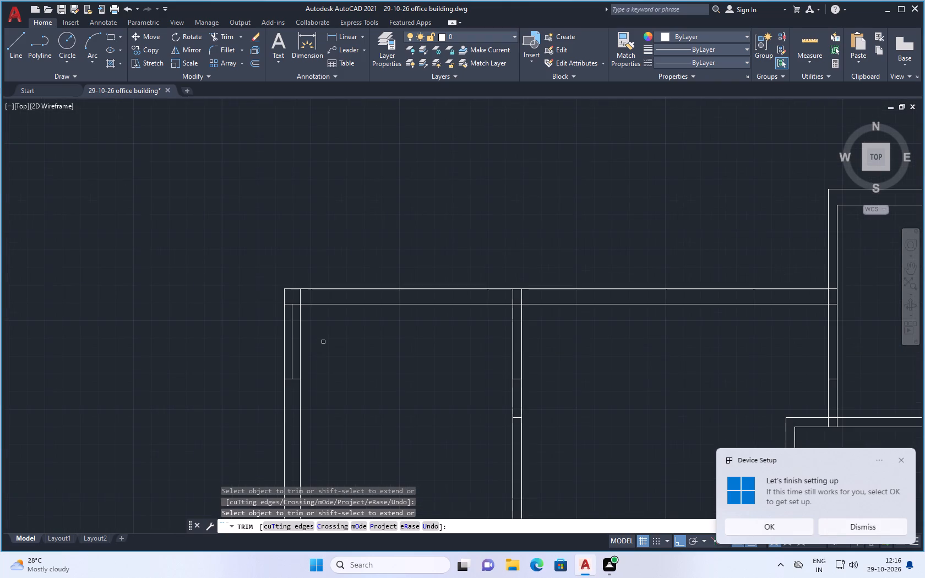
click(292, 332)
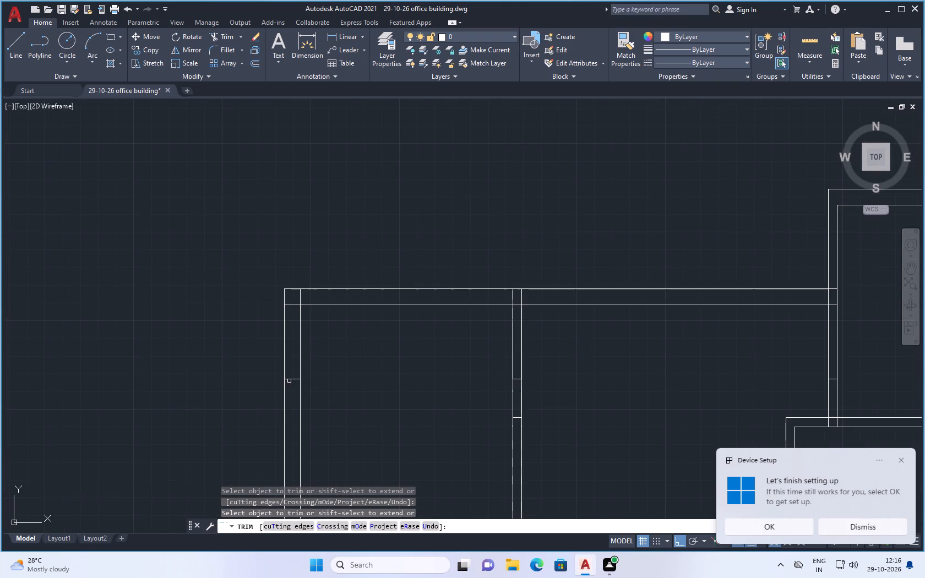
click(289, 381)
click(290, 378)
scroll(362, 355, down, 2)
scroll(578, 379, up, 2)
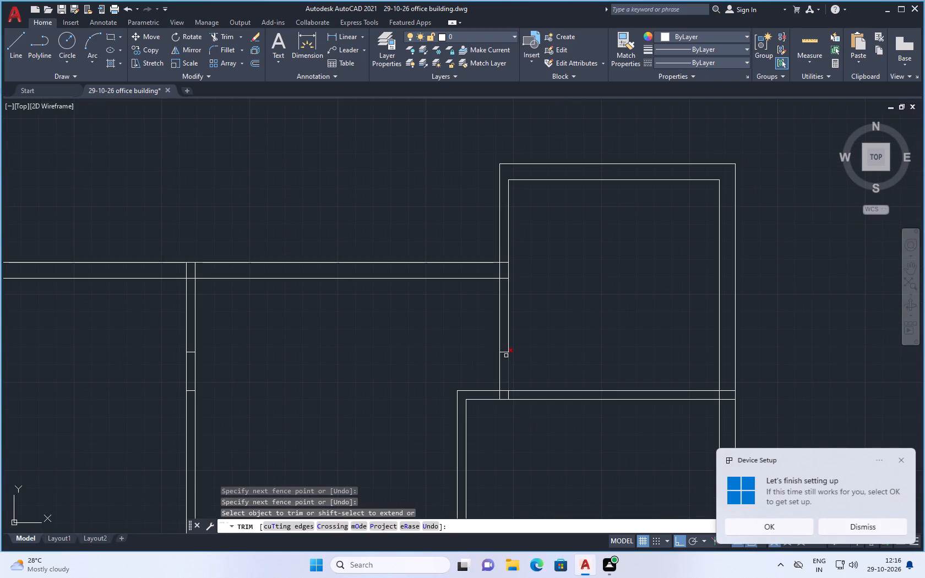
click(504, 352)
Trim the two short horizontal segments left inside the vertical partition below the north wall.
scroll(197, 357, up, 2)
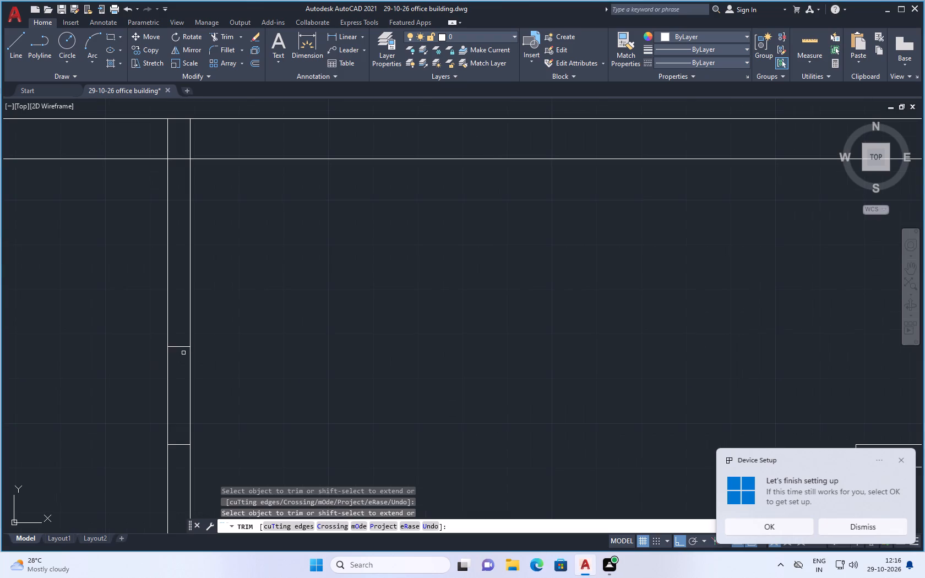
click(182, 347)
click(179, 446)
scroll(358, 407, down, 4)
key(Escape)
scroll(360, 389, up, 1)
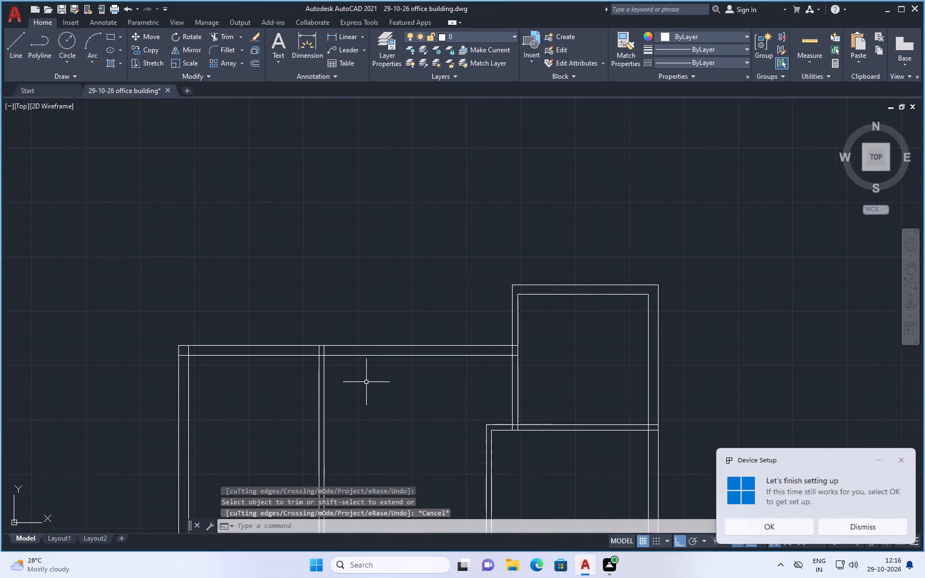
Offset the north wall's inner line 6" to the south, into the rooms.
text(off)
key(Return)
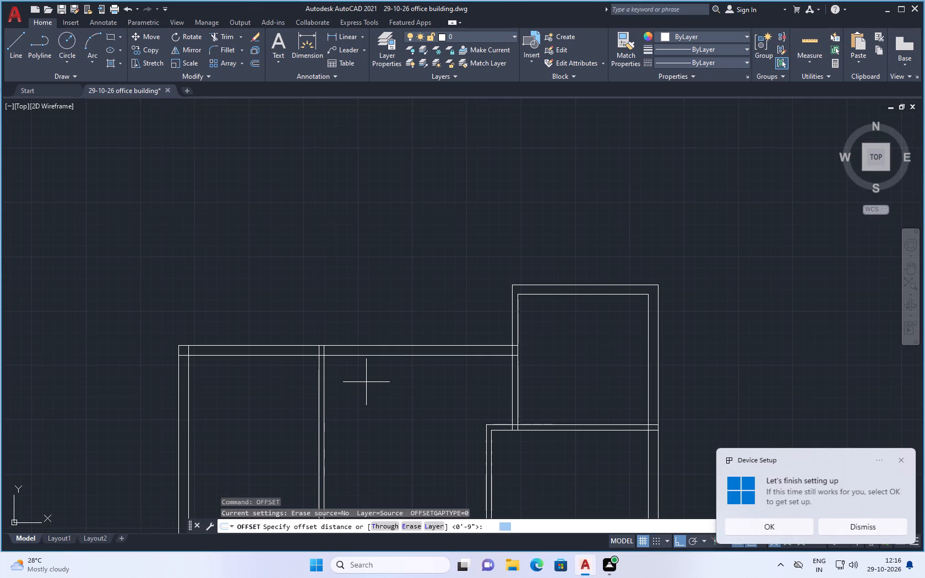
text(6")
key(Return)
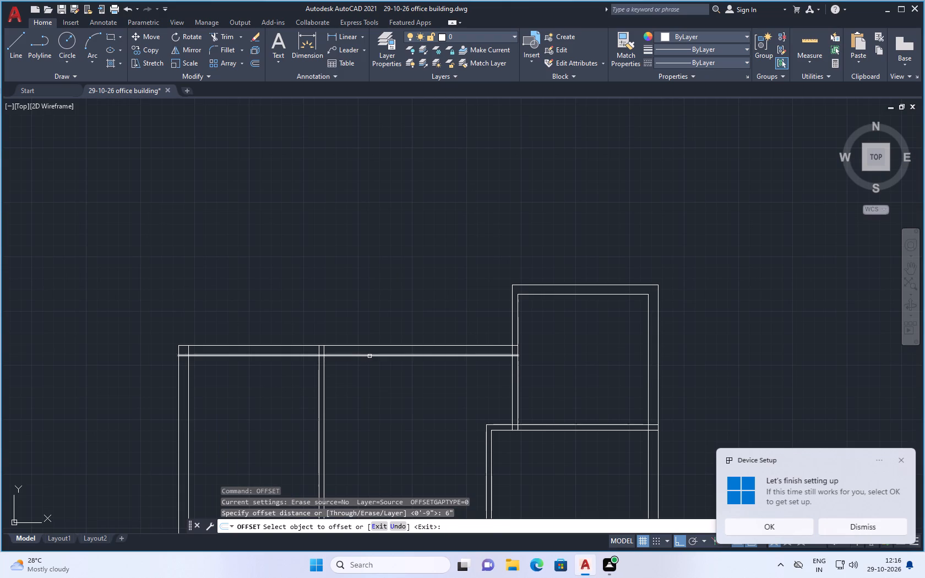
click(369, 356)
click(369, 375)
key(Escape)
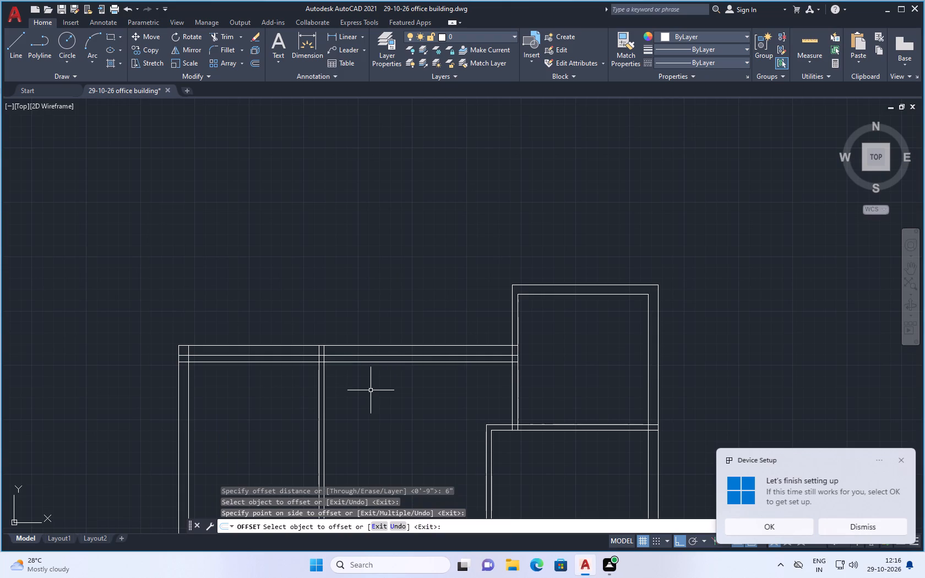
Offset the new line below the north wall 3'6" to the south and regenerate the drawing.
key(space)
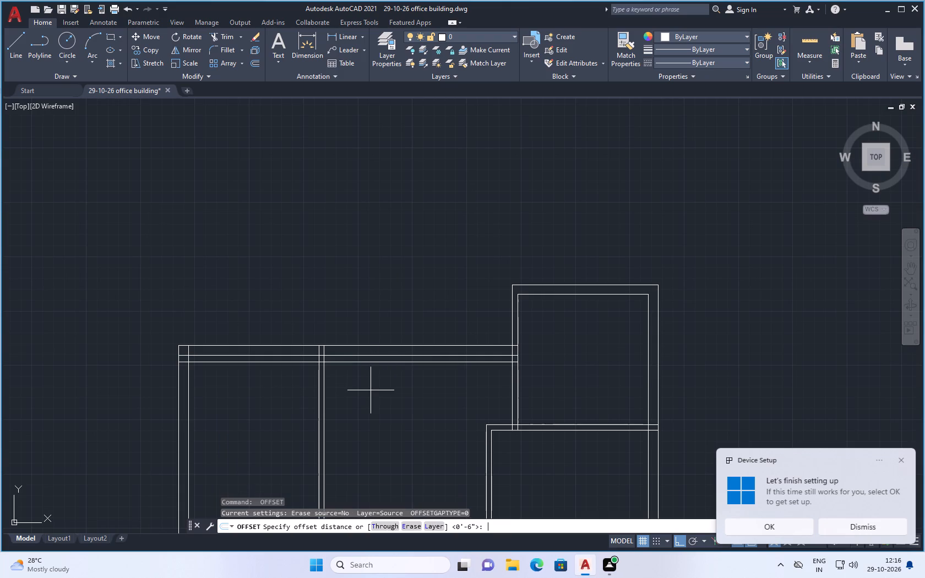
text(3'6")
key(Return)
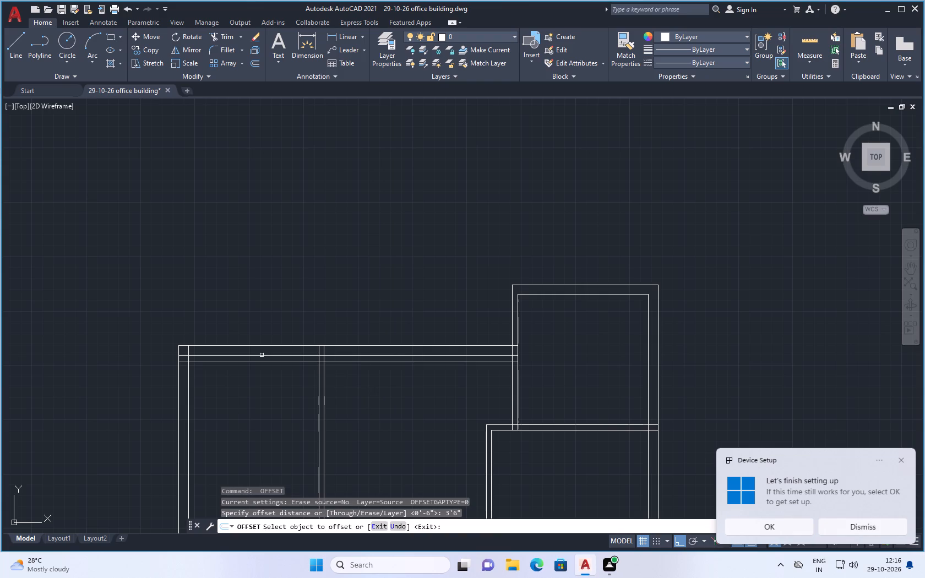
click(284, 362)
click(276, 412)
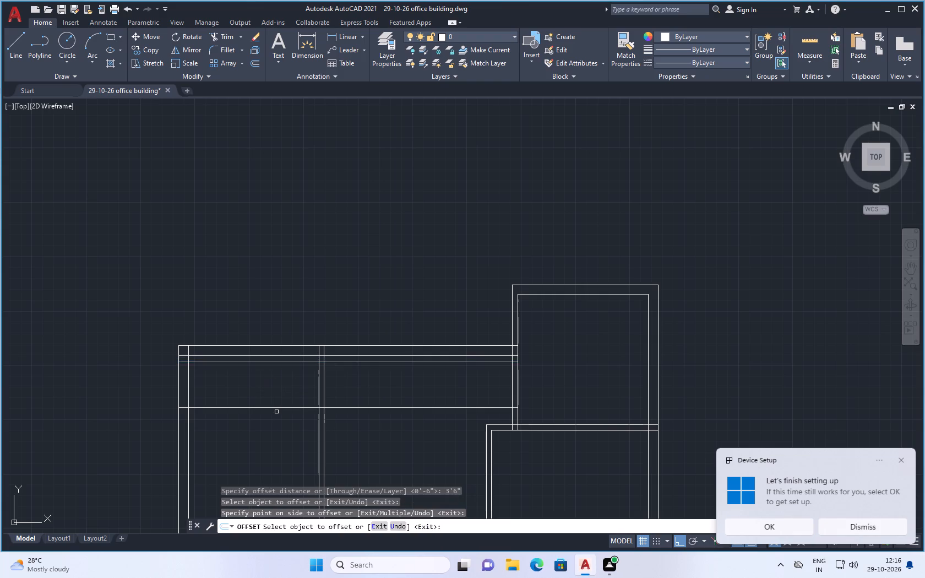
key(Escape)
text(re)
key(Return)
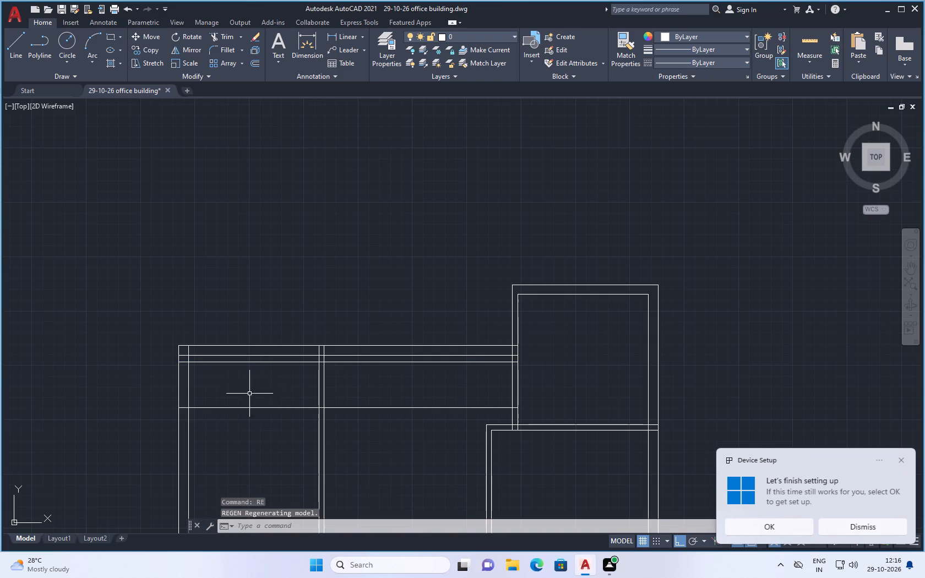
Trim both offset lines between the west exterior wall and the vertical partition.
scroll(248, 395, up, 2)
key(Escape)
text(tr)
key(Return)
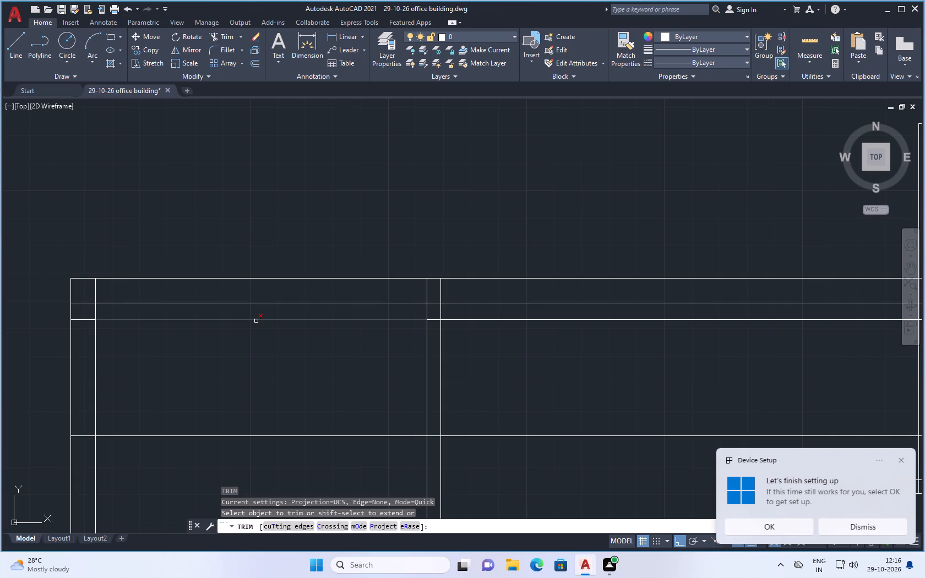
click(261, 318)
click(262, 323)
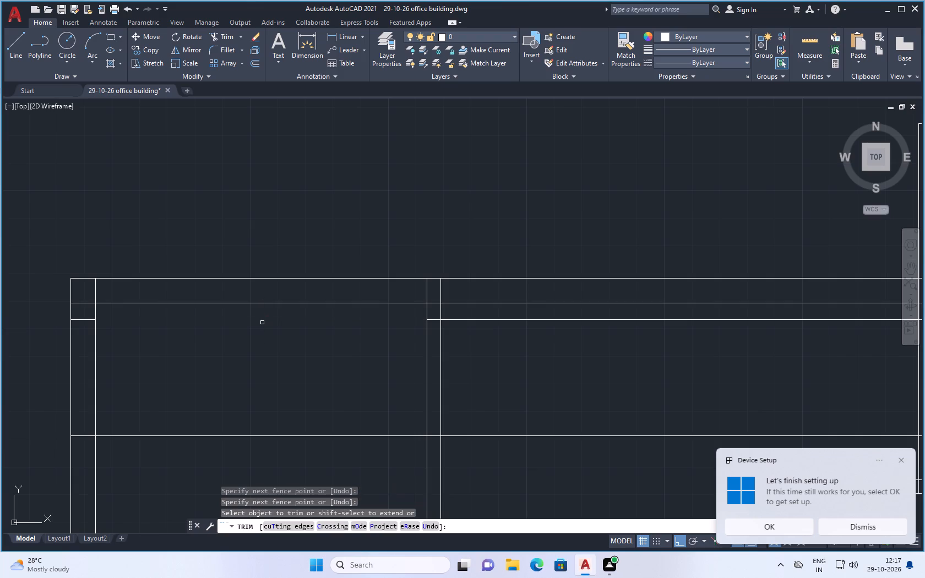
click(237, 436)
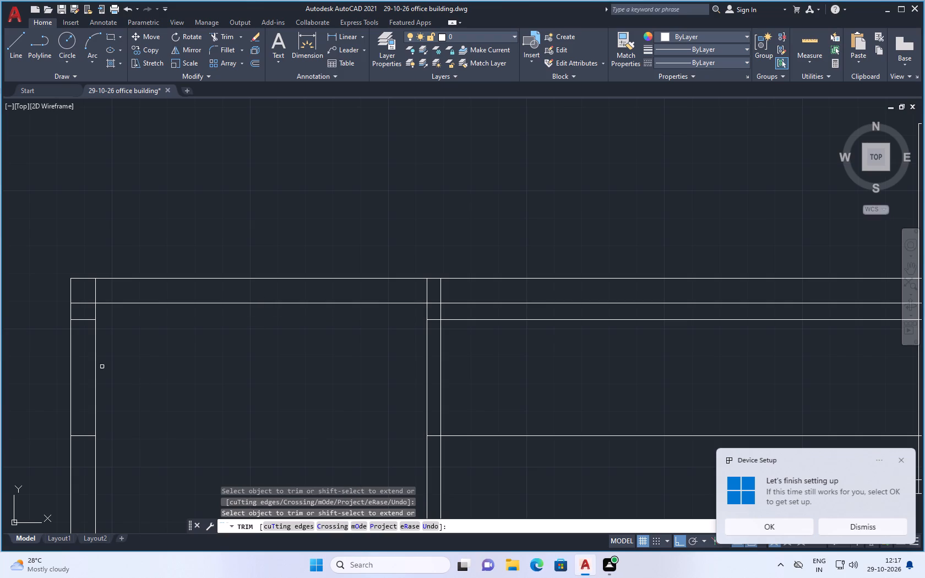
Cut the 3'6" opening in the west exterior wall and trim the crossing segments inside the northwest corner.
click(95, 368)
click(69, 367)
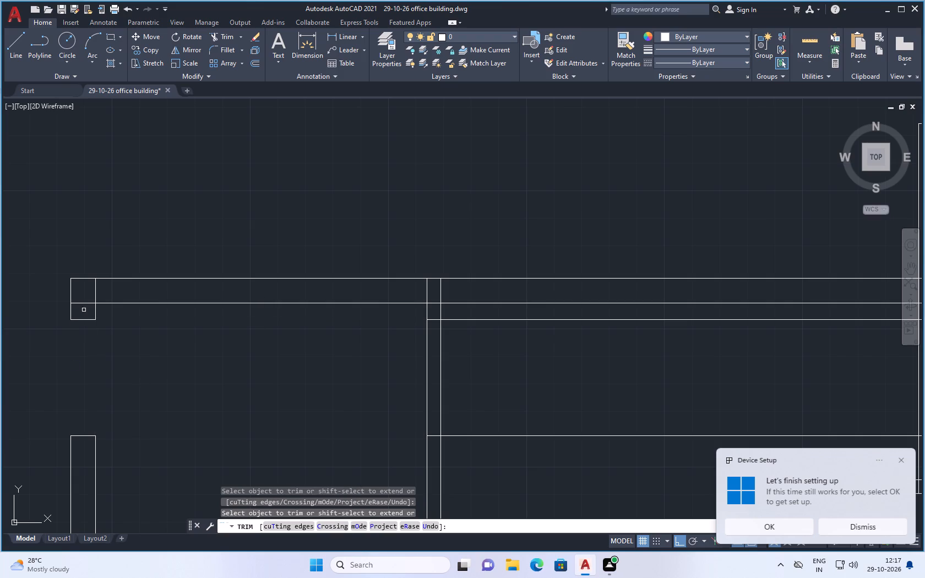
click(84, 304)
click(86, 302)
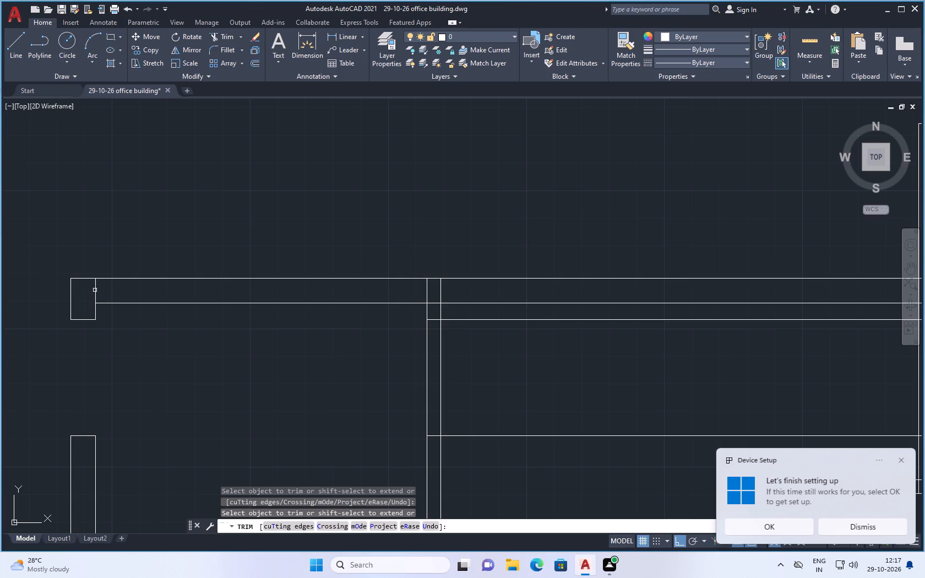
click(96, 290)
Cut the 3'6" opening through both lines of the northeast room's west wall, between the two offset lines.
scroll(183, 344, down, 3)
scroll(269, 340, up, 2)
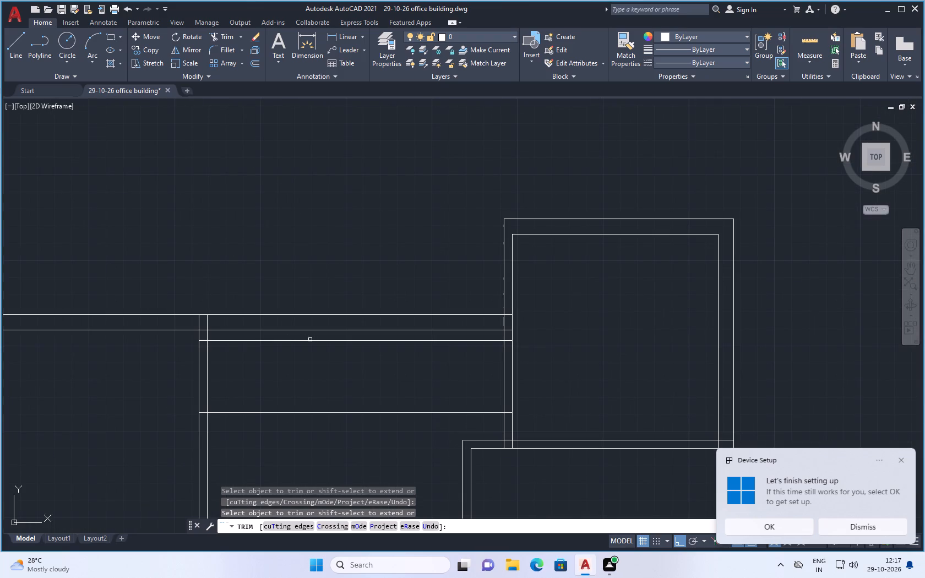
scroll(243, 378, down, 1)
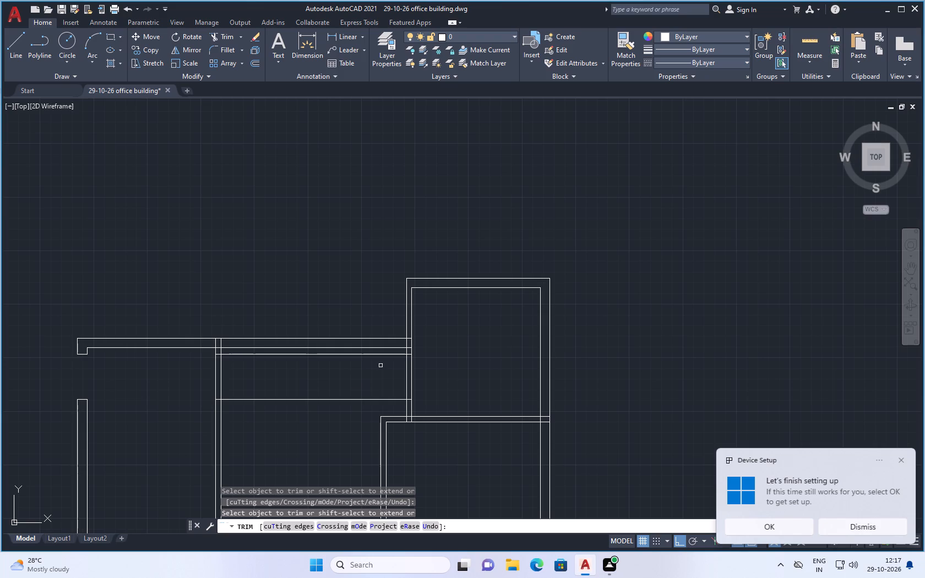
click(411, 375)
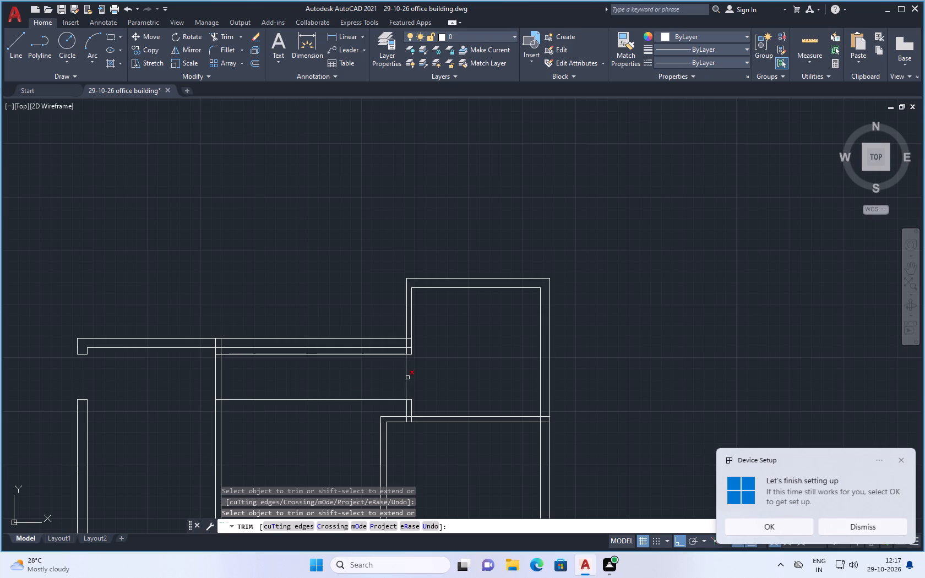
click(409, 377)
click(404, 375)
Trim the upper offset line east of the partition and the crossing segments where the north wall meets the northeast room.
scroll(406, 346, up, 2)
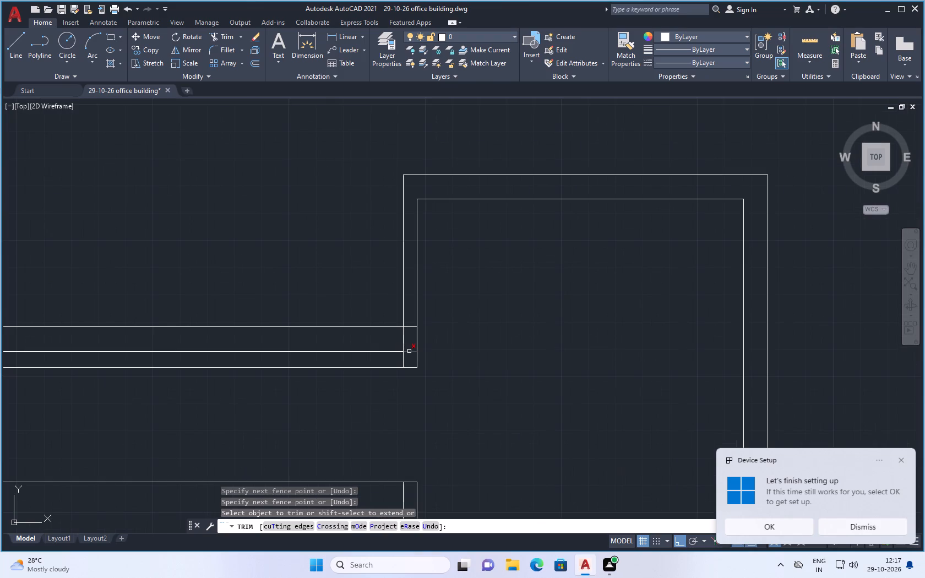
click(409, 352)
scroll(407, 351, down, 1)
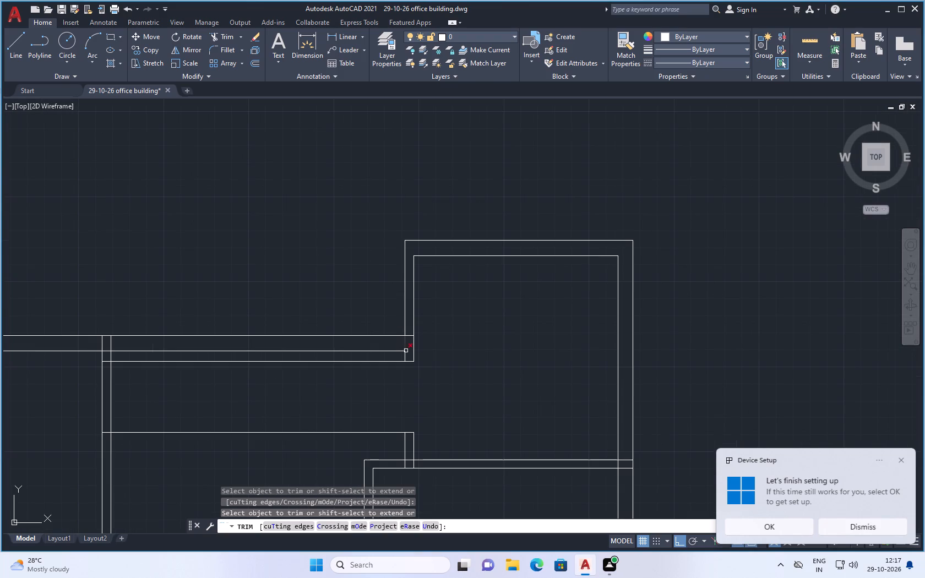
scroll(398, 349, up, 1)
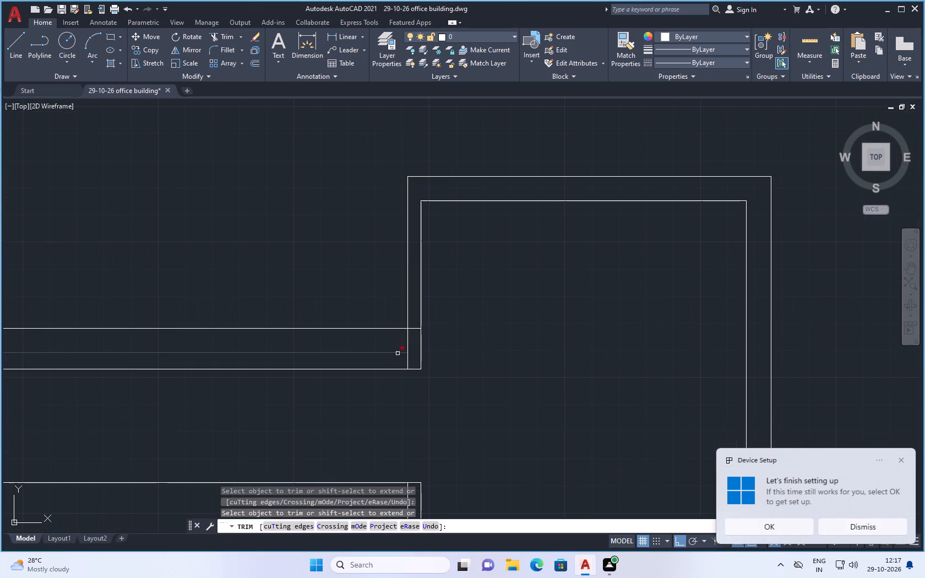
scroll(411, 352, down, 2)
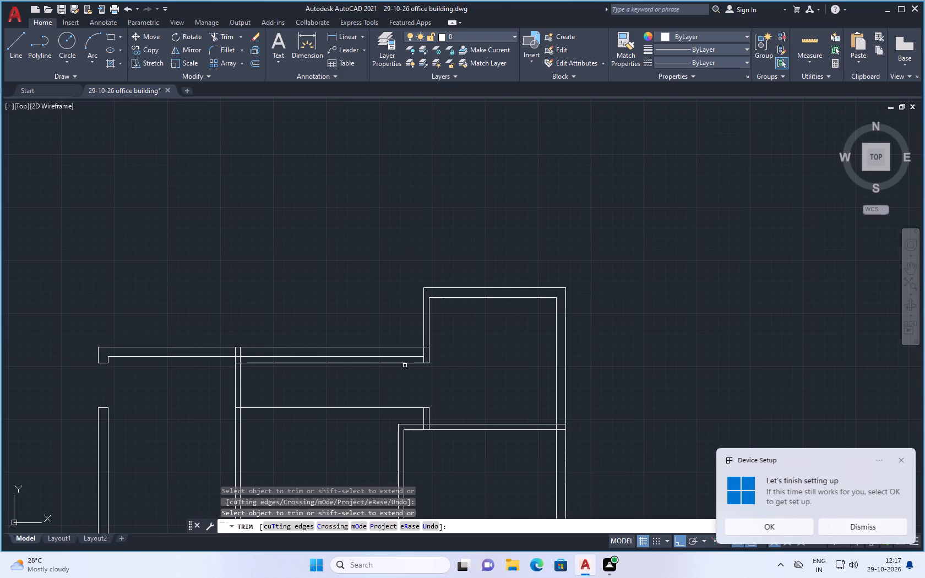
click(333, 362)
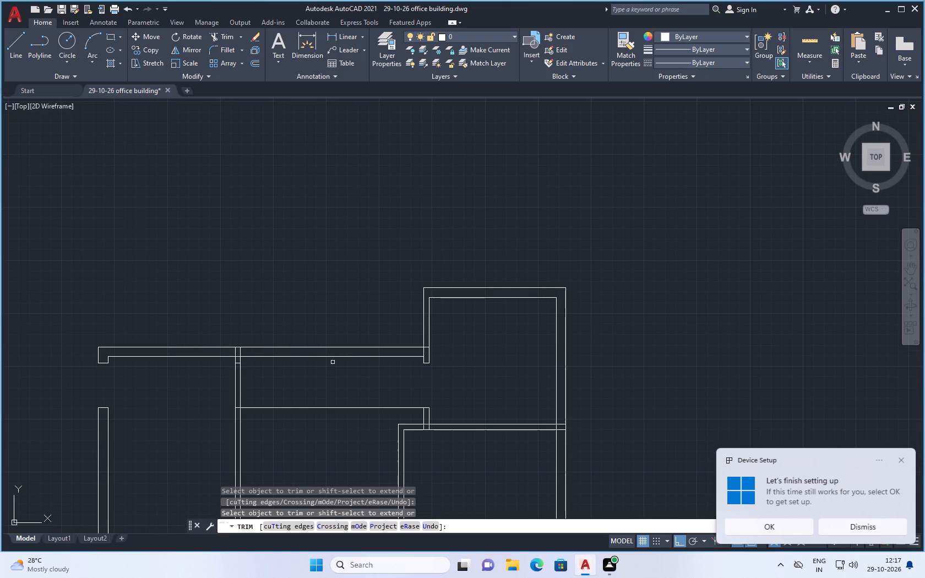
scroll(437, 354, up, 1)
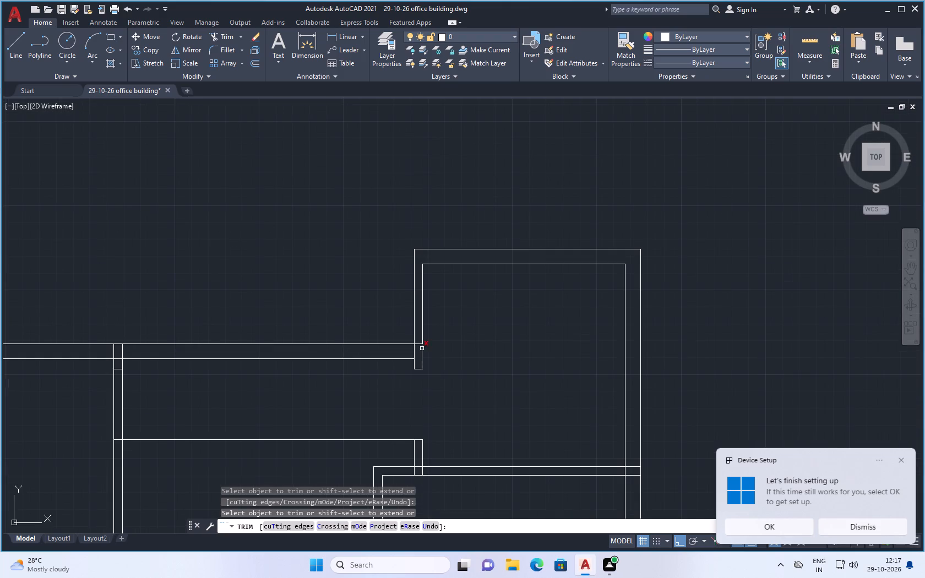
scroll(414, 348, up, 1)
click(413, 352)
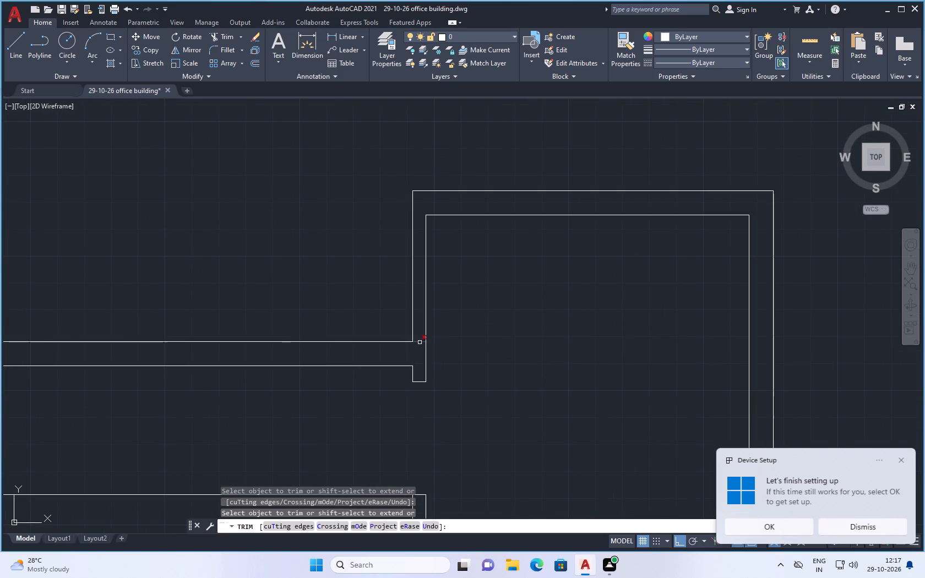
click(420, 342)
Trim the lower offset line east of the partition and the two short cross segments left inside the partition.
scroll(437, 375, down, 2)
scroll(257, 381, up, 1)
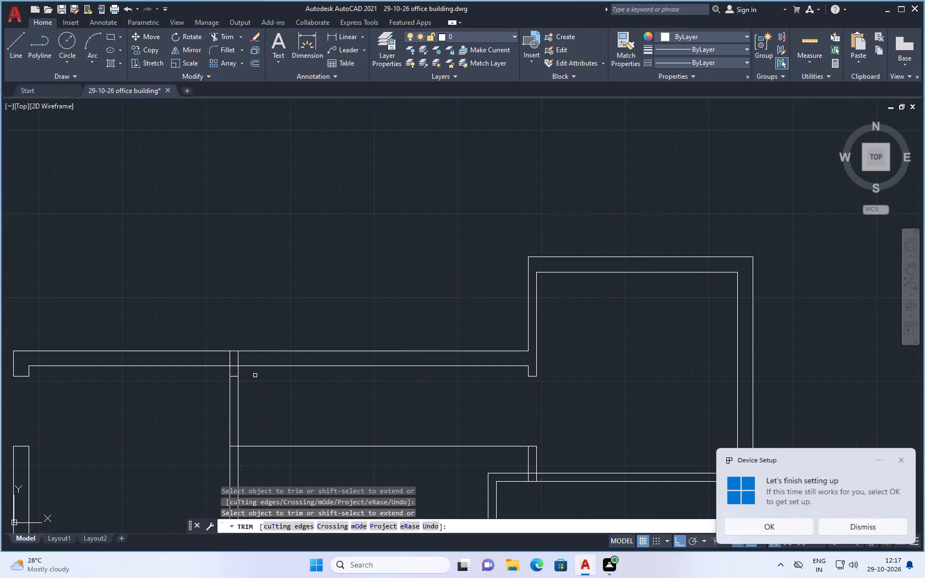
scroll(225, 375, up, 2)
click(246, 379)
scroll(268, 377, down, 3)
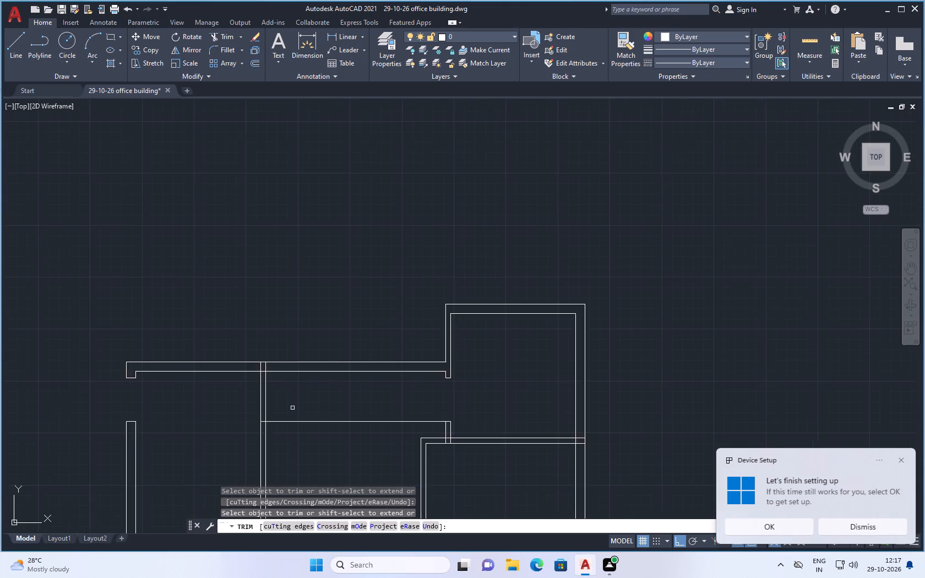
scroll(294, 422, up, 1)
click(307, 422)
scroll(232, 426, up, 1)
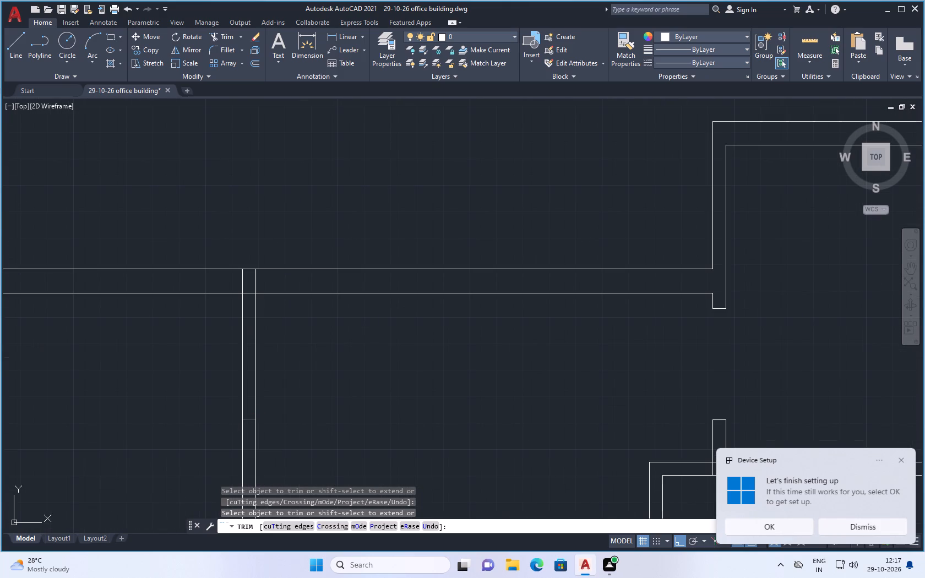
click(249, 421)
Trim the two vertical partition lines where they run through the north wall.
scroll(300, 393, down, 3)
scroll(282, 359, up, 2)
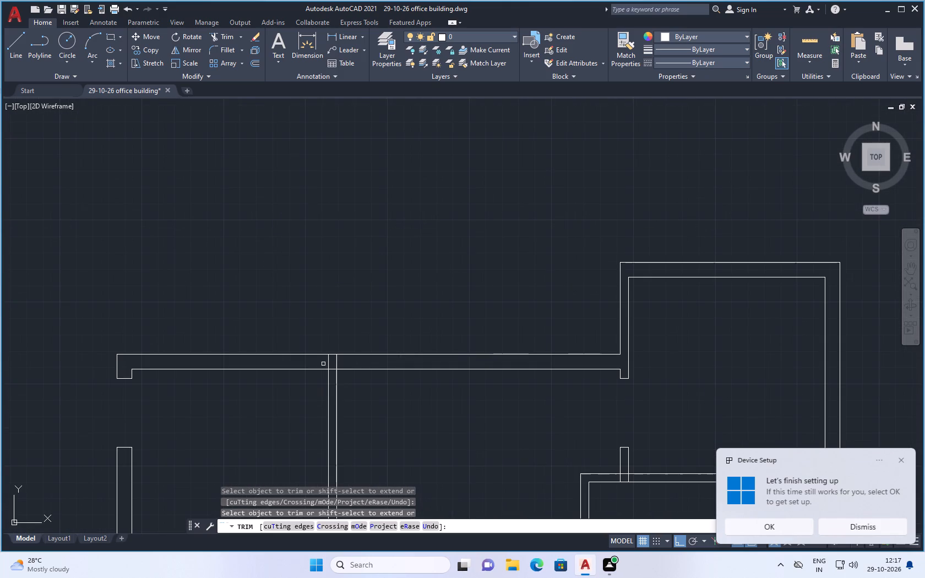
click(329, 365)
click(335, 361)
scroll(399, 369, down, 3)
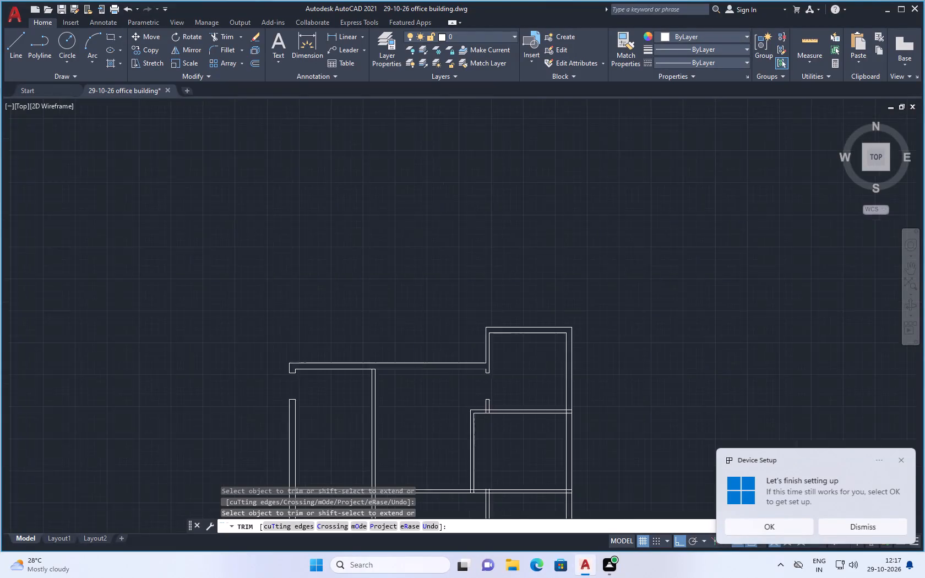
Examine the overall floor plan and the wall junctions around the northeast rooms.
scroll(452, 354, up, 5)
scroll(465, 355, down, 6)
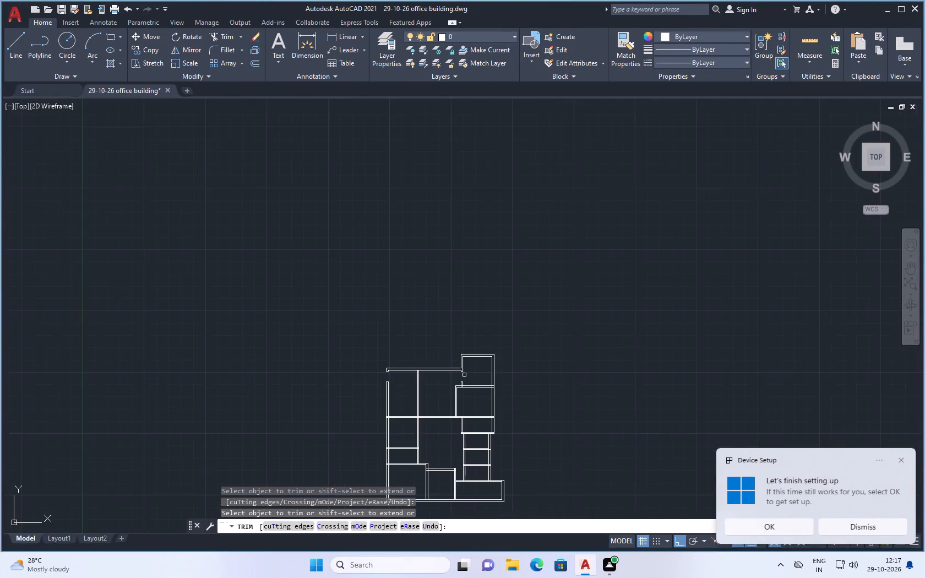
scroll(464, 383, up, 3)
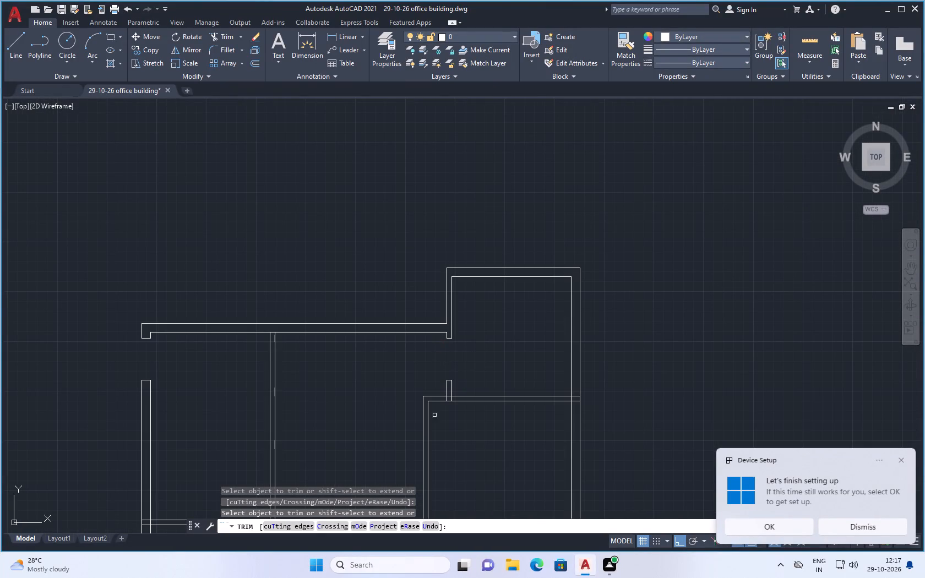
scroll(445, 394, down, 3)
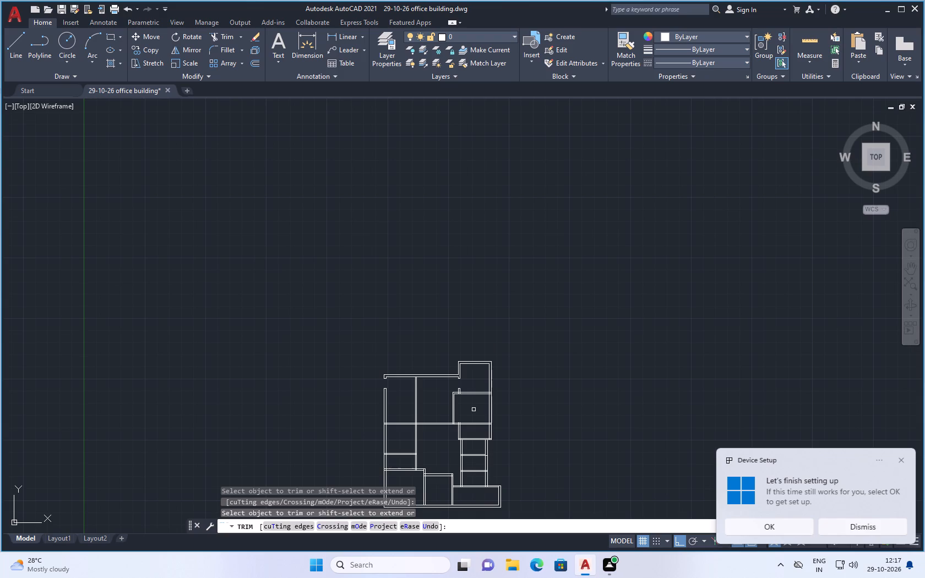
scroll(460, 456, up, 2)
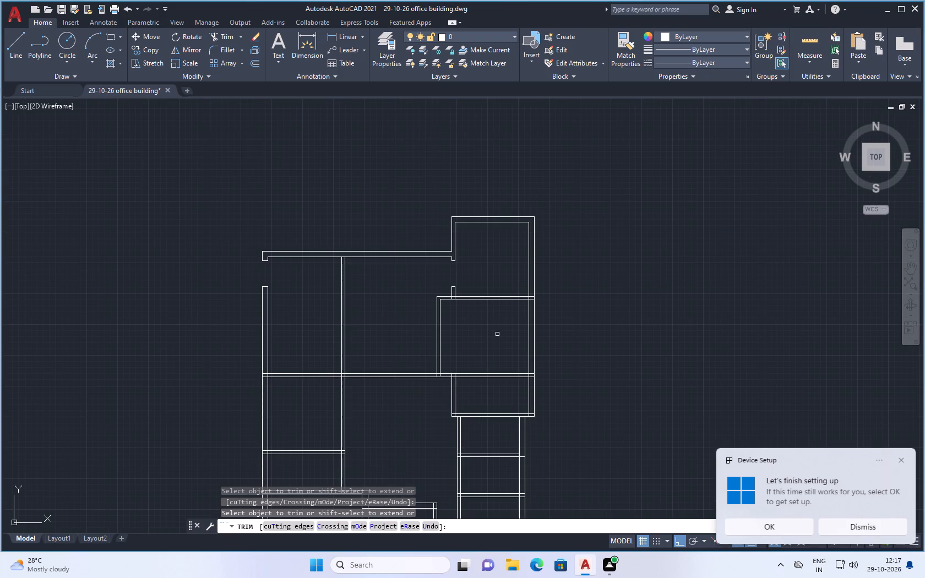
key(Escape)
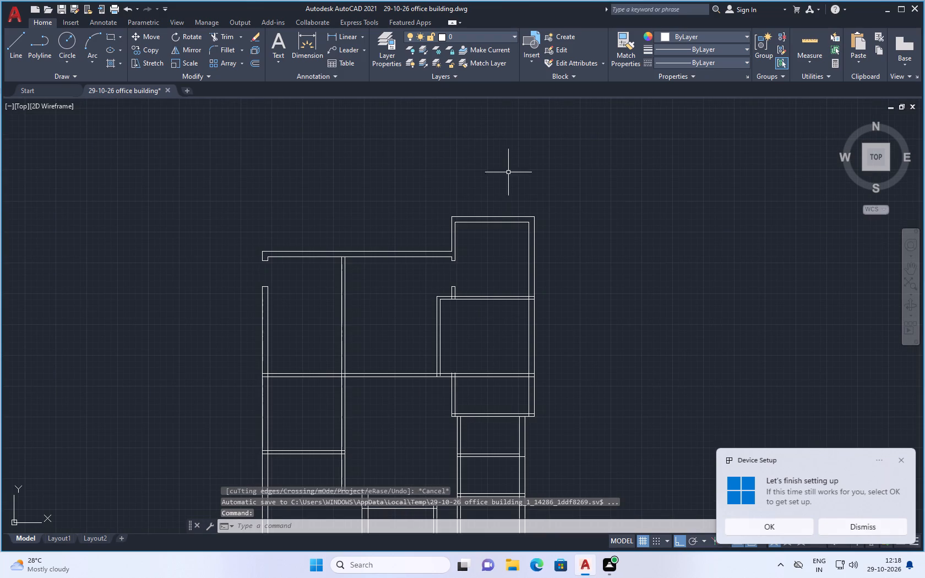
Trim the two horizontal lines of the northeast room's south wall where they cross the east exterior wall.
scroll(454, 313, up, 1)
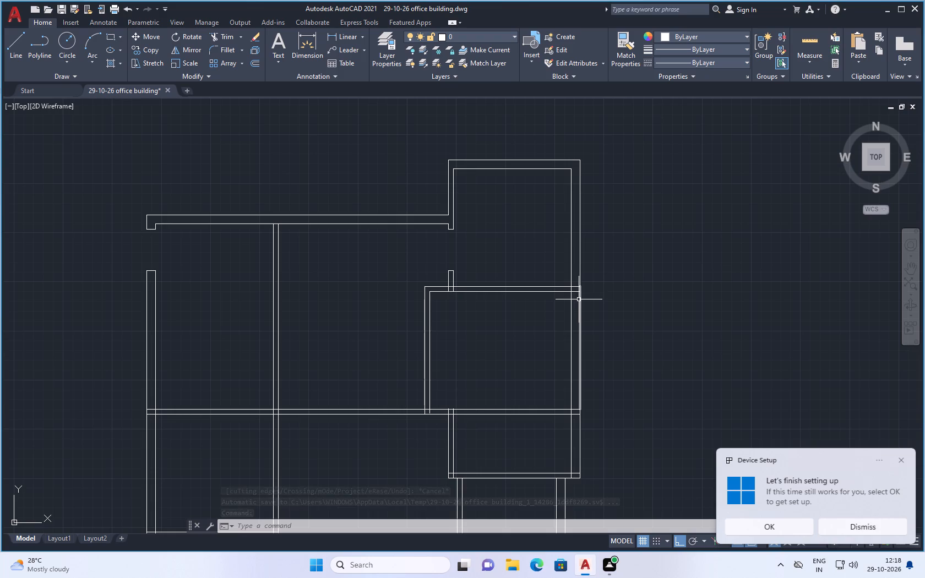
text(tr)
key(Return)
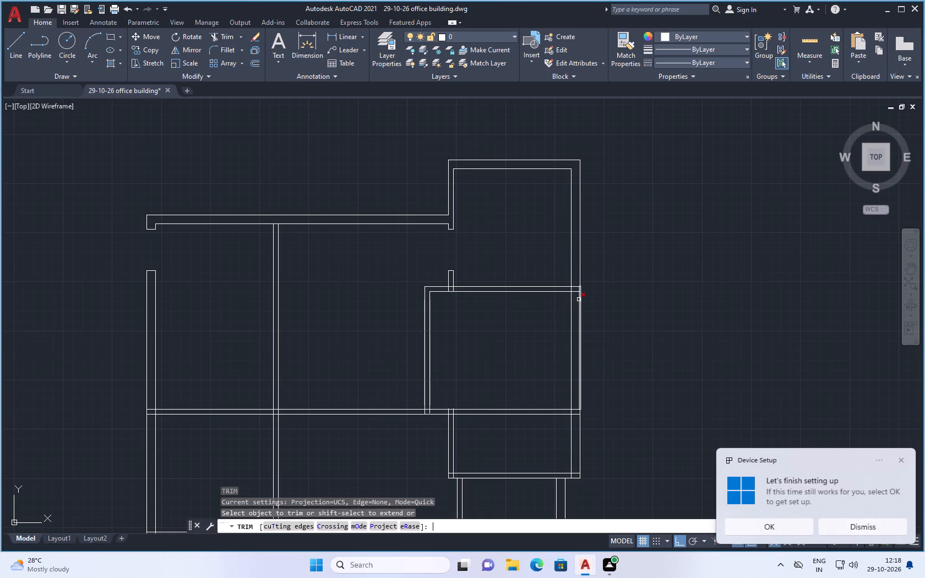
scroll(563, 300, up, 3)
drag(610, 246, 610, 252)
click(610, 271)
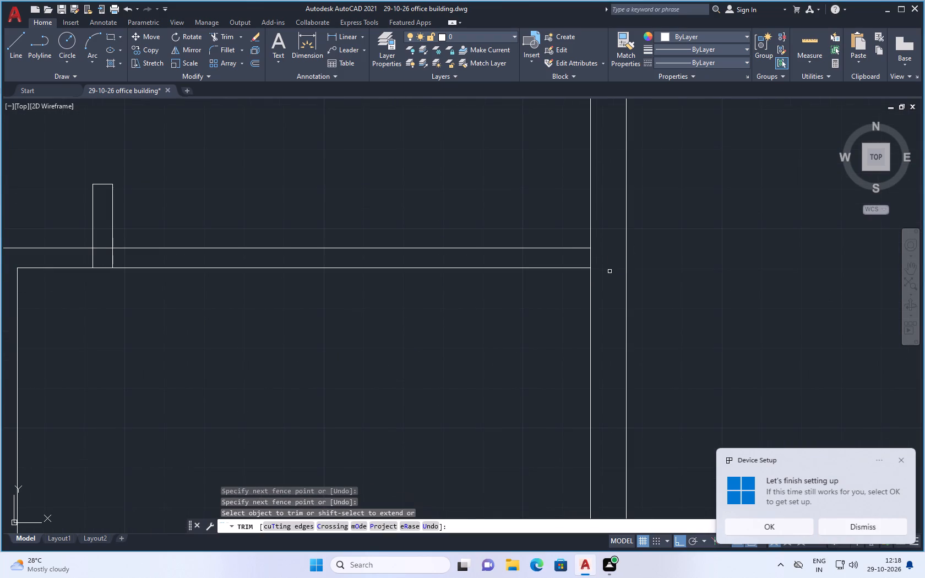
Trim the east exterior wall's inner line between the two lines of the northeast room's south wall.
drag(590, 257, 598, 257)
key(Escape)
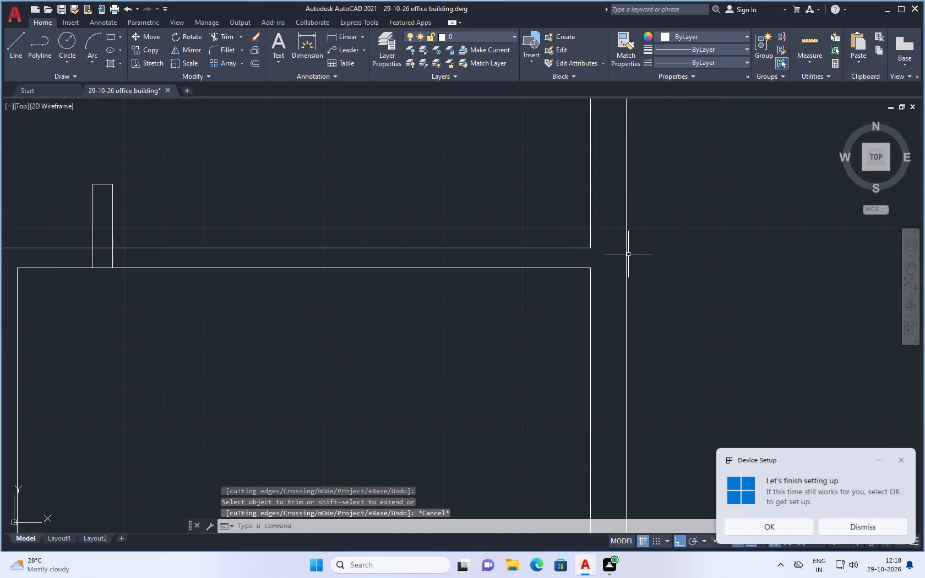
Trim the crossing segments where the short wall stub meets the northeast room's south wall, leaving an open junction.
scroll(327, 336, down, 5)
scroll(215, 328, up, 2)
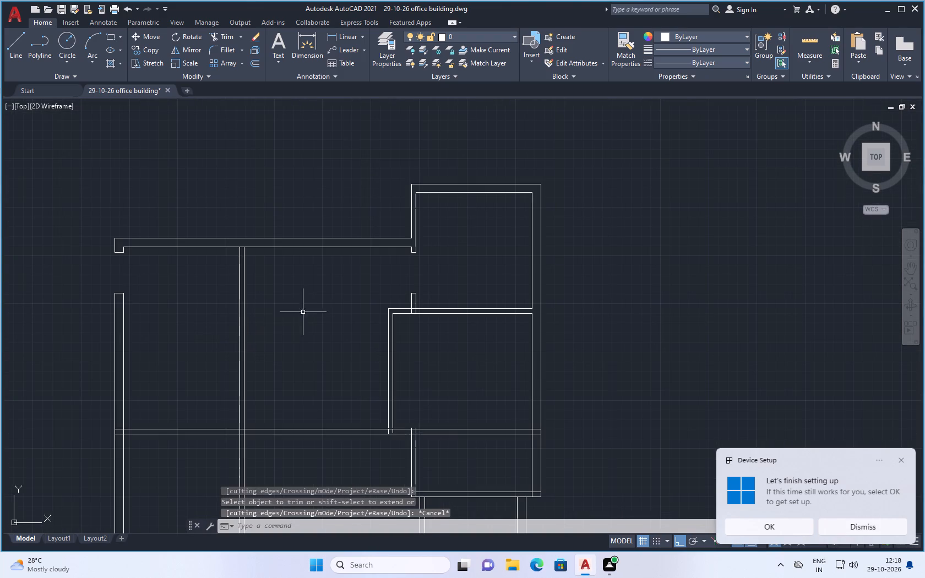
text(tr)
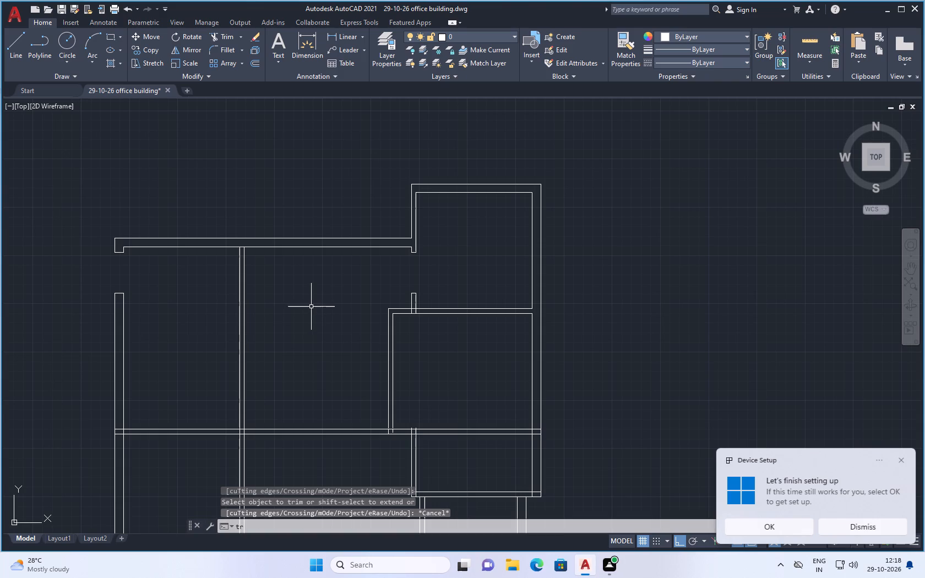
key(Return)
scroll(358, 298, up, 1)
scroll(447, 307, up, 2)
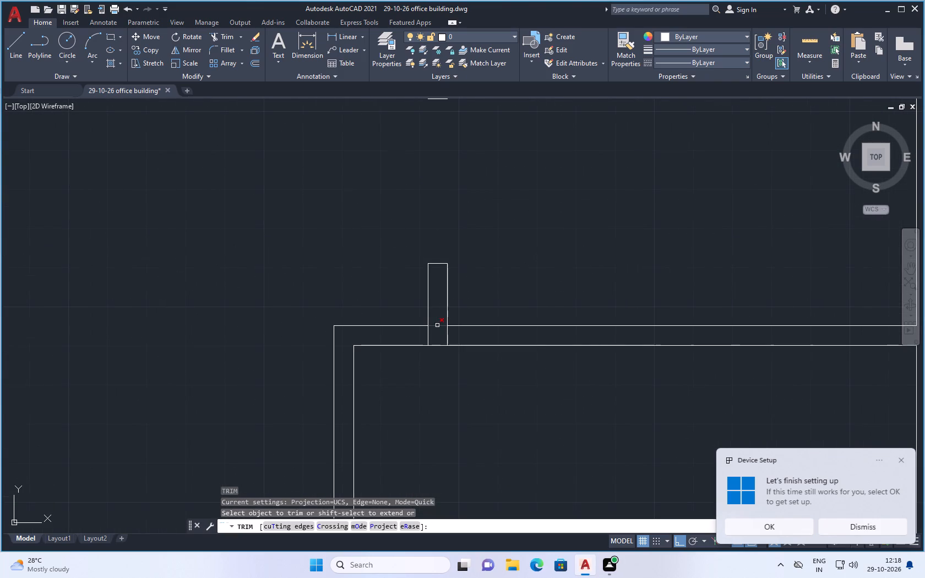
click(437, 325)
drag(428, 334, 453, 335)
click(448, 335)
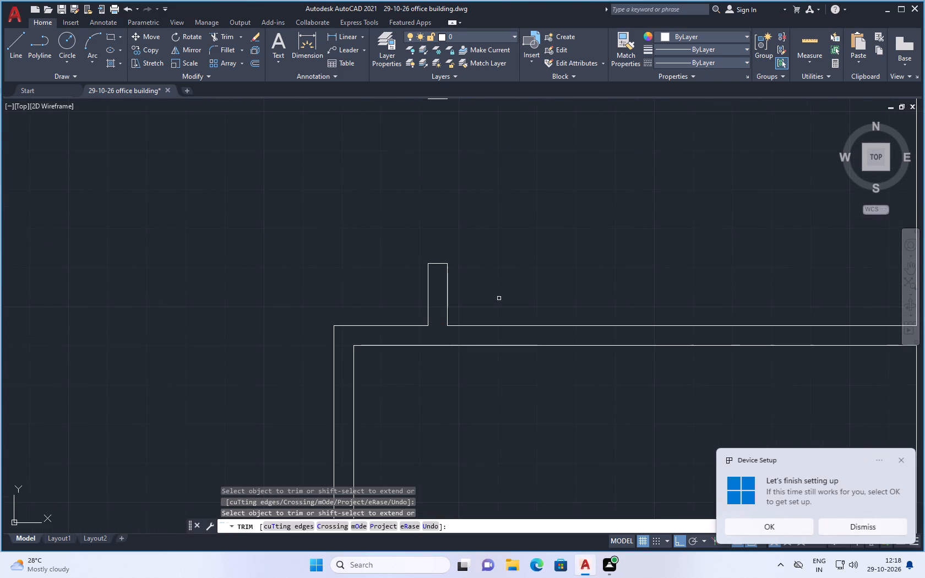
scroll(499, 293, down, 3)
key(Escape)
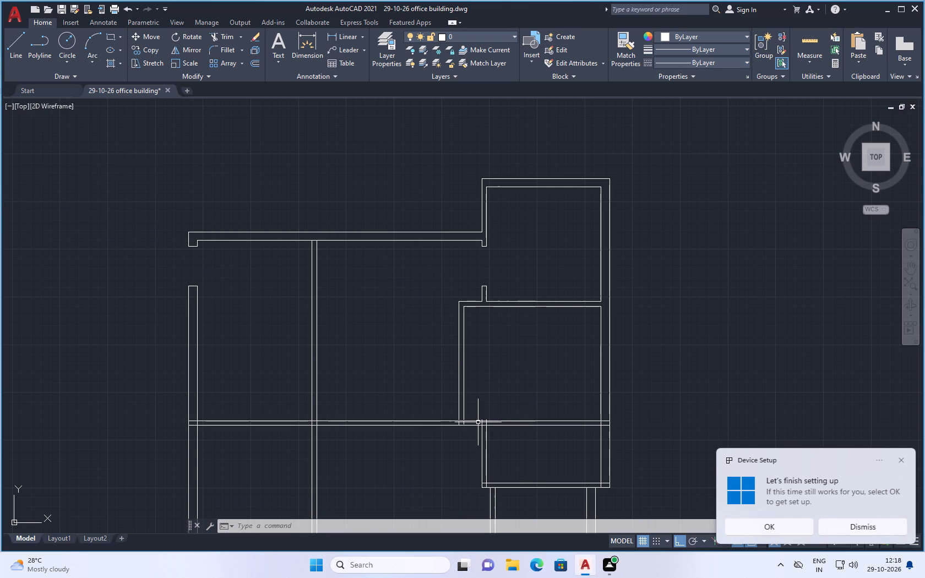
Offset the upper line of the long horizontal wall 3'6" north, into the room below the northeast room.
text(of)
key(f)
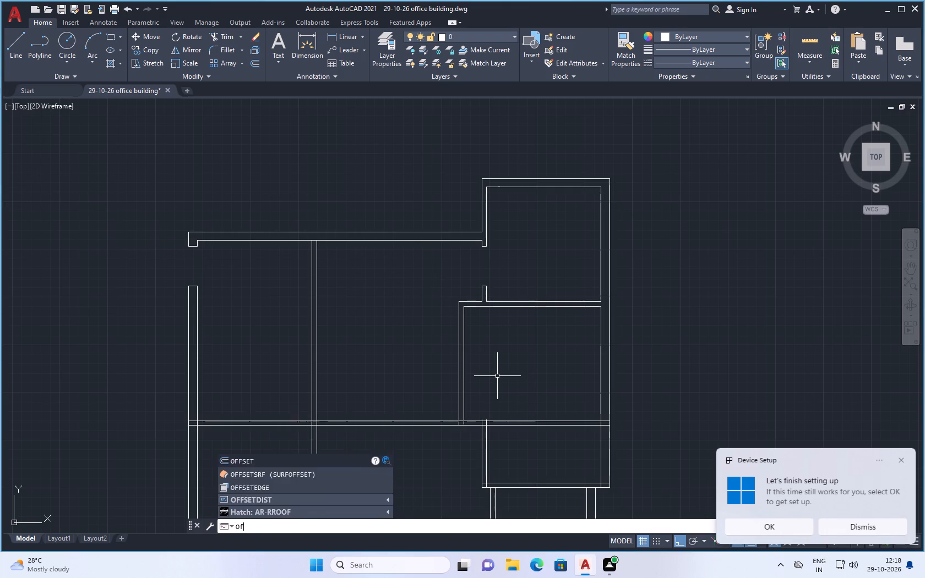
key(Return)
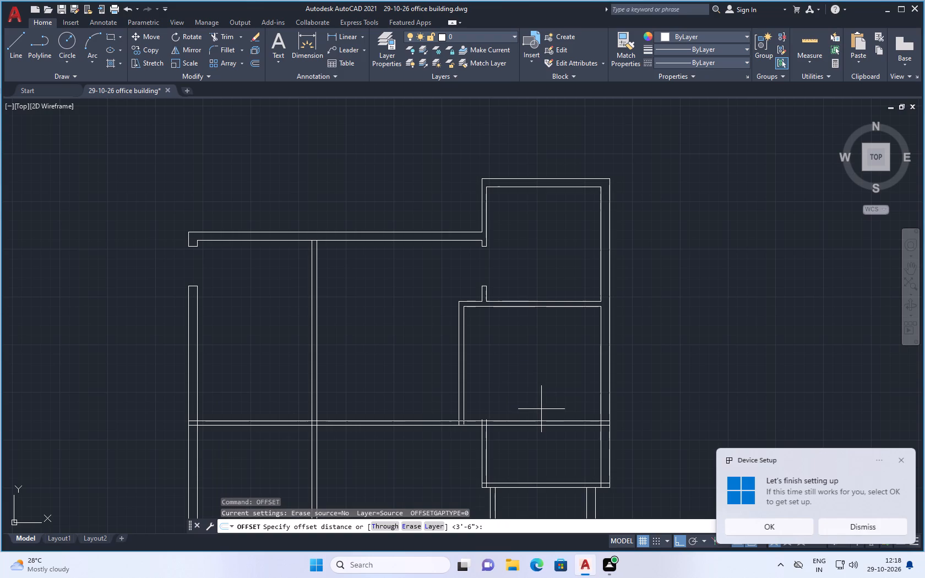
key(3)
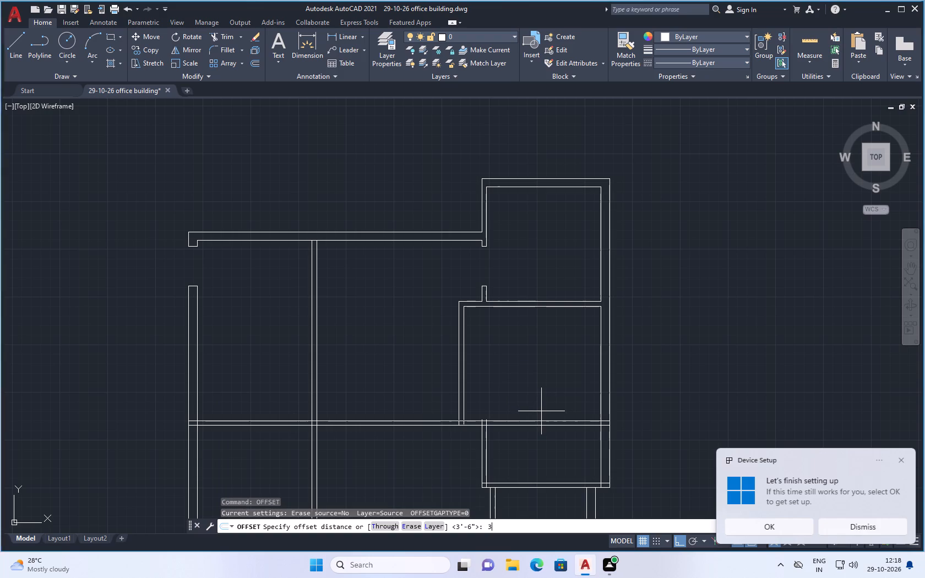
text('6)
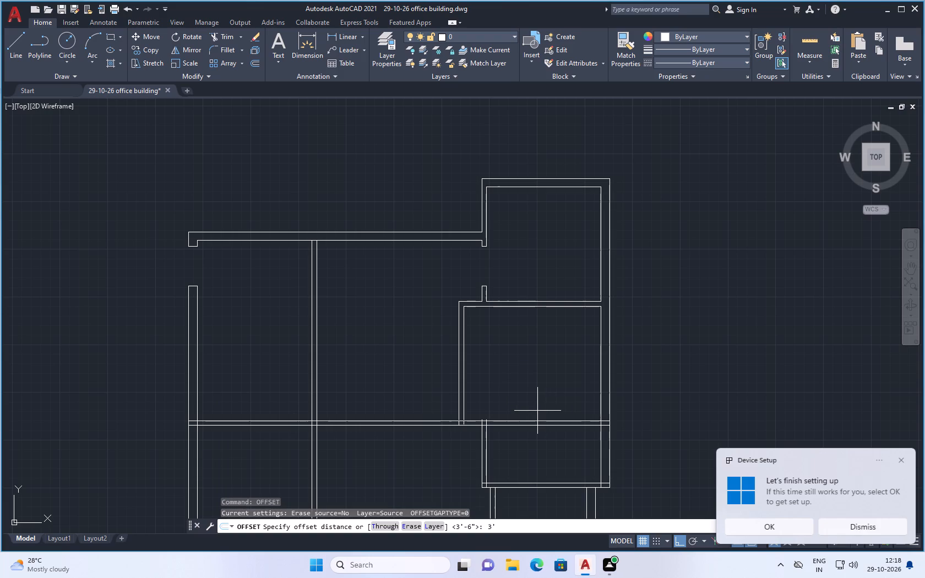
key(shift+quotedbl)
key(Return)
scroll(493, 427, up, 1)
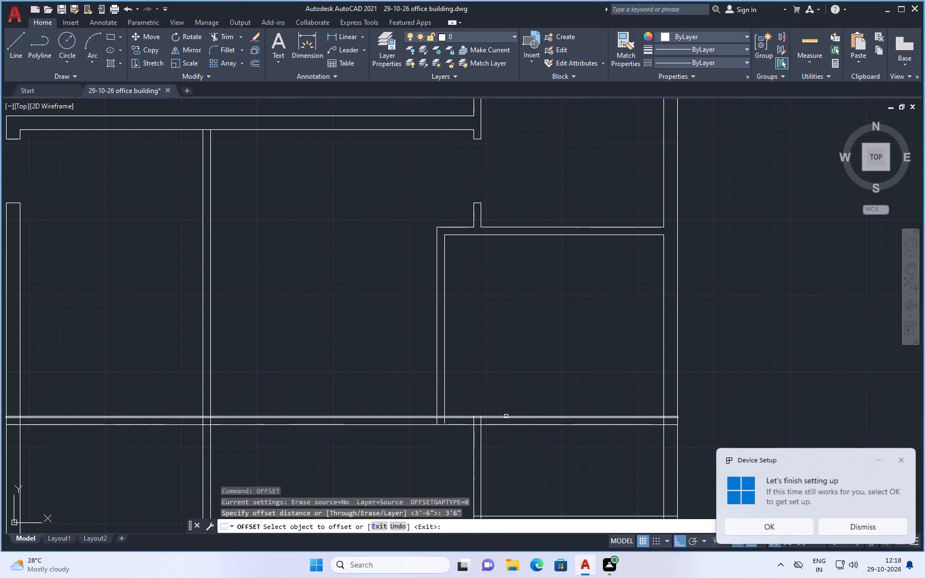
click(506, 416)
click(508, 355)
key(Escape)
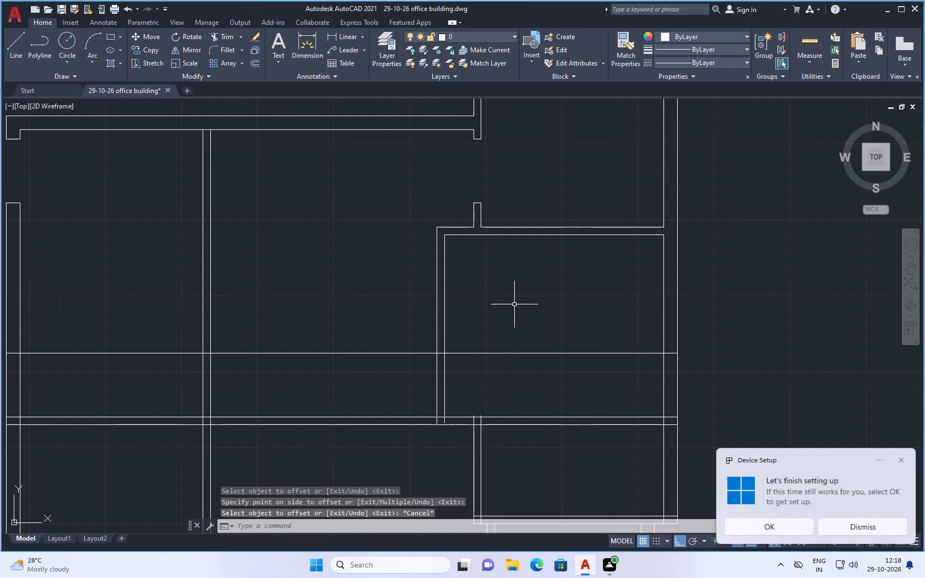
Trim the new offset line across the three rooms and inside the west exterior wall and the vertical partition.
text(tr)
key(Return)
click(525, 355)
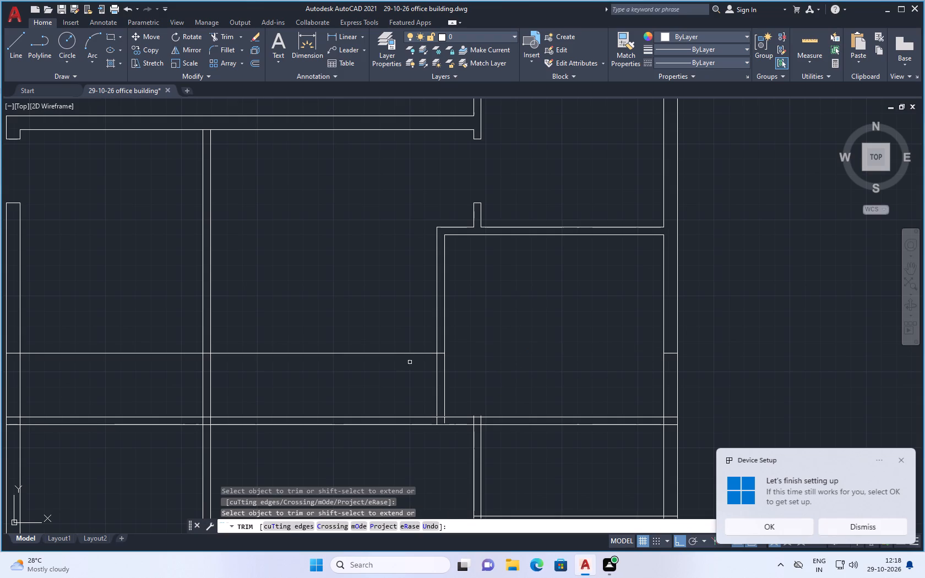
click(398, 353)
scroll(412, 348, down, 2)
scroll(309, 361, up, 2)
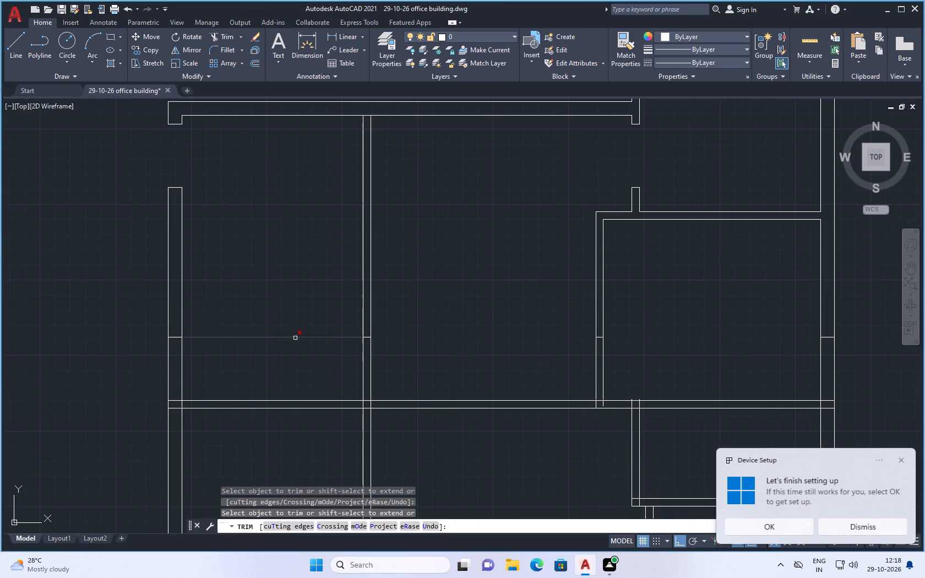
click(295, 338)
scroll(178, 342, up, 2)
click(170, 331)
scroll(629, 368, down, 2)
scroll(637, 363, up, 2)
drag(639, 339, 639, 344)
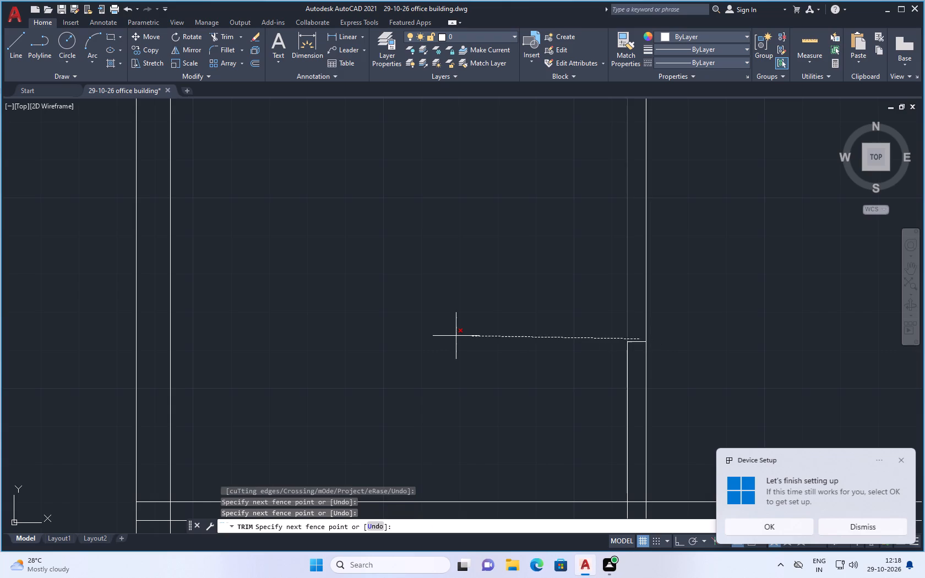
click(636, 353)
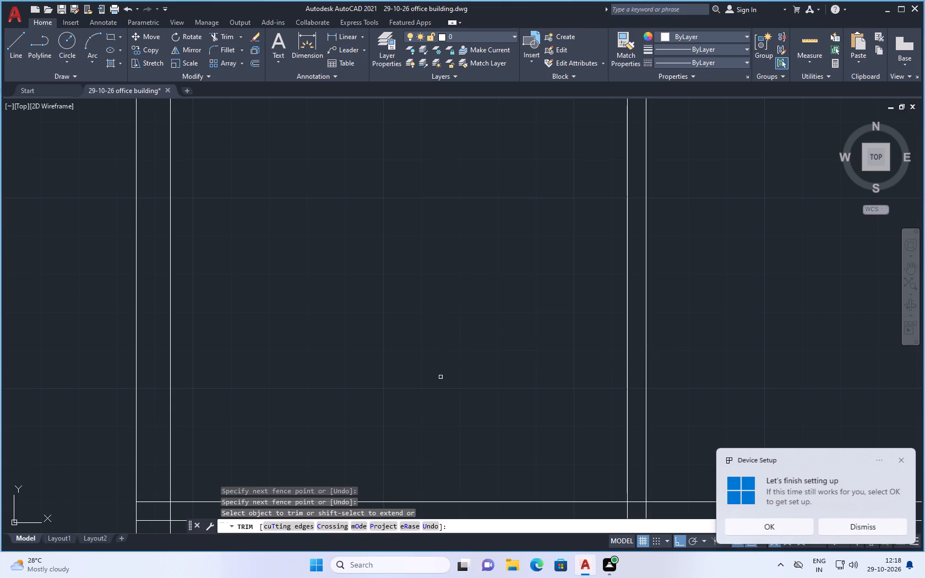
Trim both lines of the east room's west wall between the offset segment and the long horizontal wall to cut the opening.
scroll(440, 377, down, 2)
scroll(605, 380, down, 2)
scroll(674, 378, up, 2)
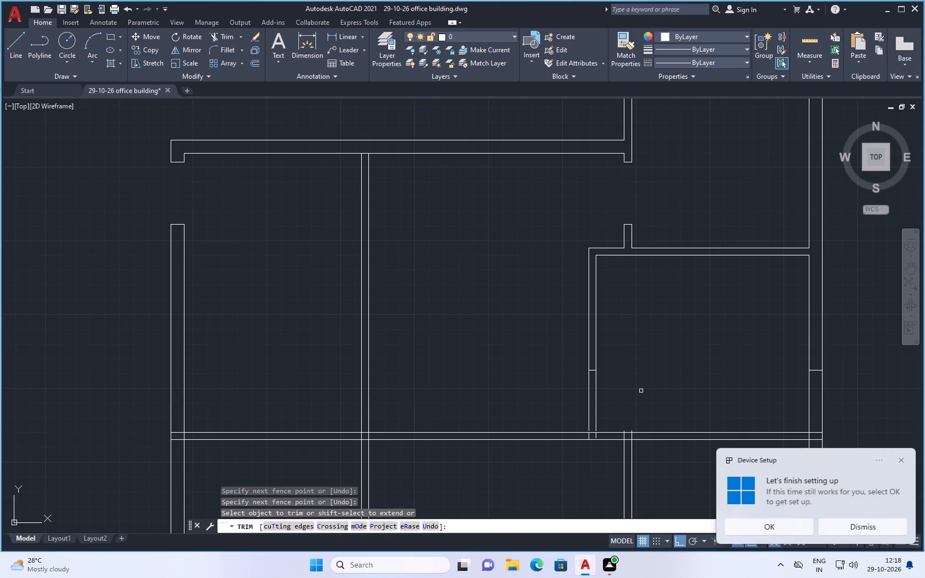
click(596, 408)
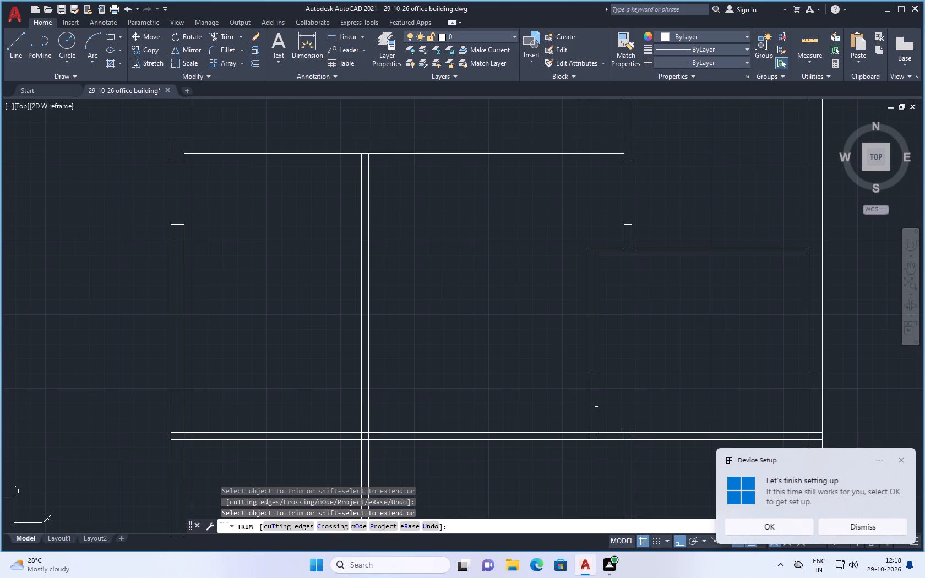
click(587, 408)
Trim the leftover offset segment inside the east exterior wall.
scroll(538, 439, down, 1)
scroll(677, 438, up, 1)
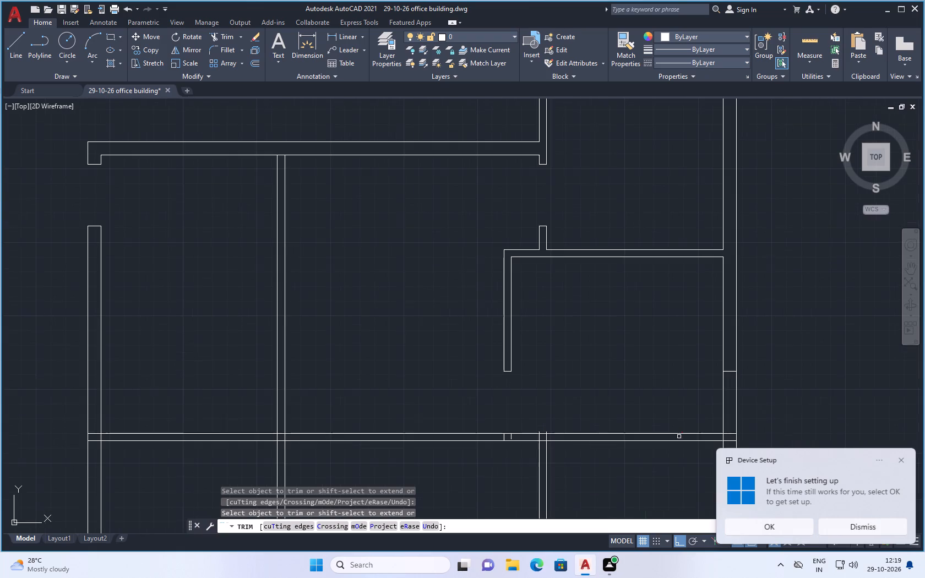
click(728, 370)
key(Escape)
scroll(616, 379, down, 1)
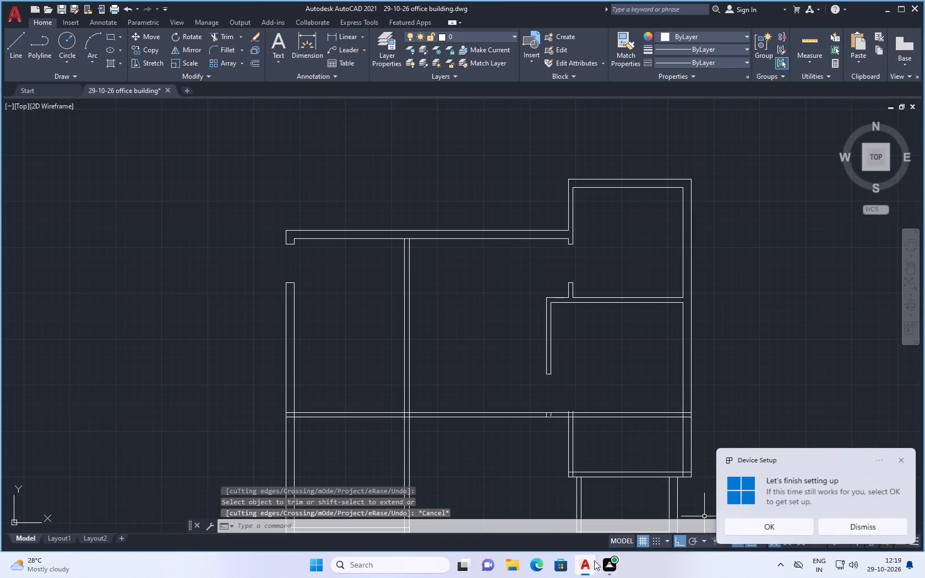
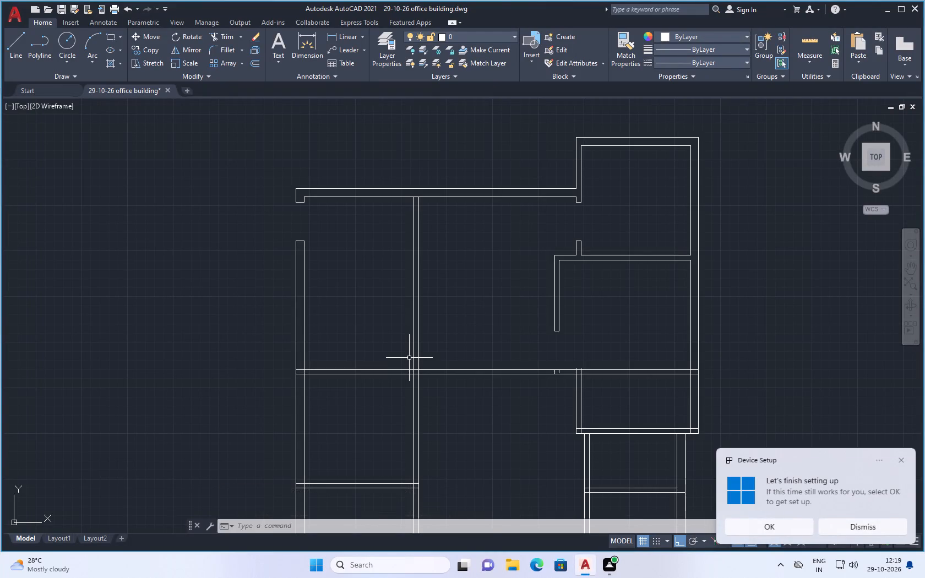
Draw a horizontal line from the east room's outer northwest corner west to the far line of the central vertical partition.
scroll(426, 348, up, 1)
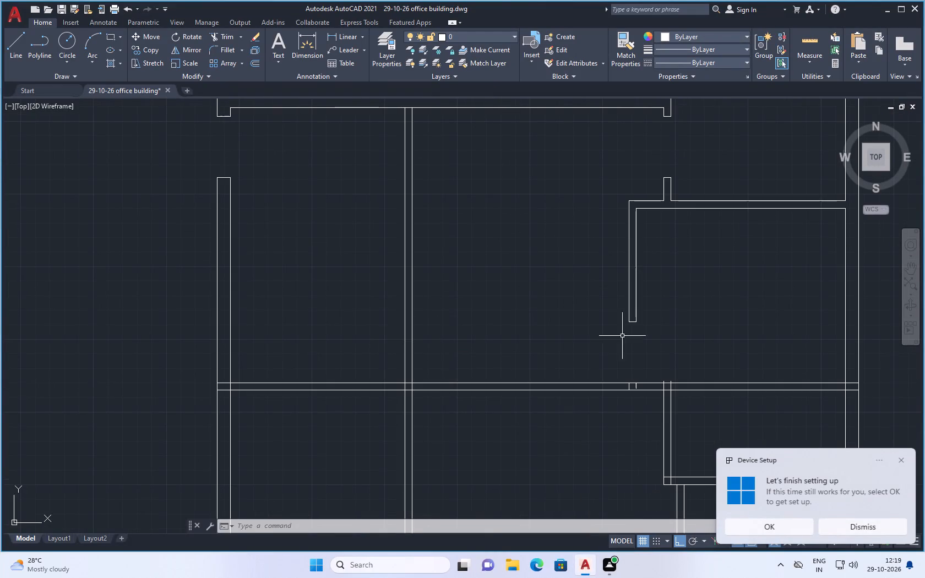
scroll(598, 315, down, 1)
scroll(523, 266, down, 1)
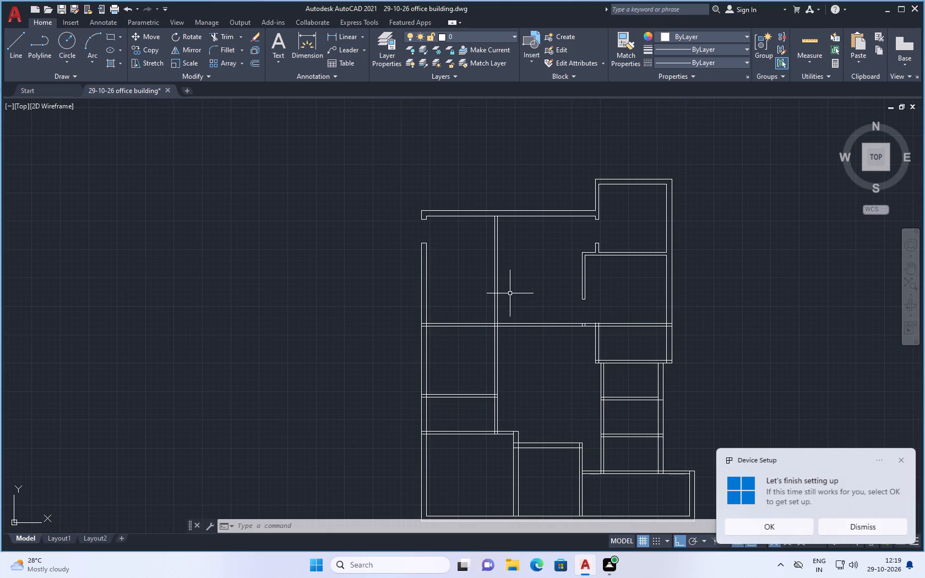
scroll(509, 301, down, 1)
scroll(523, 200, up, 1)
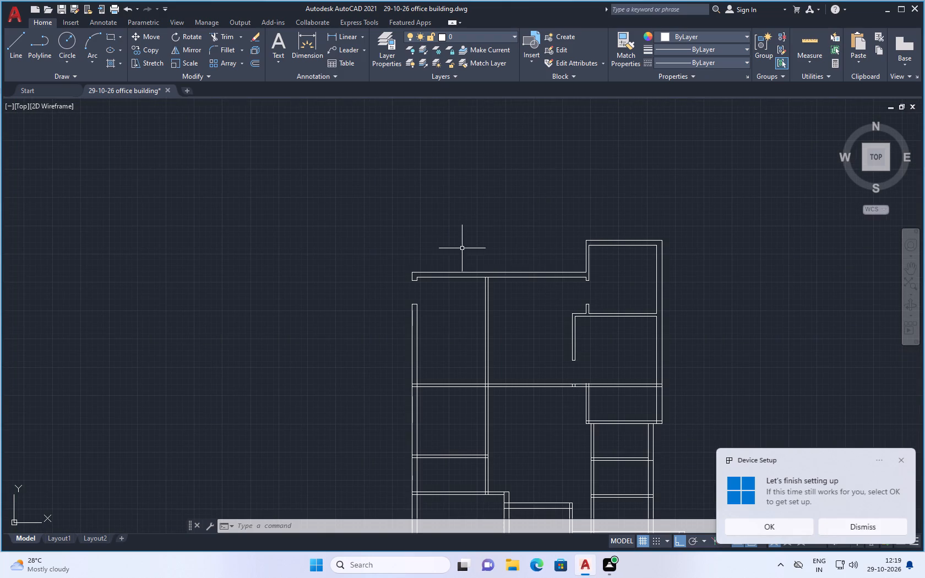
click(17, 46)
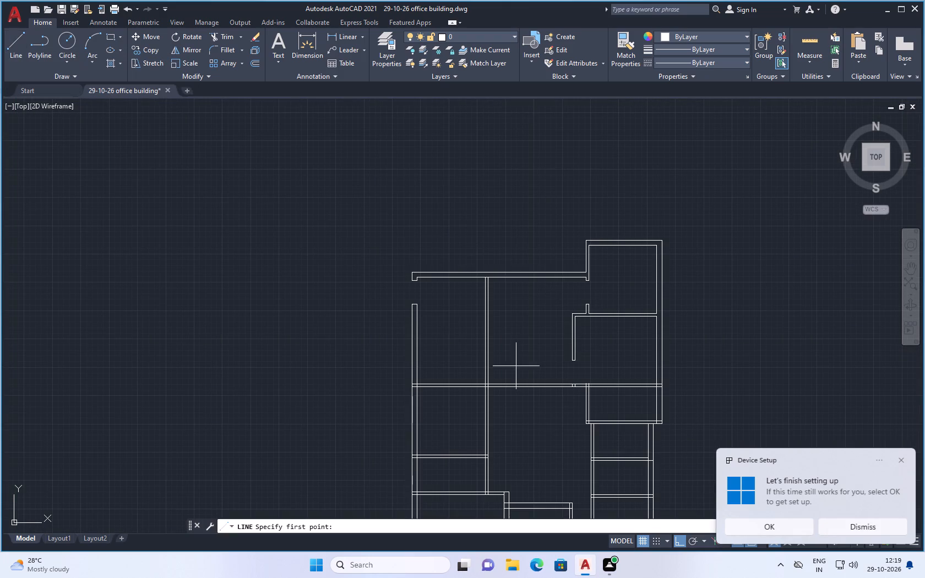
scroll(527, 358, up, 2)
click(638, 248)
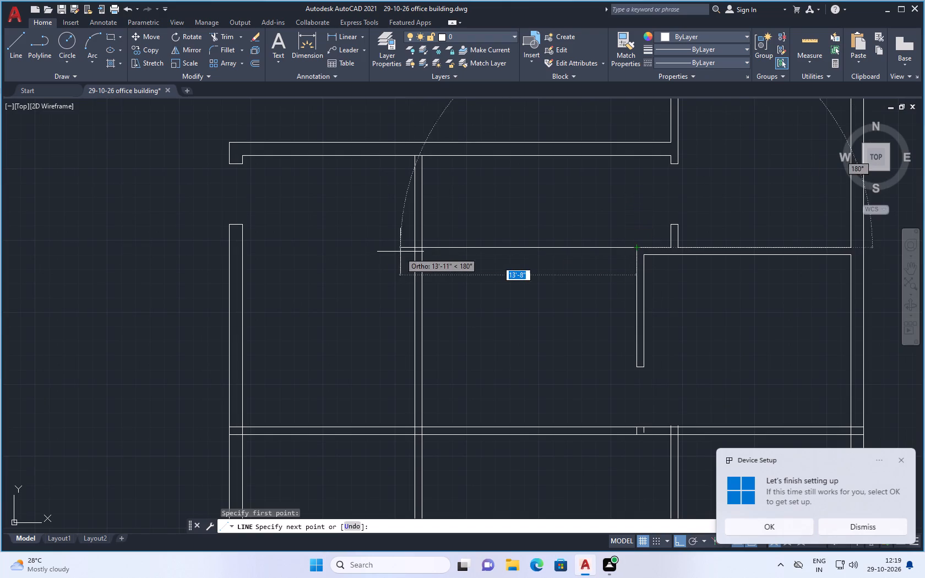
click(413, 249)
key(Escape)
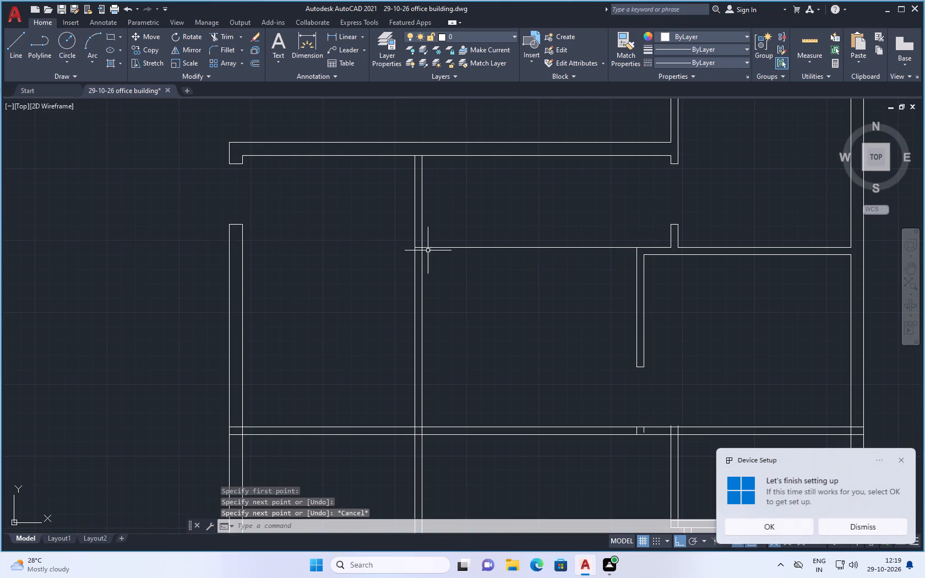
Trim the long part of the new line and both central partition lines above it, leaving a short cap on the partition.
text(tr)
key(Return)
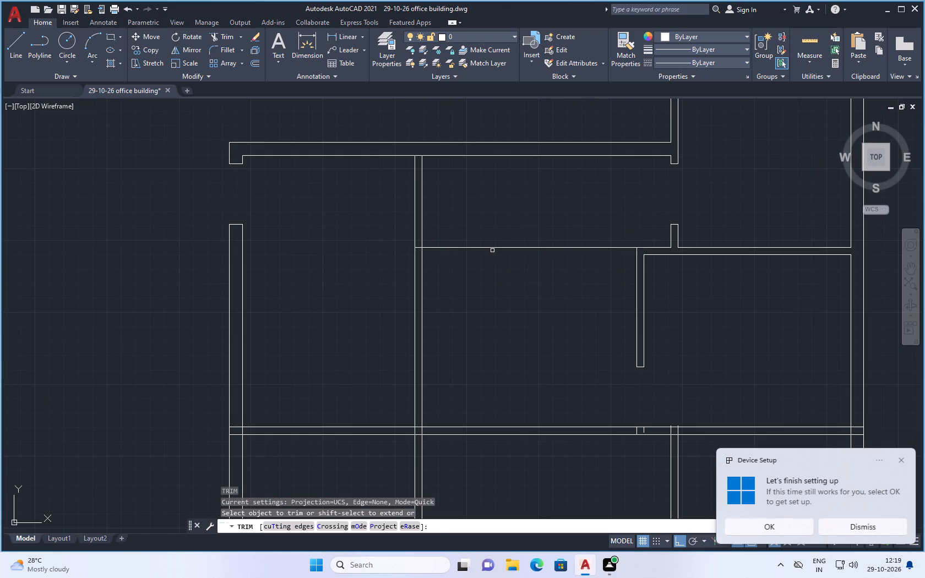
click(494, 249)
click(423, 220)
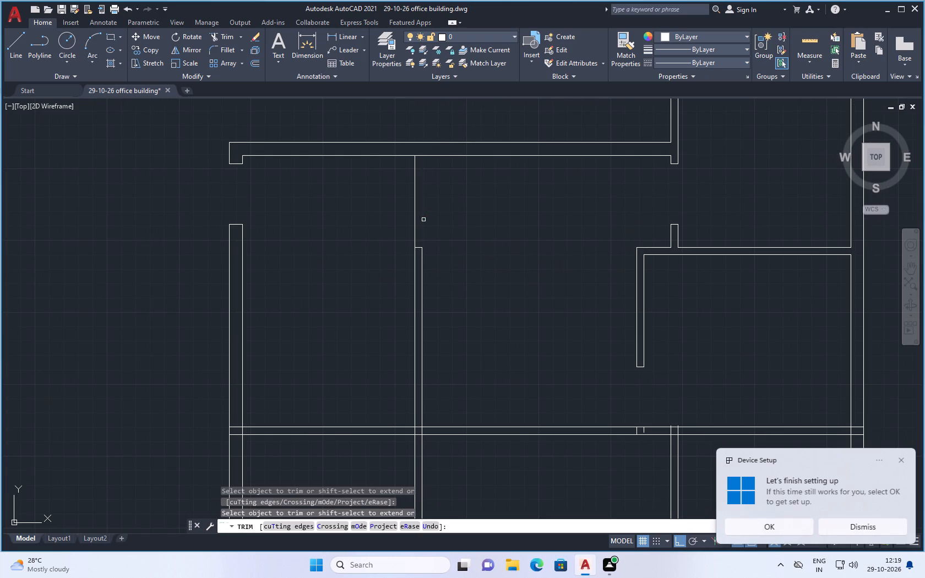
click(414, 218)
key(Escape)
Trim the central partition's lines inside the long horizontal wall and that wall's upper line between them.
scroll(474, 276, down, 3)
scroll(477, 294, up, 2)
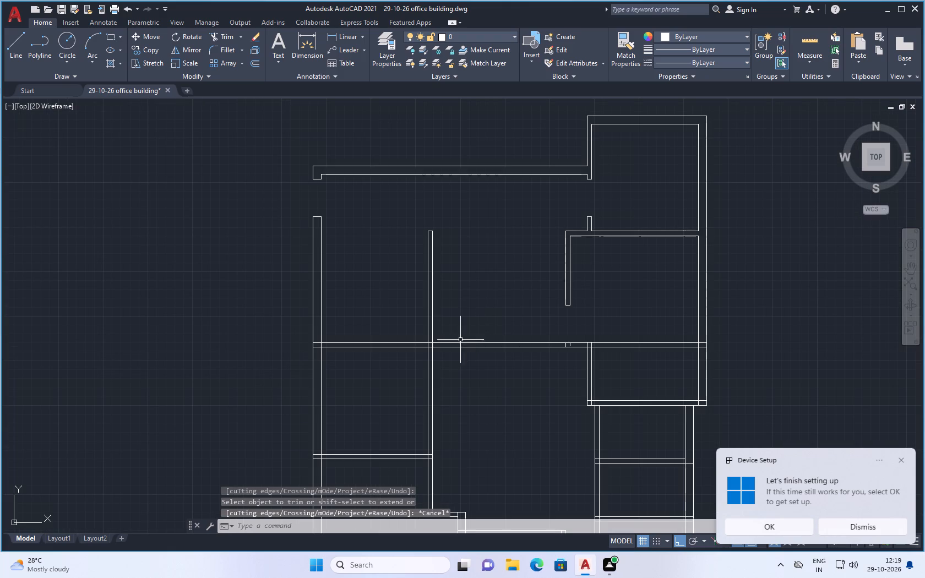
text(tr)
key(Return)
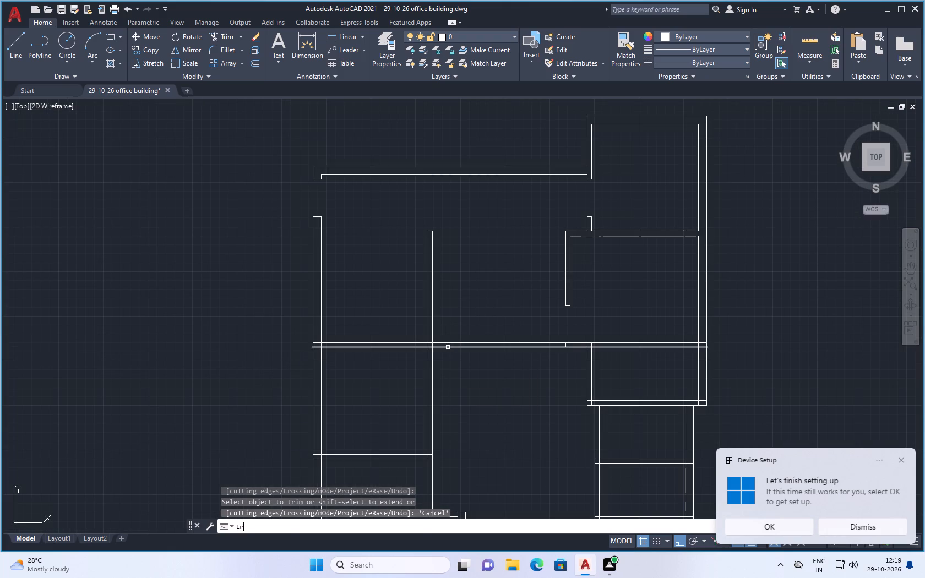
scroll(451, 346, up, 5)
scroll(422, 306, down, 2)
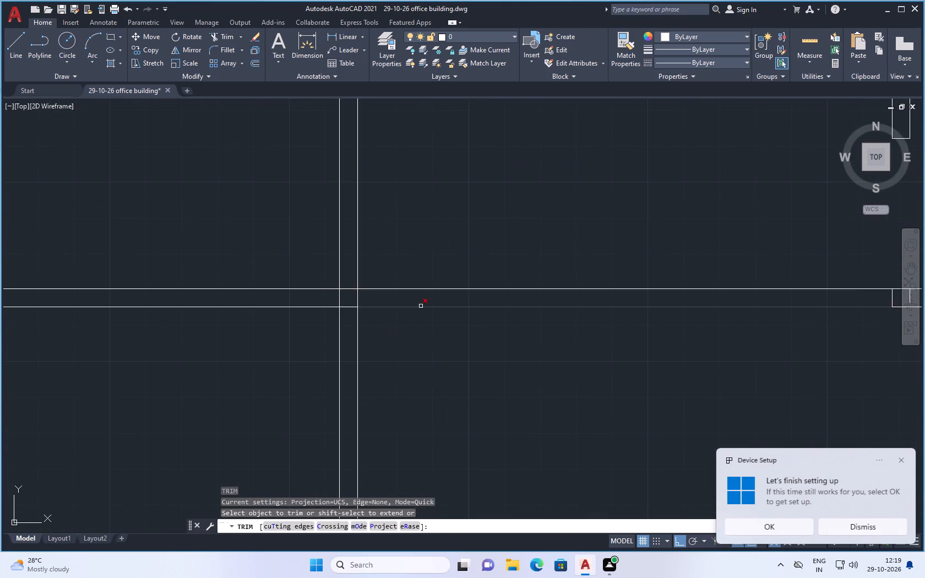
scroll(271, 271, up, 2)
drag(421, 338, 513, 341)
drag(453, 313, 454, 321)
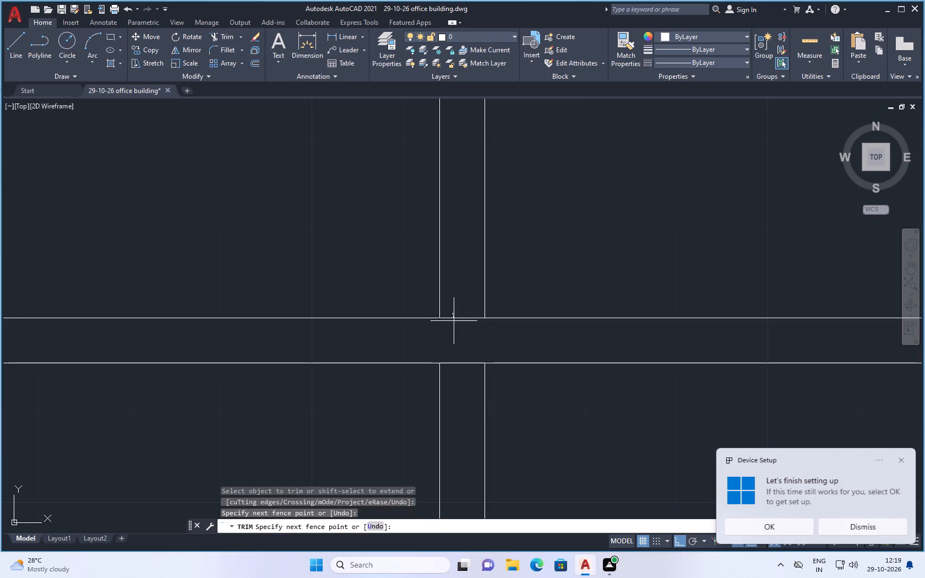
drag(454, 321, 455, 334)
Trim both long horizontal wall lines inside the west exterior wall and the exterior wall's inner line between them.
scroll(458, 317, down, 3)
scroll(169, 328, up, 2)
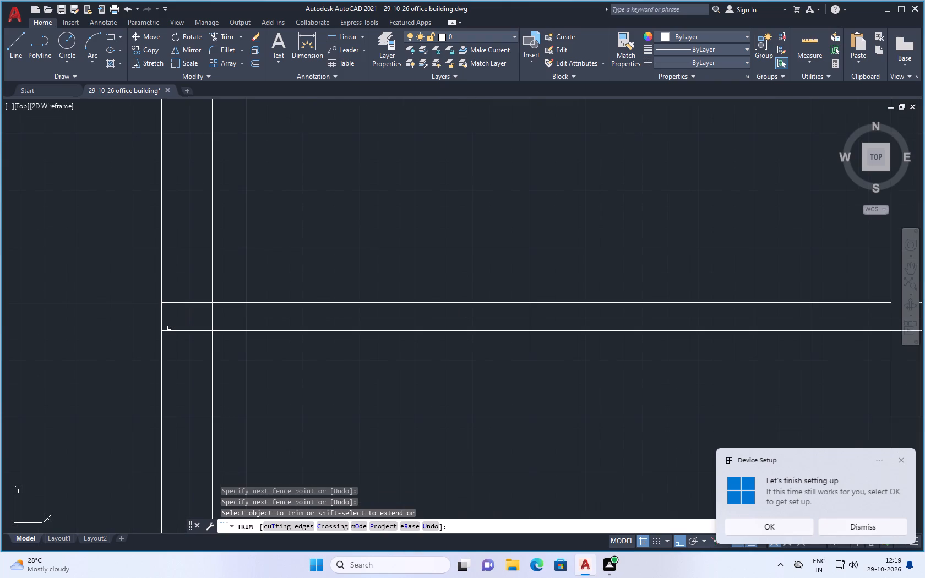
click(182, 334)
click(184, 328)
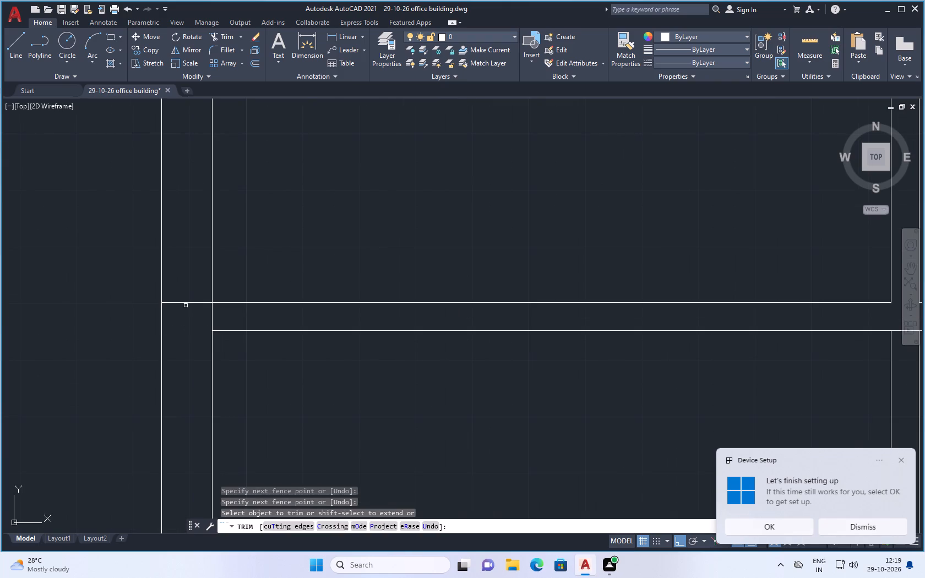
click(187, 303)
click(215, 315)
click(207, 317)
Draw a 3'-11" vertical line from the east room's west wall end down to the long horizontal wall's lower line.
scroll(285, 299, down, 5)
scroll(323, 288, up, 3)
scroll(473, 346, down, 2)
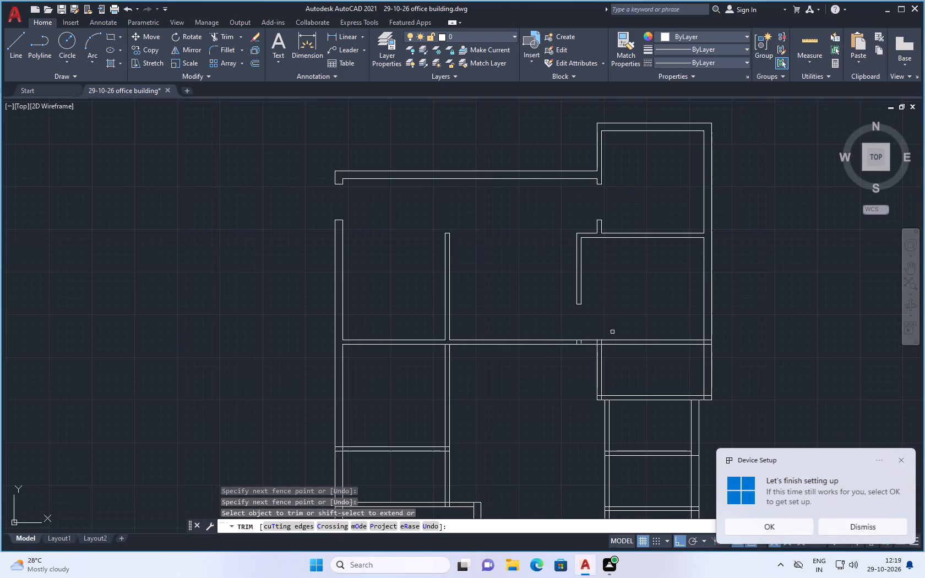
scroll(621, 335, up, 2)
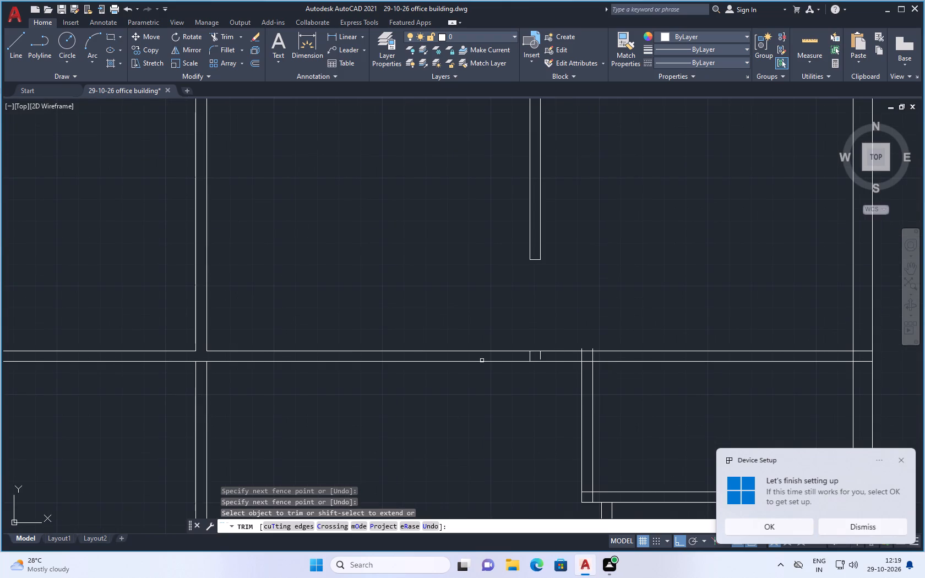
scroll(492, 361, down, 1)
scroll(518, 363, up, 1)
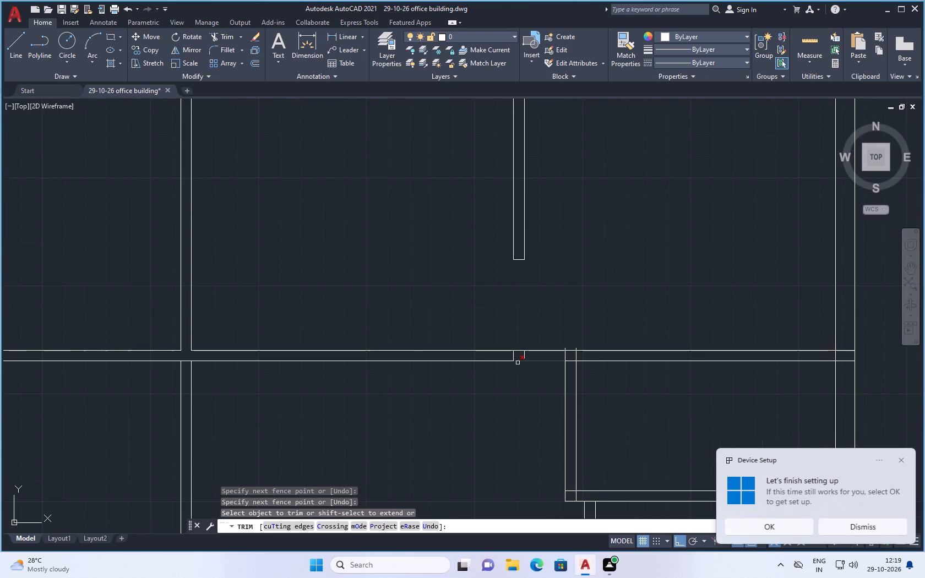
scroll(518, 363, up, 1)
key(Escape)
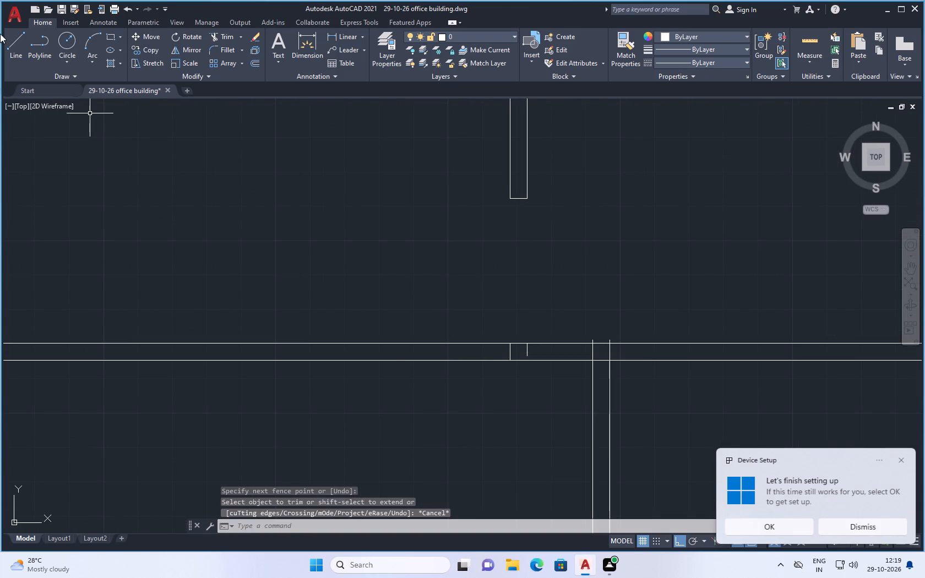
click(18, 39)
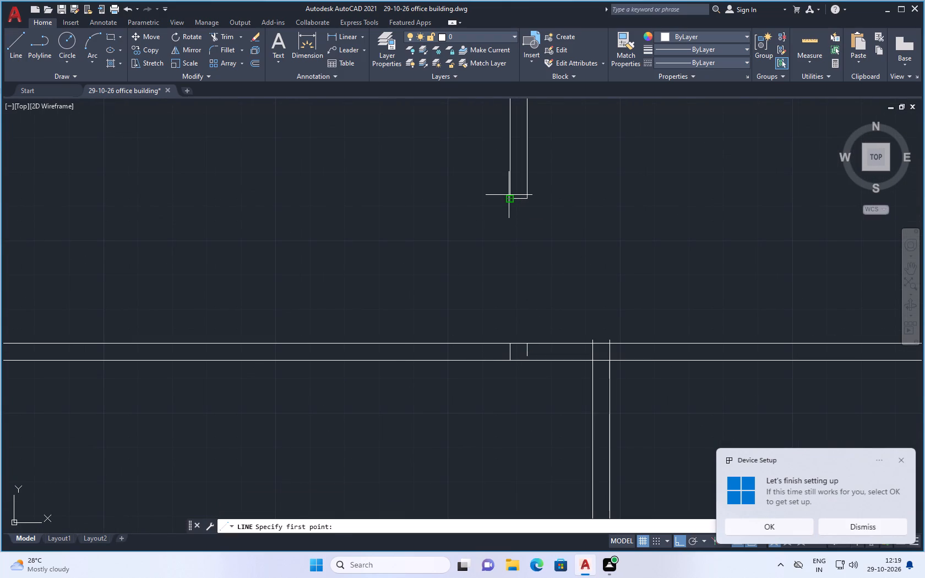
click(509, 195)
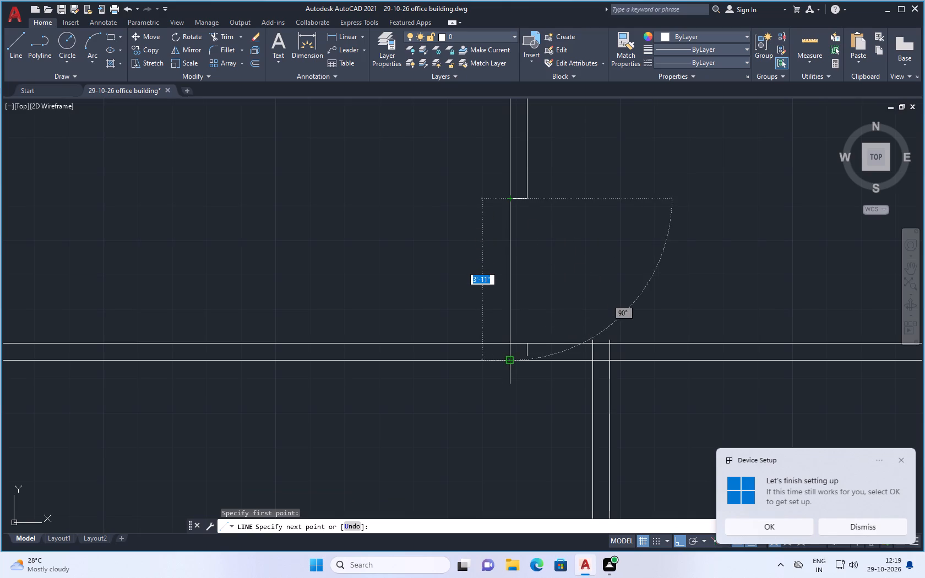
click(510, 362)
key(Escape)
Draw a guide line about 3'-4" west from the new vertical line inside the horizontal wall, plus a jamb line across the wall's thickness.
scroll(458, 373, up, 1)
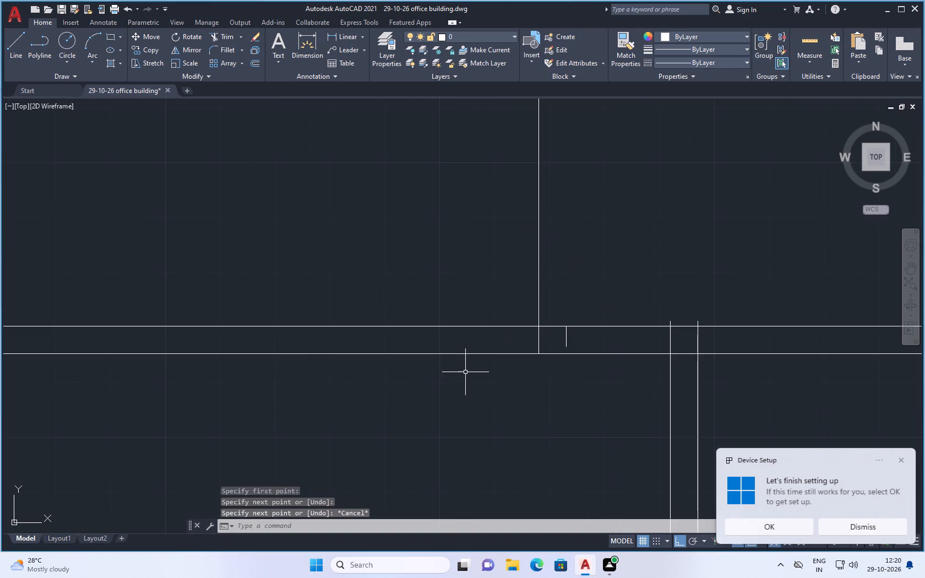
key(space)
click(540, 341)
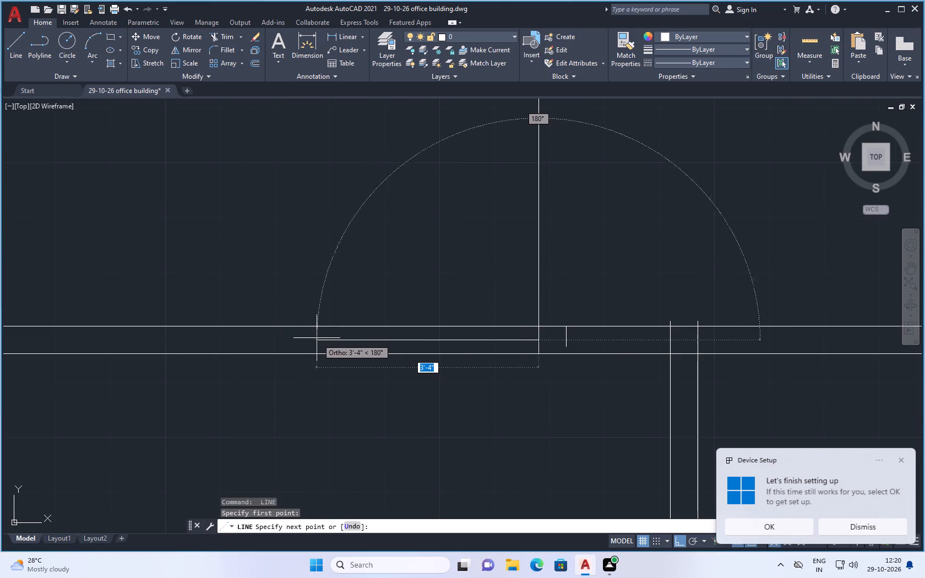
click(310, 337)
click(311, 326)
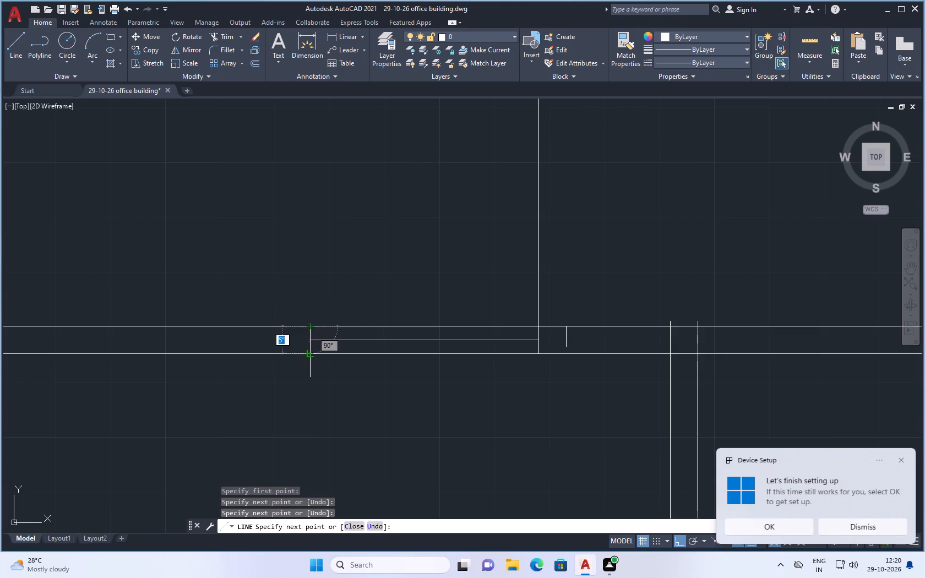
click(311, 356)
key(Escape)
Trim the short leftover stub, both horizontal wall lines and the guide line to cut the opening west of the new vertical line.
key(t)
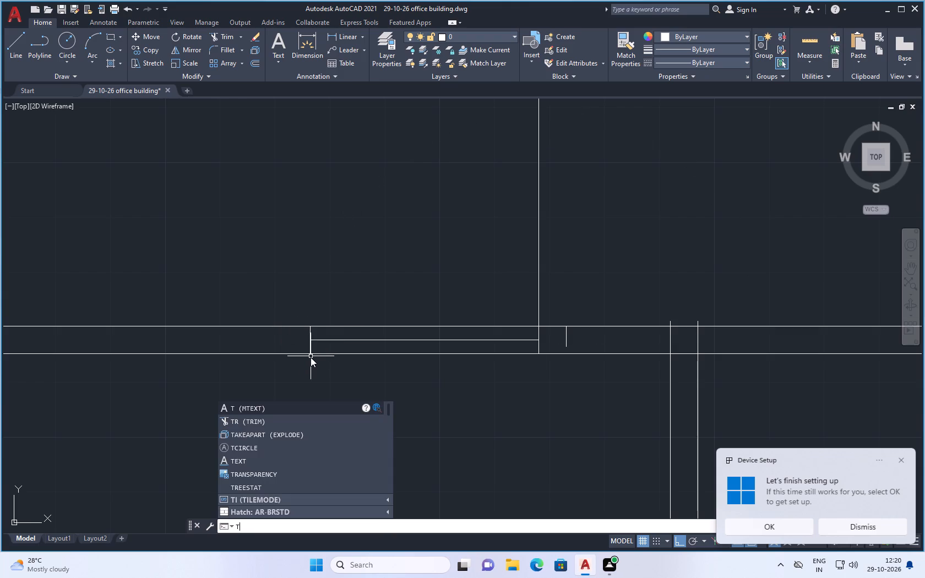
key(r)
key(Return)
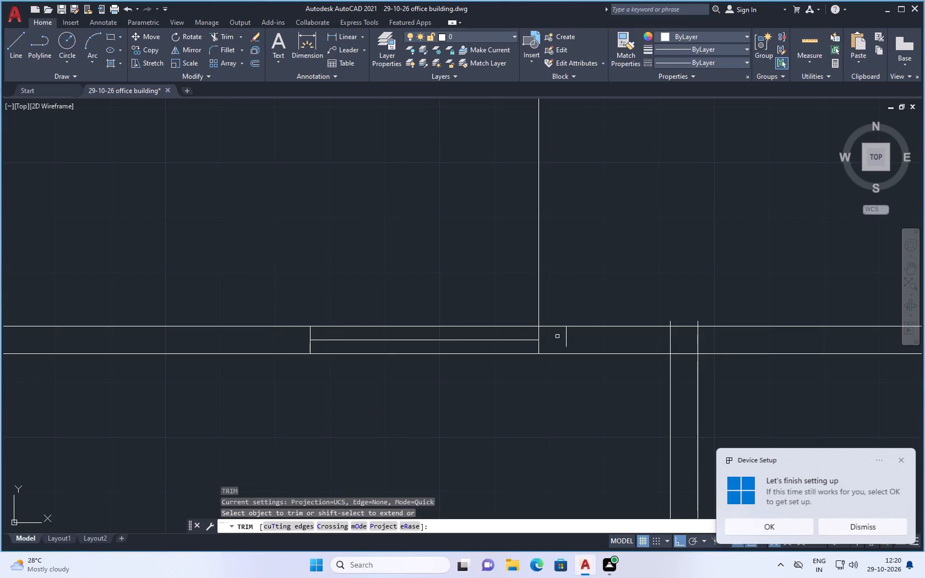
click(564, 339)
click(448, 328)
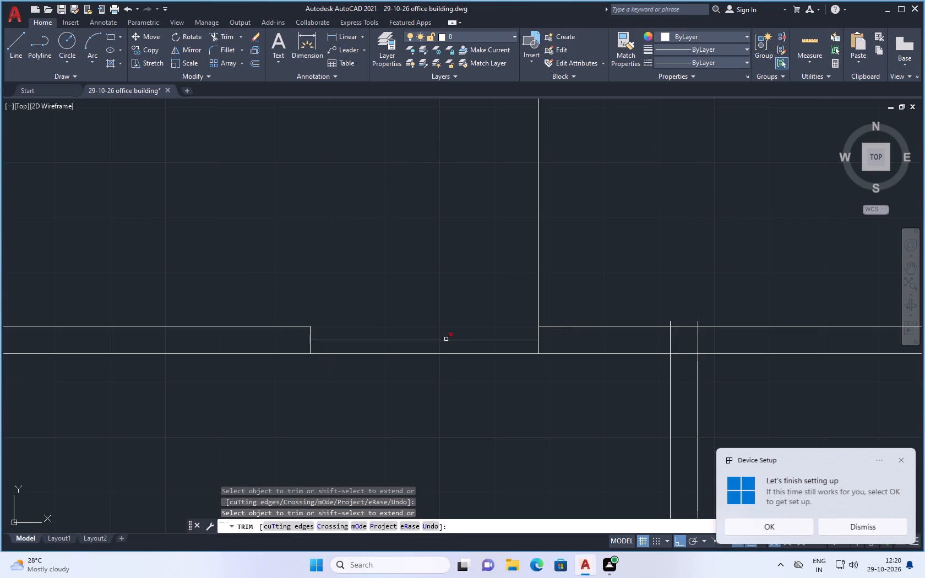
click(447, 340)
click(444, 354)
scroll(441, 346, down, 3)
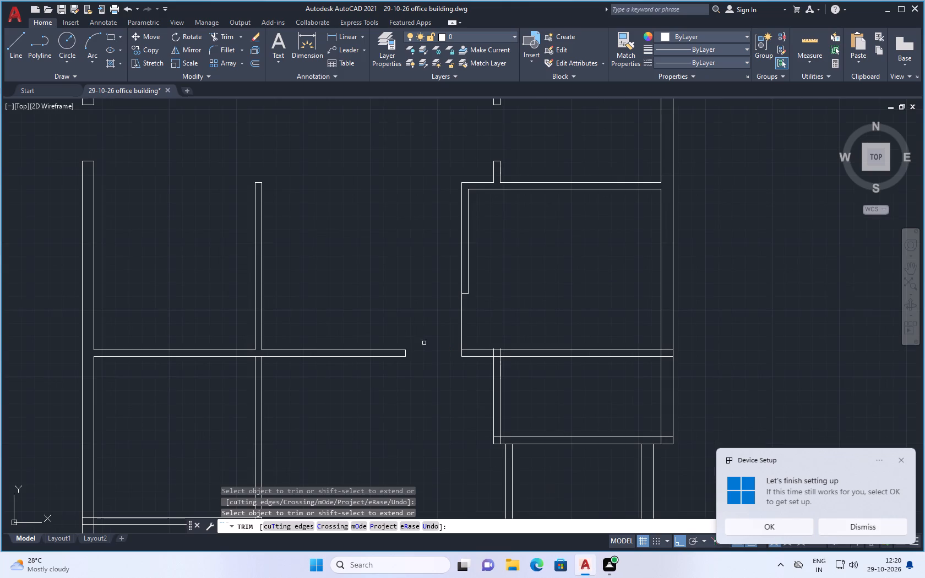
key(Escape)
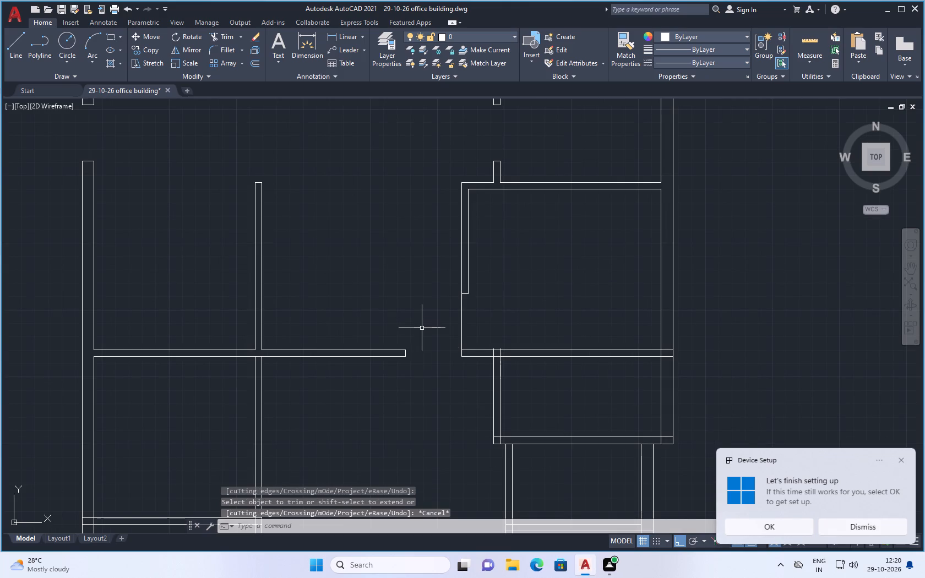
Trim the lower east room's west wall lines within and above the long horizontal wall, and that wall's lower line between them.
scroll(475, 356, up, 2)
scroll(462, 363, down, 1)
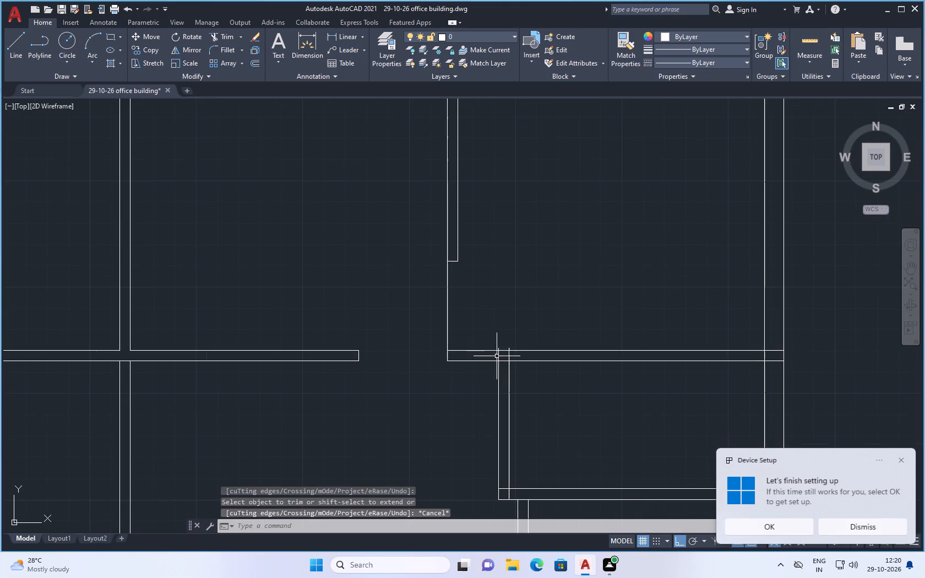
scroll(500, 356, up, 1)
scroll(386, 386, down, 2)
scroll(426, 352, up, 2)
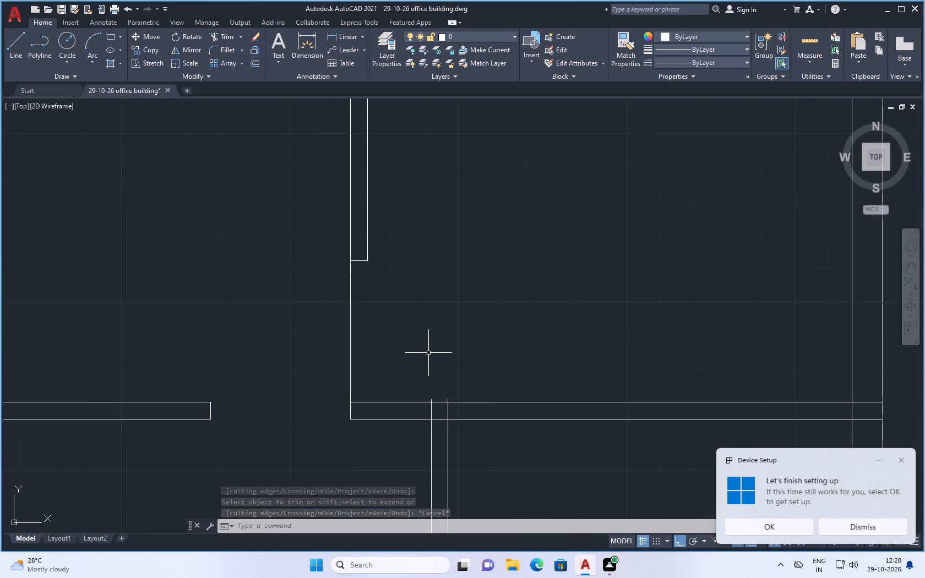
text(tr)
key(Return)
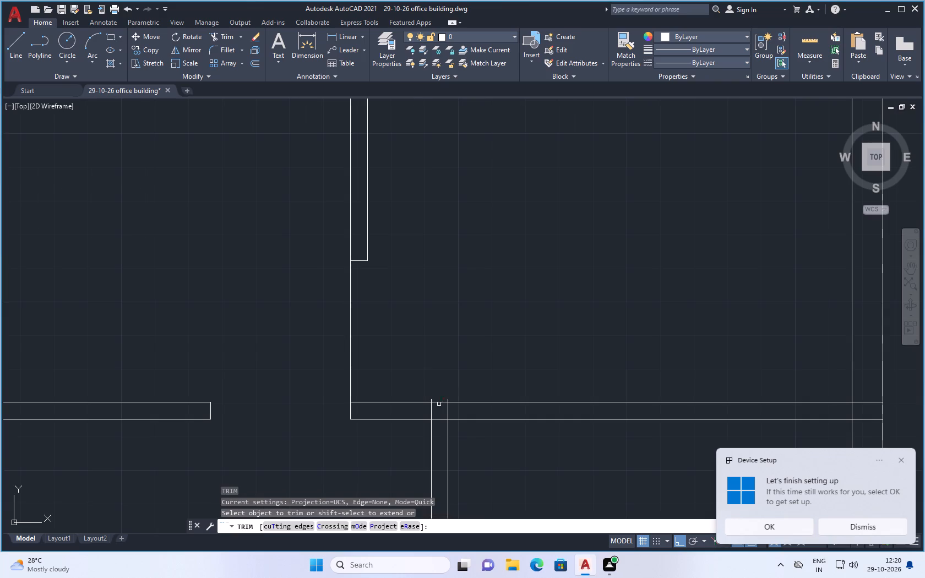
scroll(439, 404, up, 1)
click(451, 415)
drag(424, 412, 429, 412)
click(459, 412)
click(416, 417)
scroll(451, 399, up, 2)
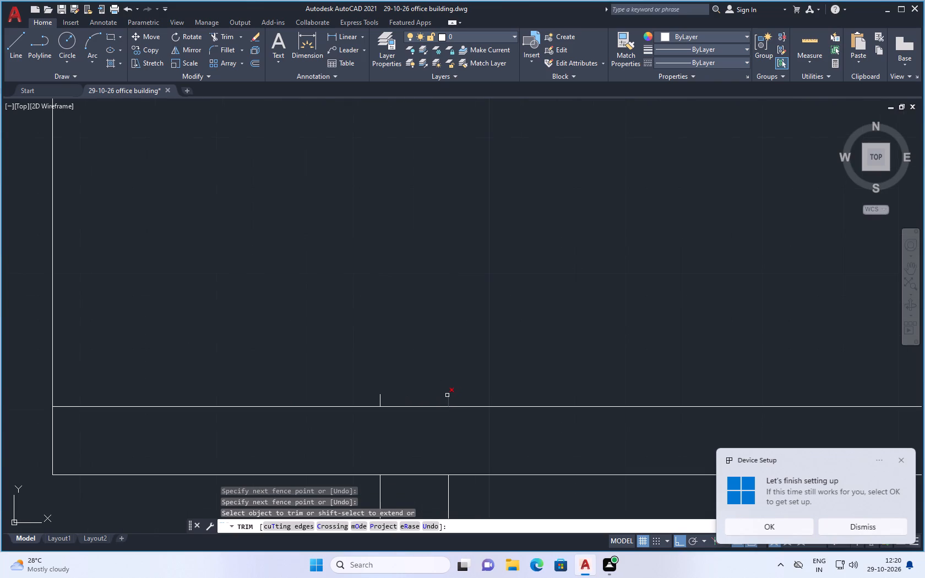
click(447, 396)
click(379, 397)
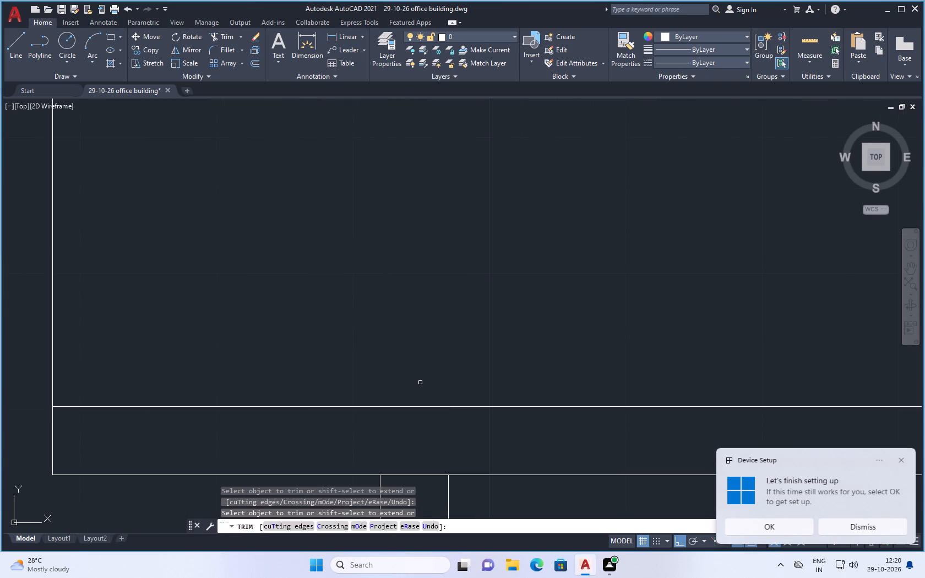
scroll(416, 473, up, 2)
click(421, 479)
scroll(431, 434, down, 1)
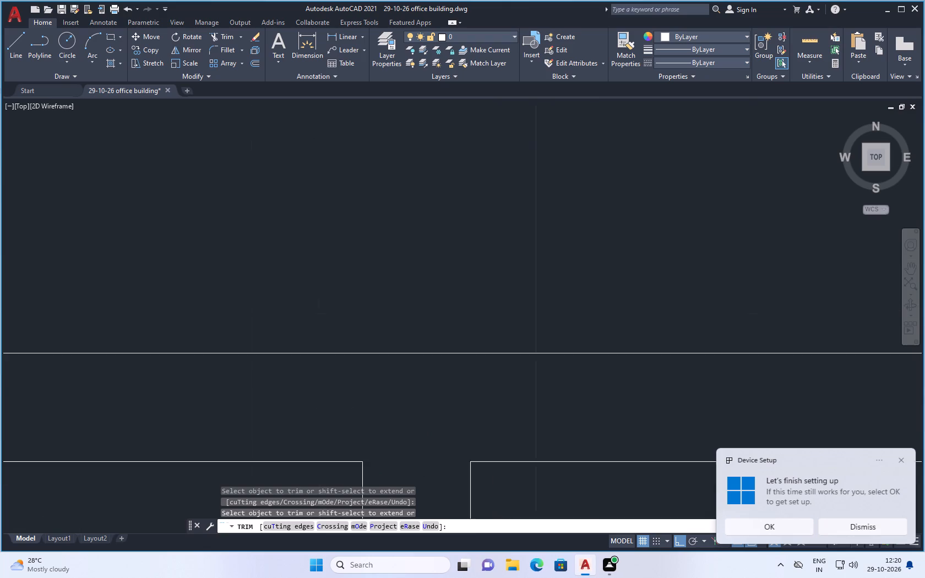
Draw a guide line about 2'-5" up from the bottom wall inside the lower east room's west wall, plus a 5" jamb line across its thickness.
scroll(431, 434, down, 1)
key(Escape)
scroll(483, 391, down, 3)
scroll(517, 342, down, 2)
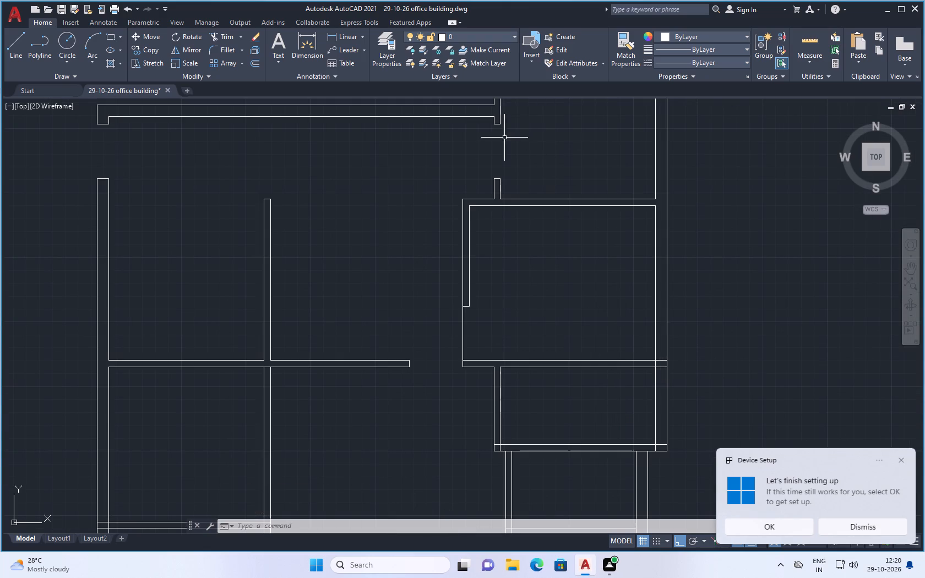
click(11, 46)
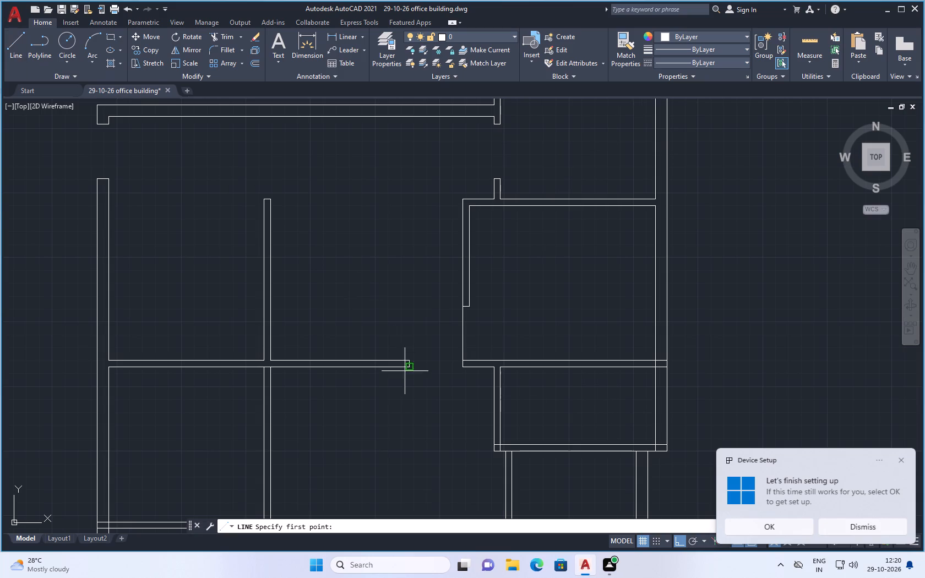
scroll(523, 402, up, 2)
scroll(449, 379, down, 1)
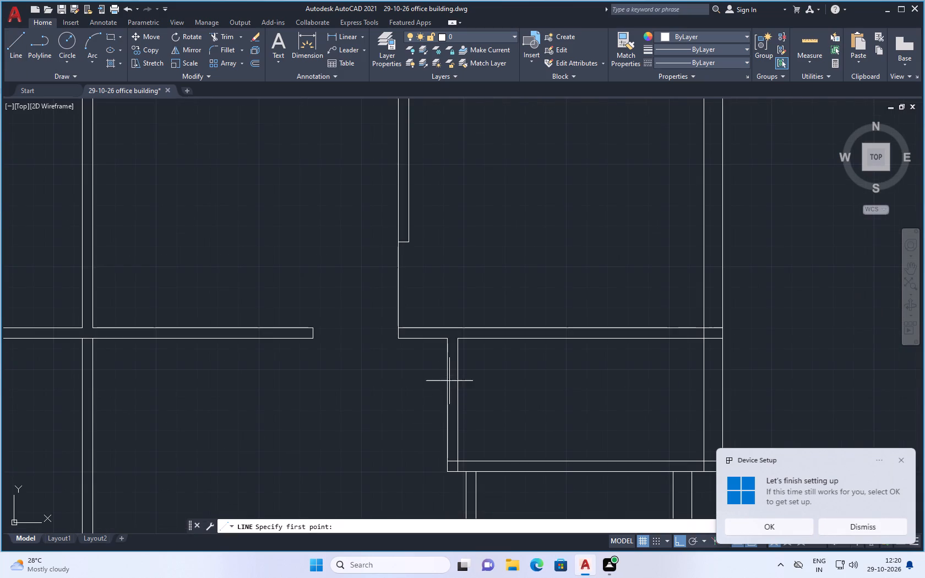
scroll(444, 382, down, 1)
scroll(444, 433, up, 2)
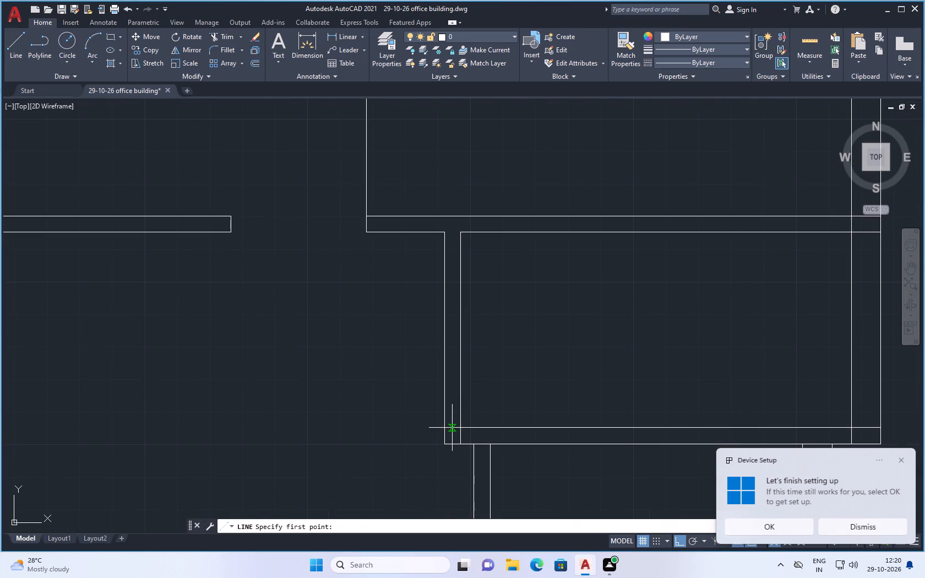
click(452, 428)
scroll(451, 342, up, 1)
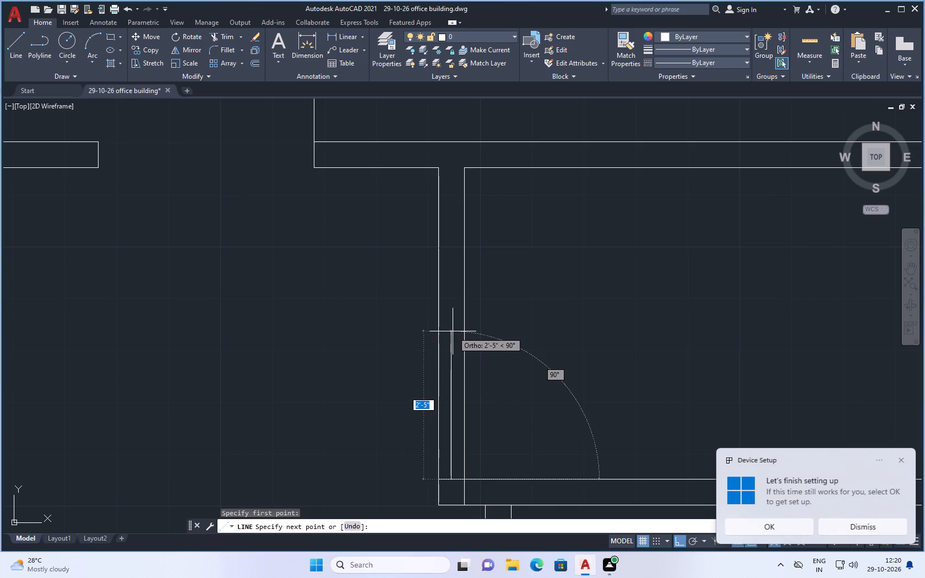
click(454, 328)
scroll(449, 330, up, 3)
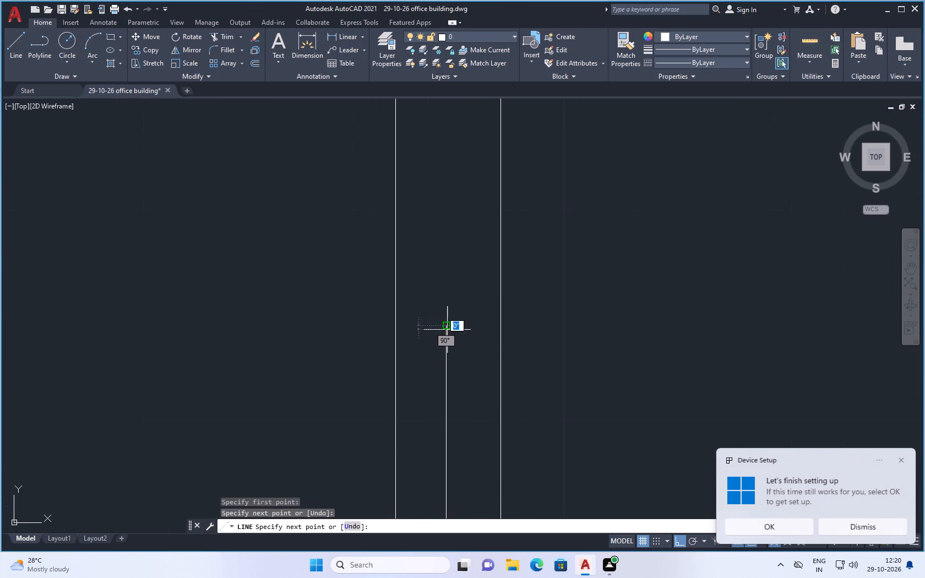
drag(395, 323, 401, 322)
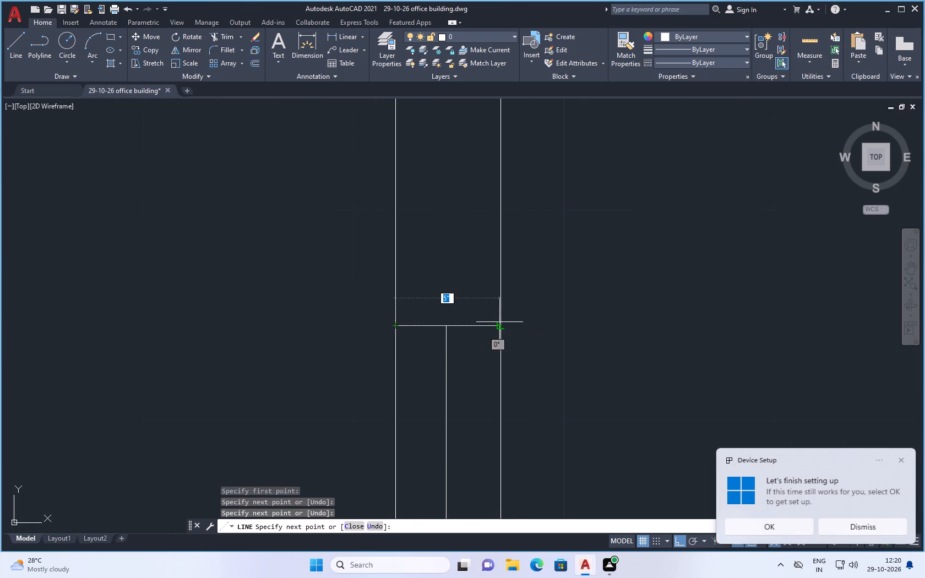
click(499, 322)
key(Escape)
scroll(511, 408, down, 2)
scroll(522, 345, down, 2)
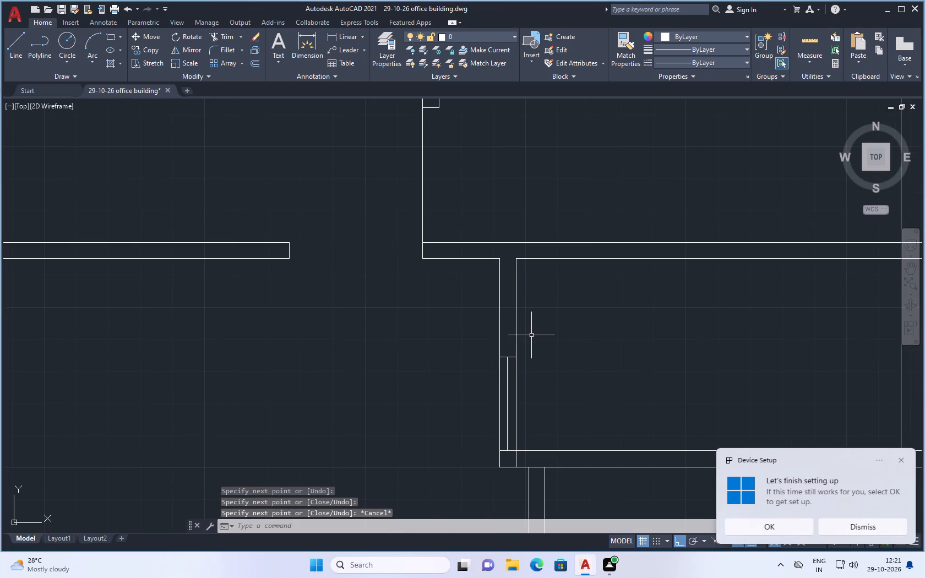
Move the full-width jamb line slightly north, off the top of the guide line.
scroll(518, 352, up, 2)
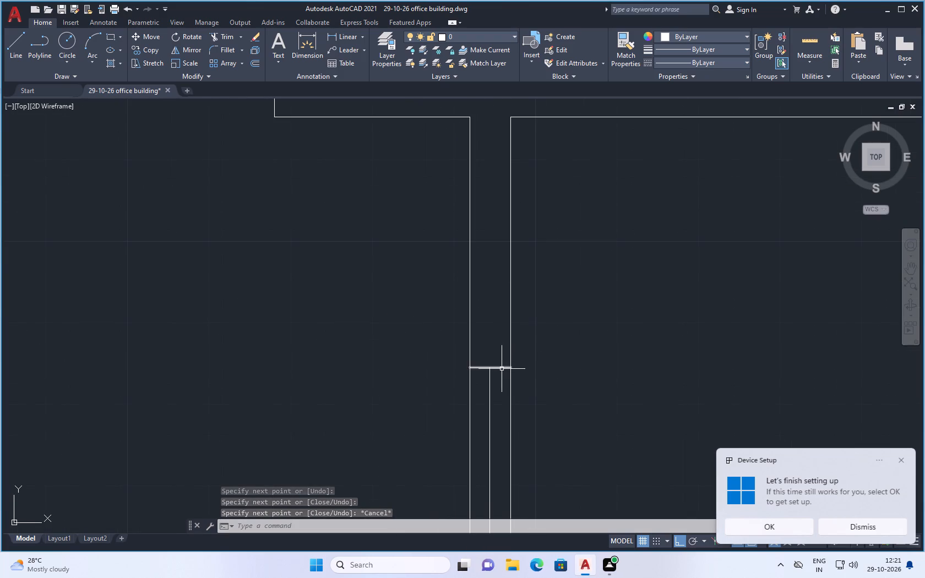
click(485, 368)
scroll(493, 366, up, 3)
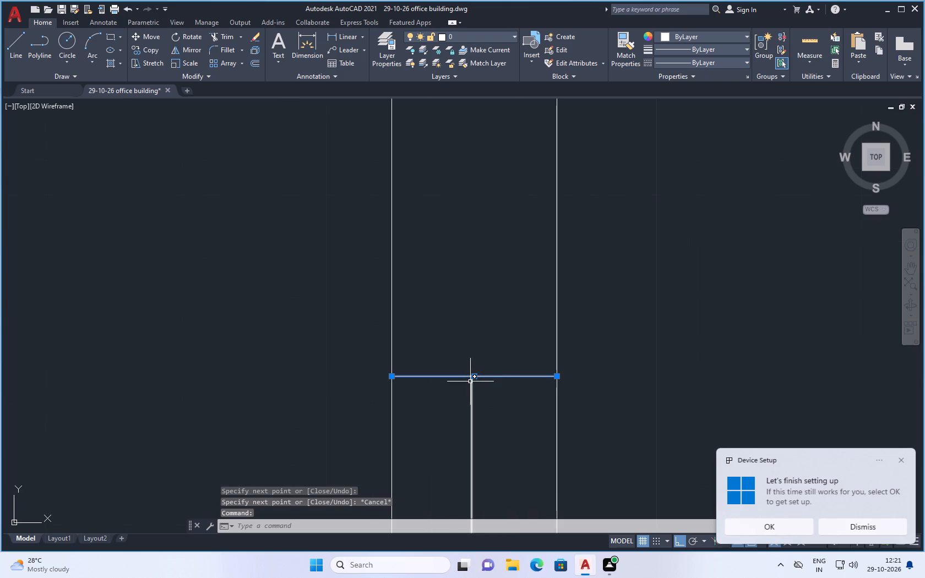
click(475, 375)
click(476, 366)
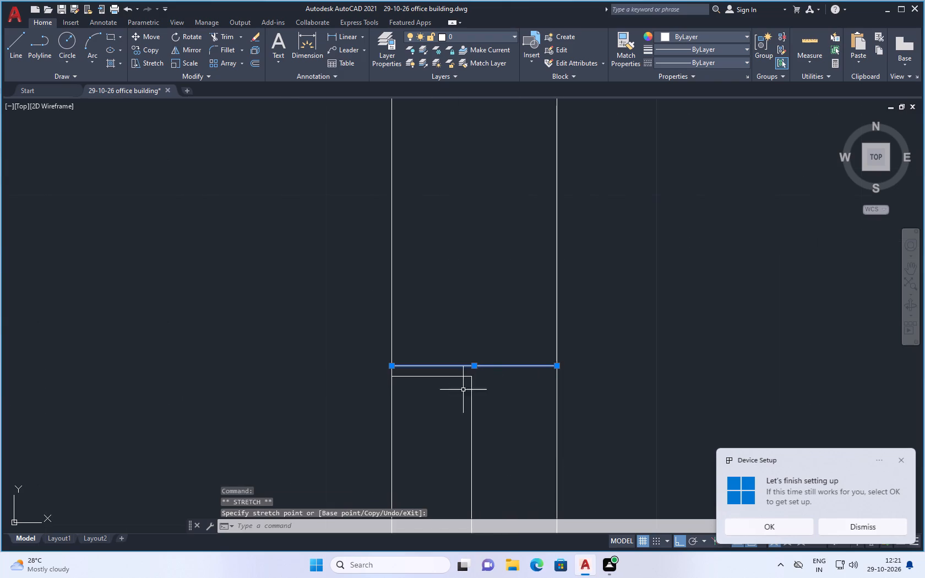
key(Escape)
Trim both west wall lines and the guide line below the jamb, plus the leftover half-width segment, to open the wall.
scroll(470, 385, down, 3)
text(tr)
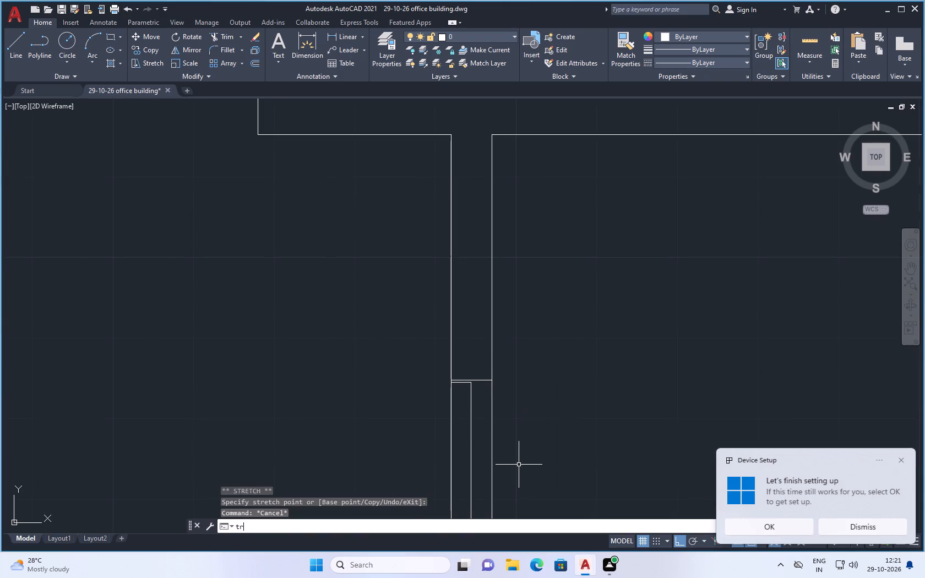
key(Return)
click(492, 437)
click(499, 437)
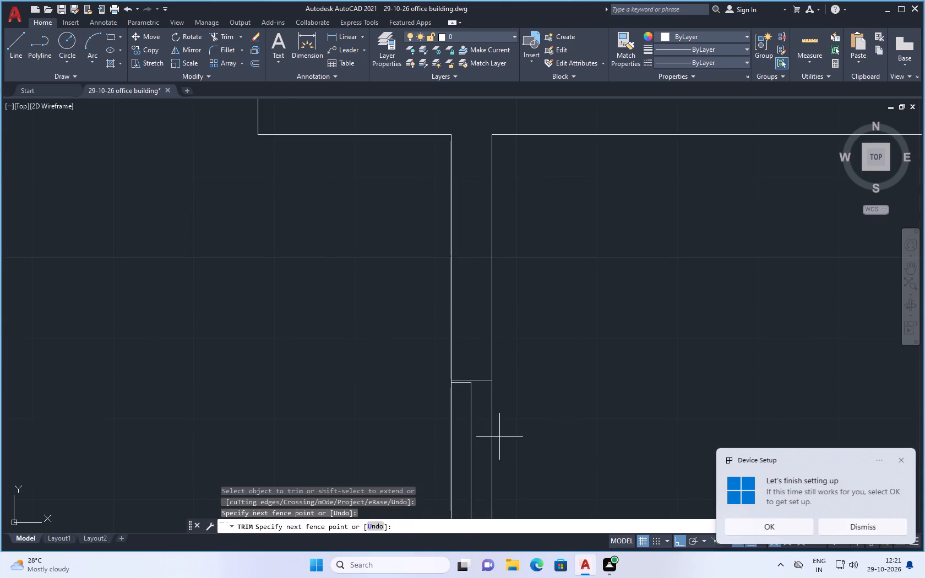
click(485, 445)
click(476, 449)
click(434, 459)
scroll(548, 428, down, 2)
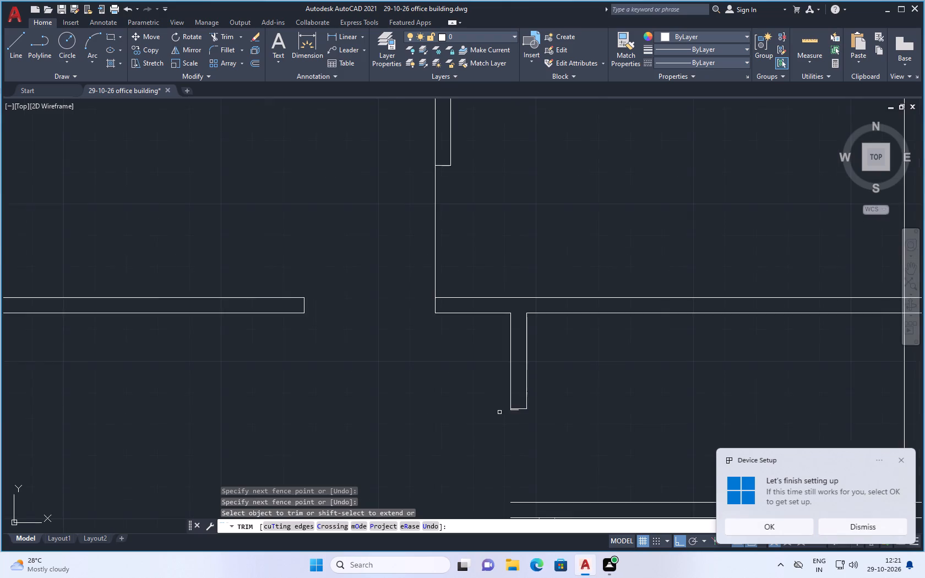
scroll(499, 413, up, 6)
click(518, 364)
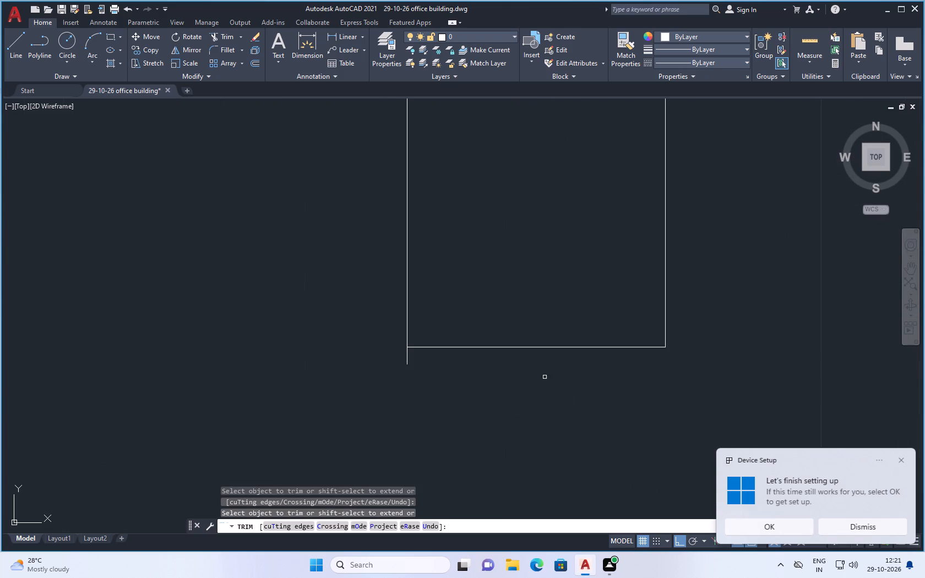
click(407, 359)
scroll(474, 393, down, 3)
scroll(570, 345, down, 4)
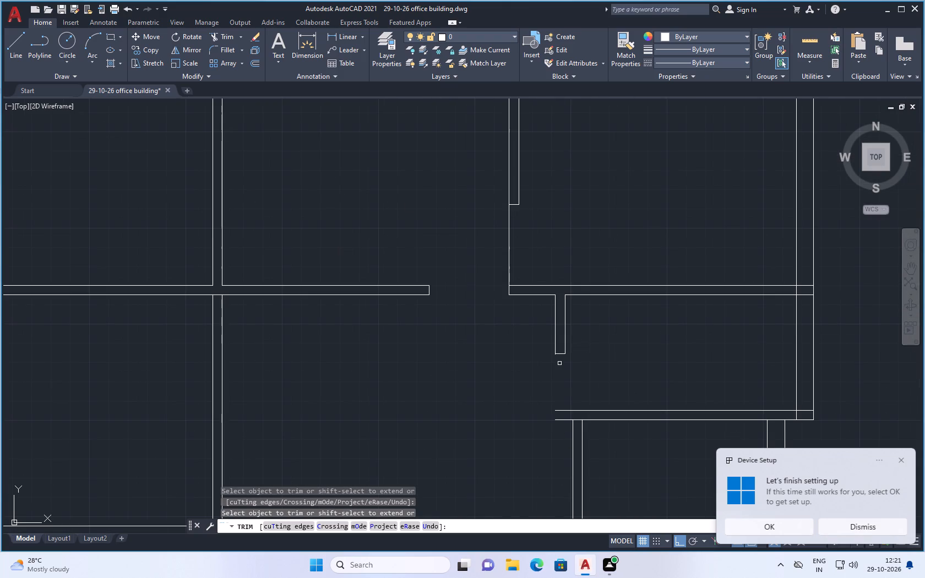
key(Escape)
Extend the lower east room's outer west wall line down to the bottom wall's lower line.
scroll(561, 399, up, 1)
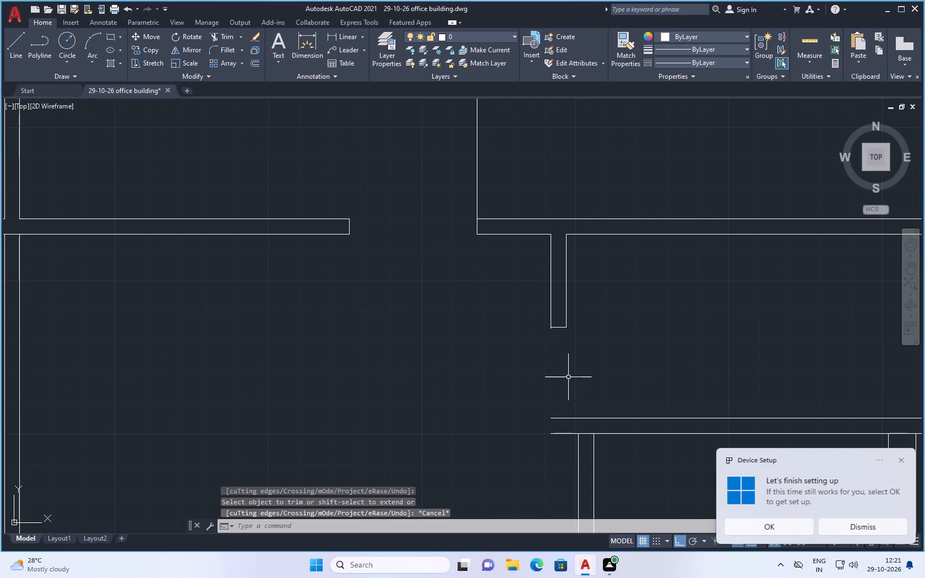
text(ex)
key(Return)
key(apostrophe)
scroll(548, 320, up, 1)
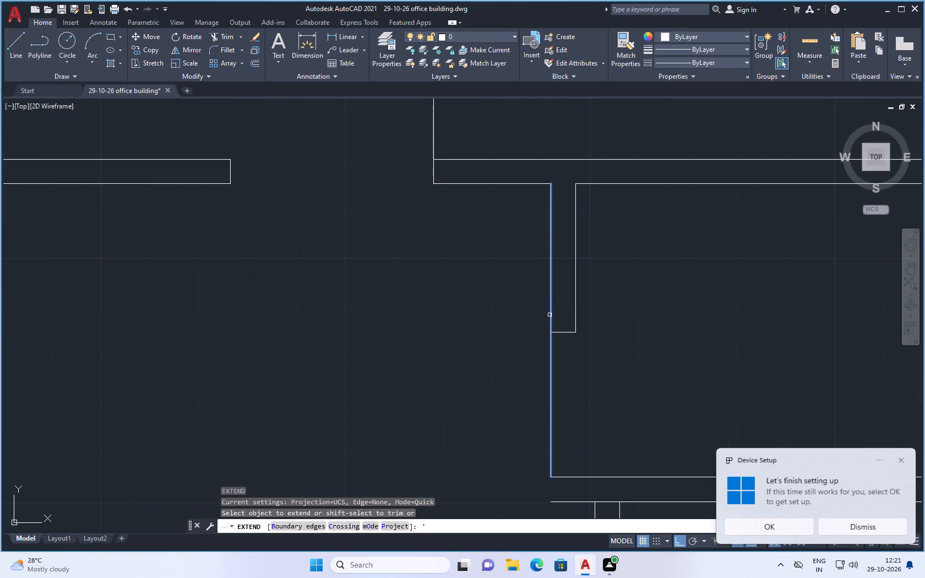
click(549, 317)
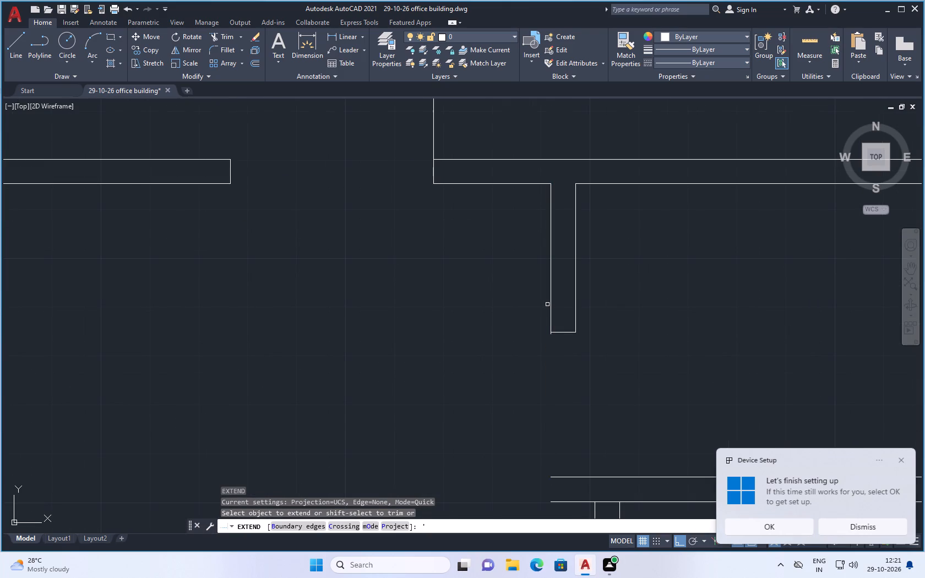
click(551, 302)
click(551, 287)
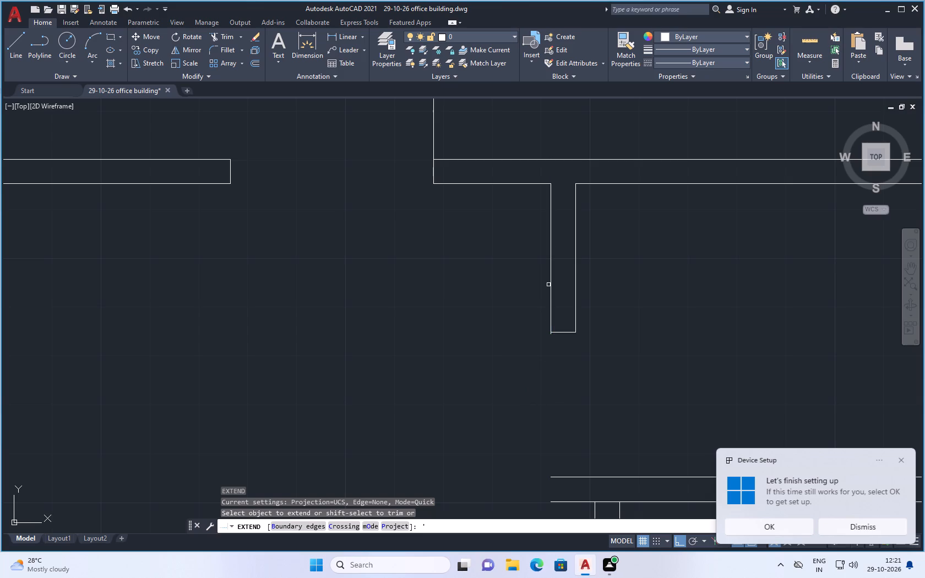
click(552, 293)
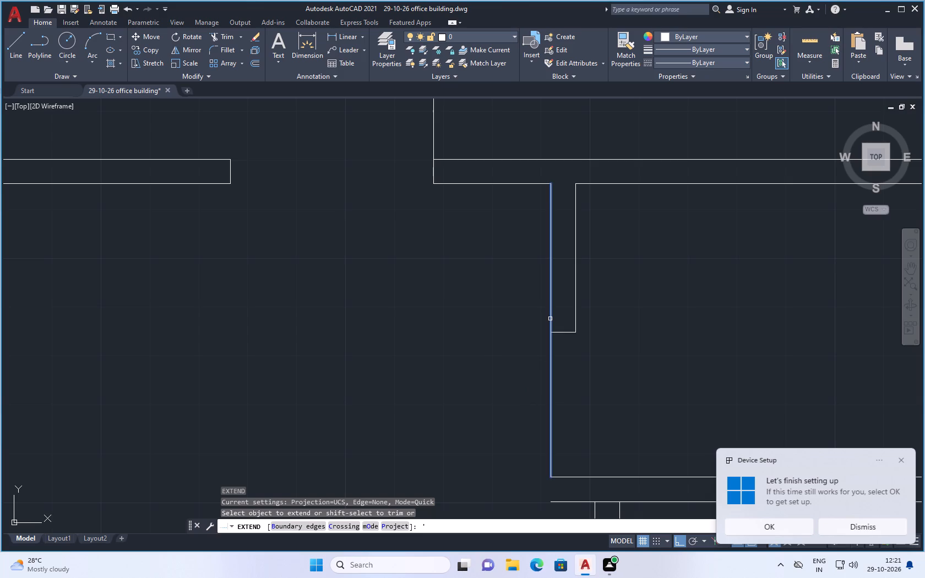
click(550, 318)
click(549, 299)
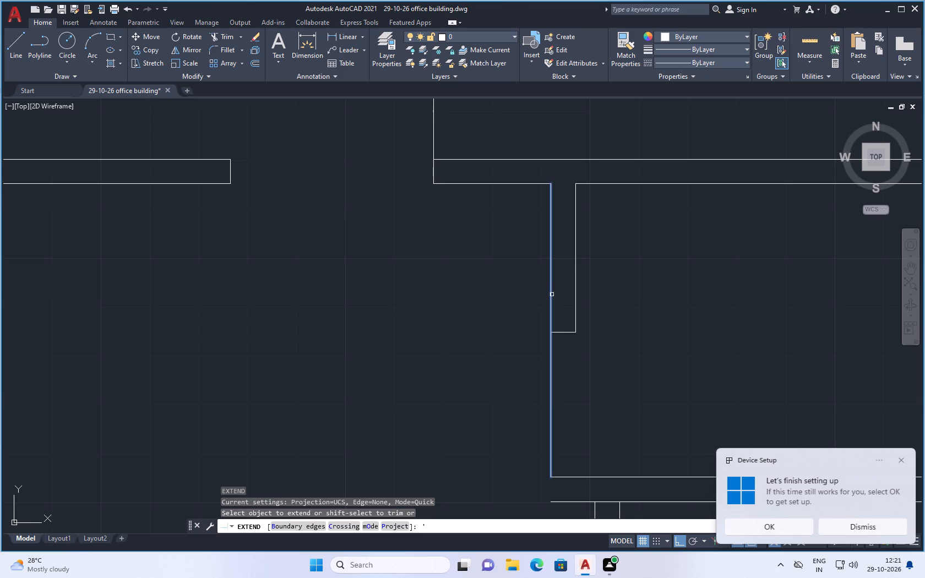
click(551, 295)
key(Return)
key(Return)
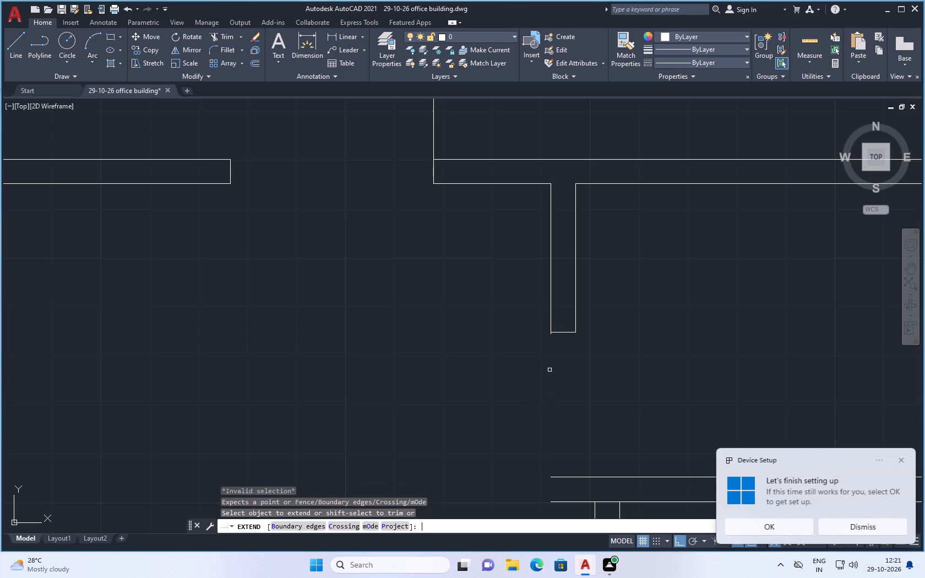
key(Return)
key(Return)
key(Return)
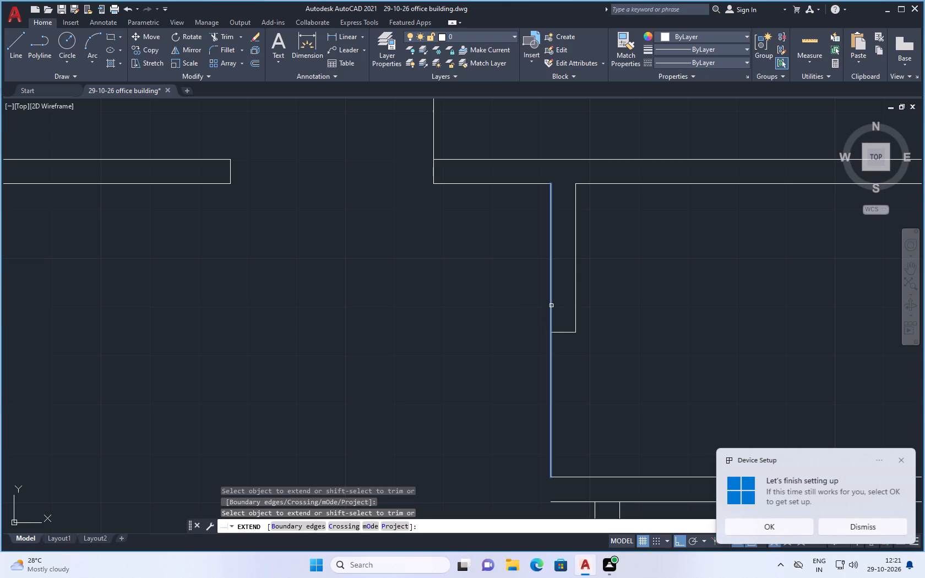
click(552, 304)
click(552, 440)
scroll(611, 402, down, 2)
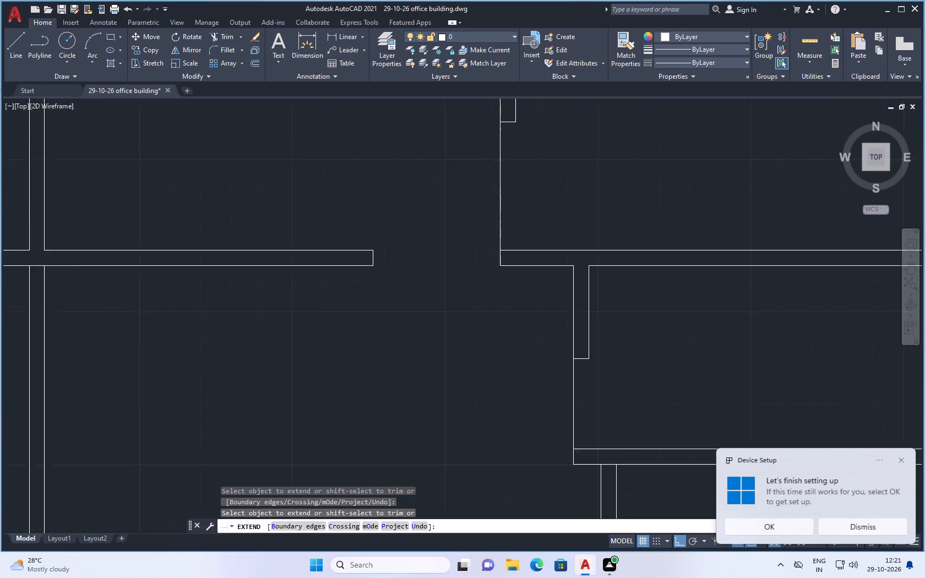
key(Escape)
Trim the dividing wall's two lines and the inner east wall line where the east rooms' dividing wall meets the exterior wall.
scroll(620, 362, down, 2)
scroll(654, 359, up, 1)
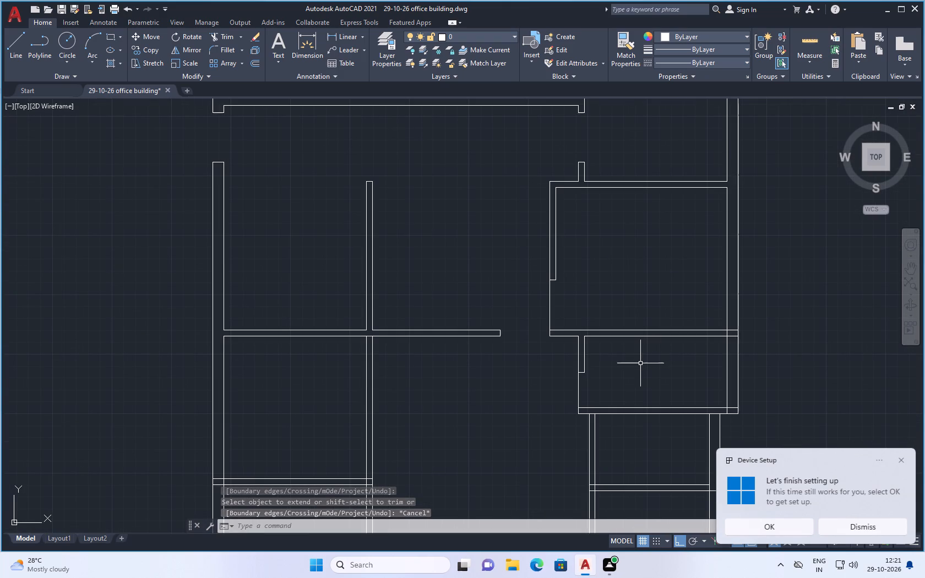
key(t)
key(r)
key(Return)
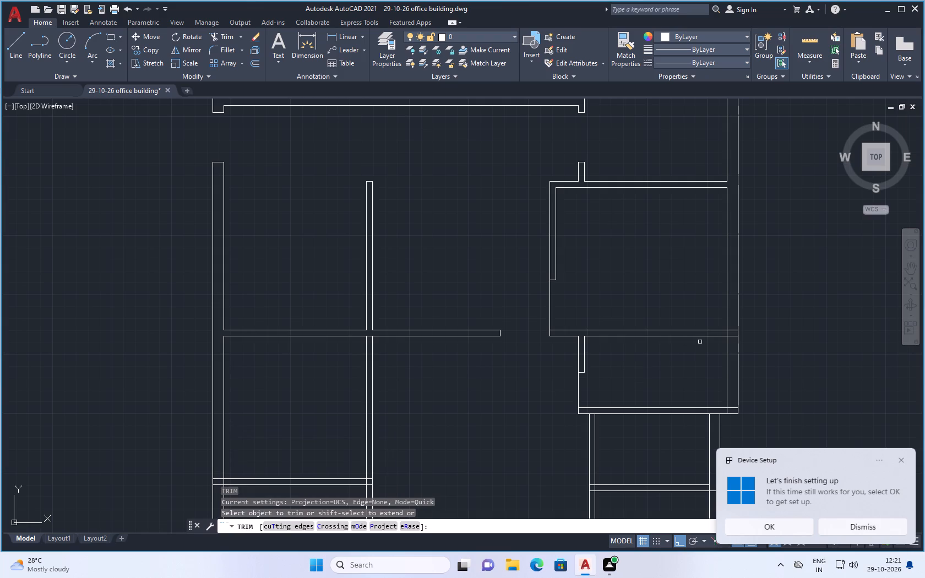
scroll(730, 346, up, 1)
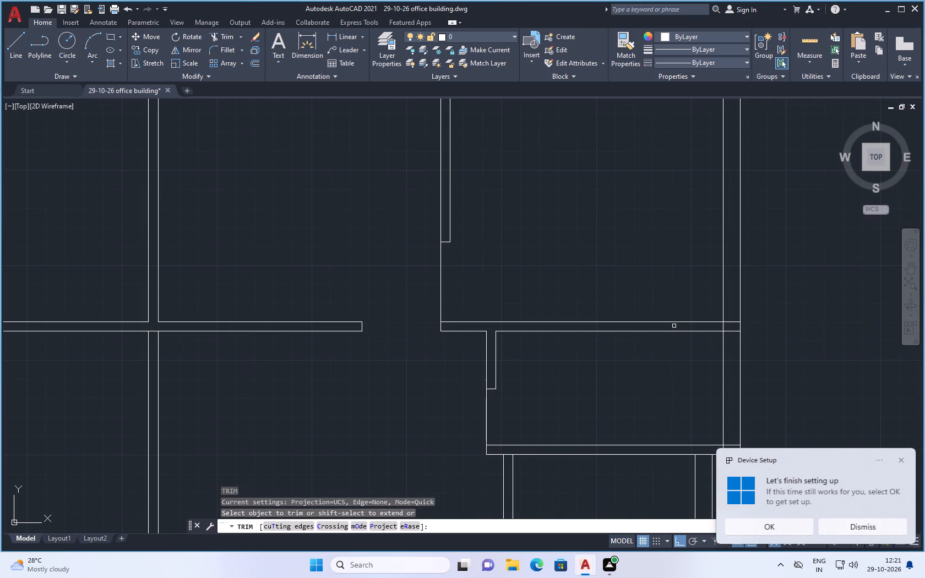
scroll(732, 7, up, 1)
scroll(761, 320, up, 2)
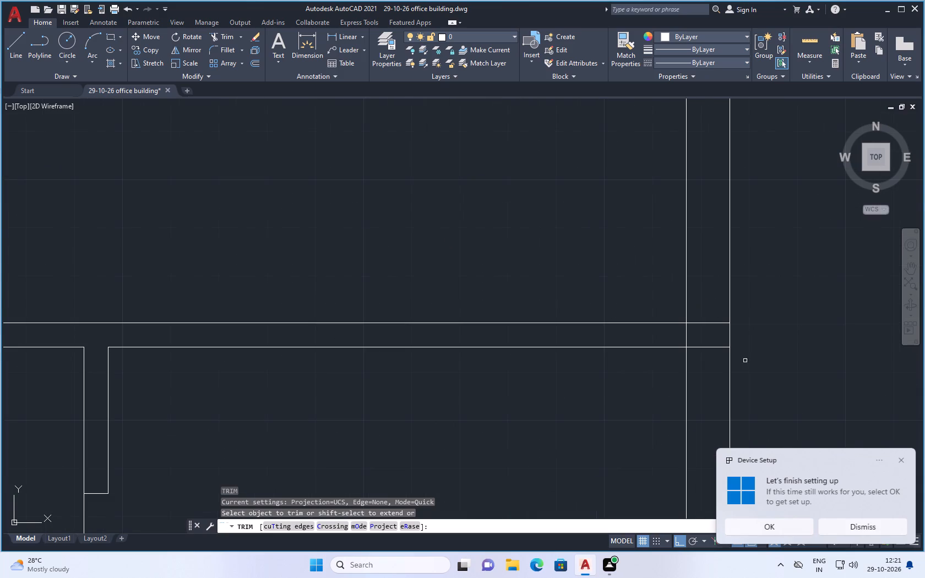
click(711, 323)
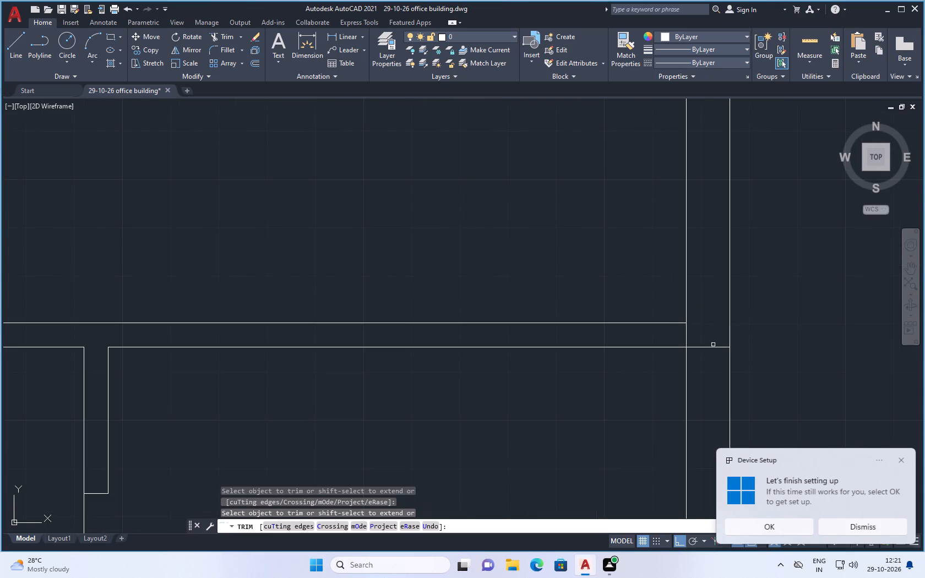
click(713, 347)
click(687, 337)
key(Escape)
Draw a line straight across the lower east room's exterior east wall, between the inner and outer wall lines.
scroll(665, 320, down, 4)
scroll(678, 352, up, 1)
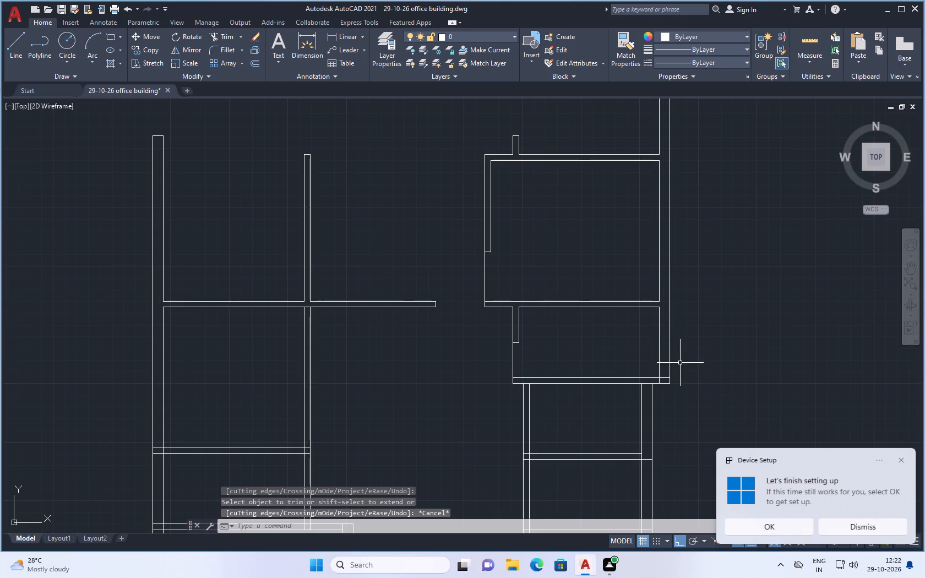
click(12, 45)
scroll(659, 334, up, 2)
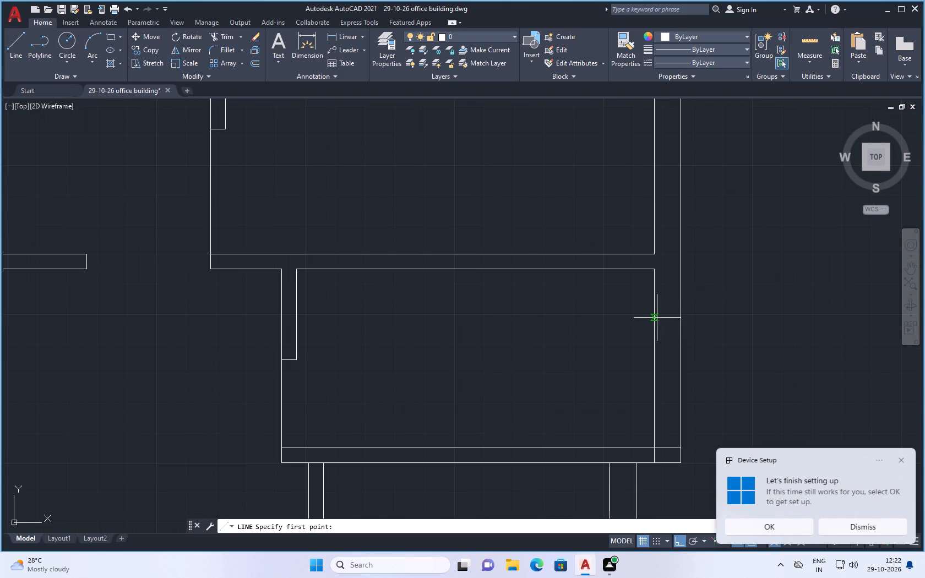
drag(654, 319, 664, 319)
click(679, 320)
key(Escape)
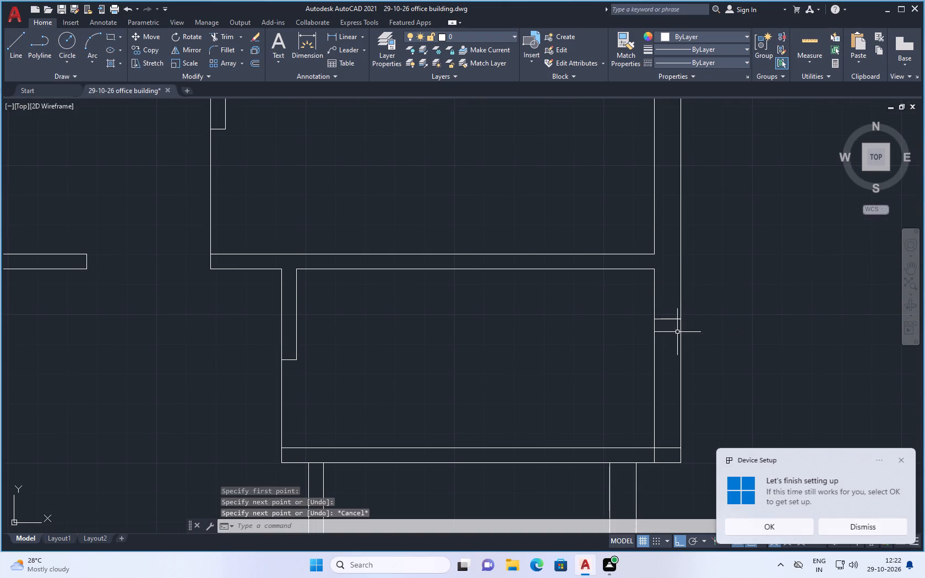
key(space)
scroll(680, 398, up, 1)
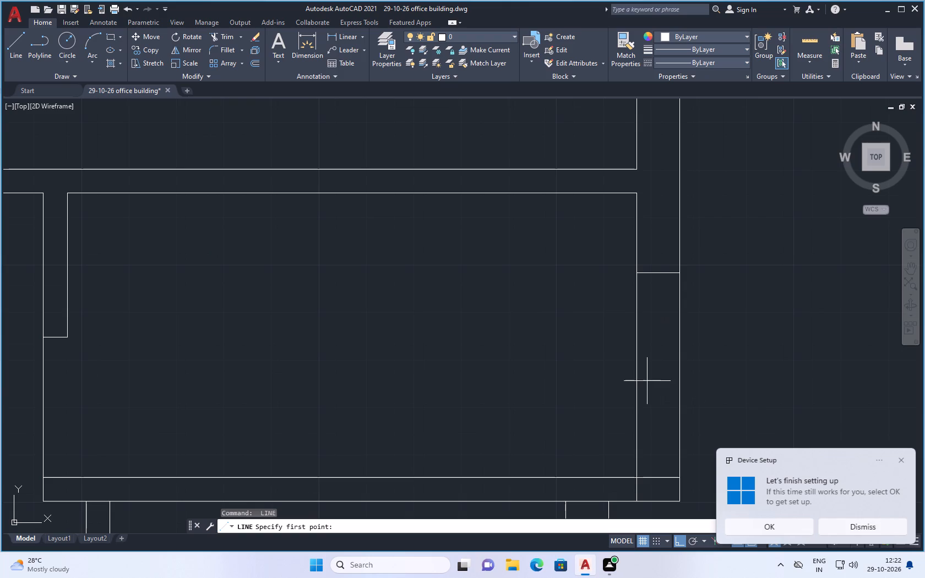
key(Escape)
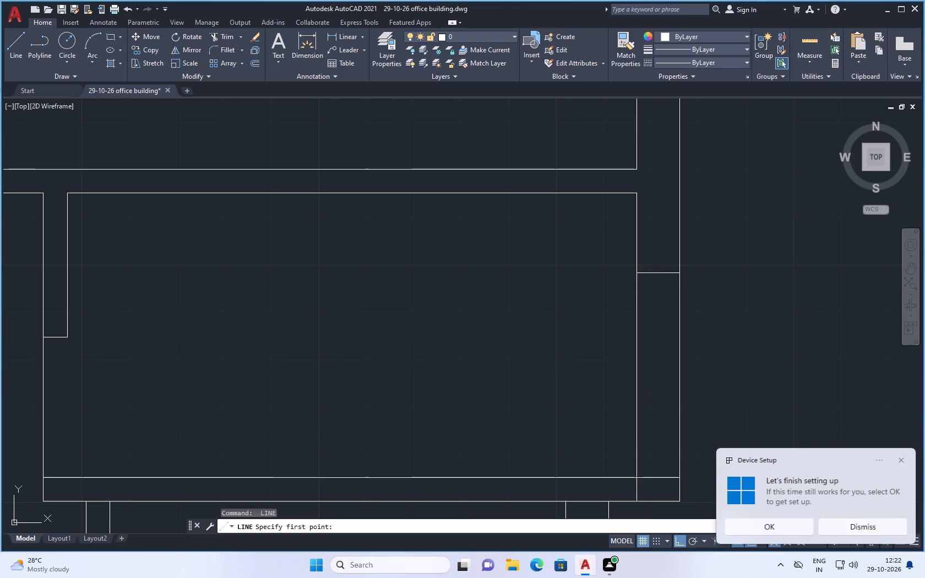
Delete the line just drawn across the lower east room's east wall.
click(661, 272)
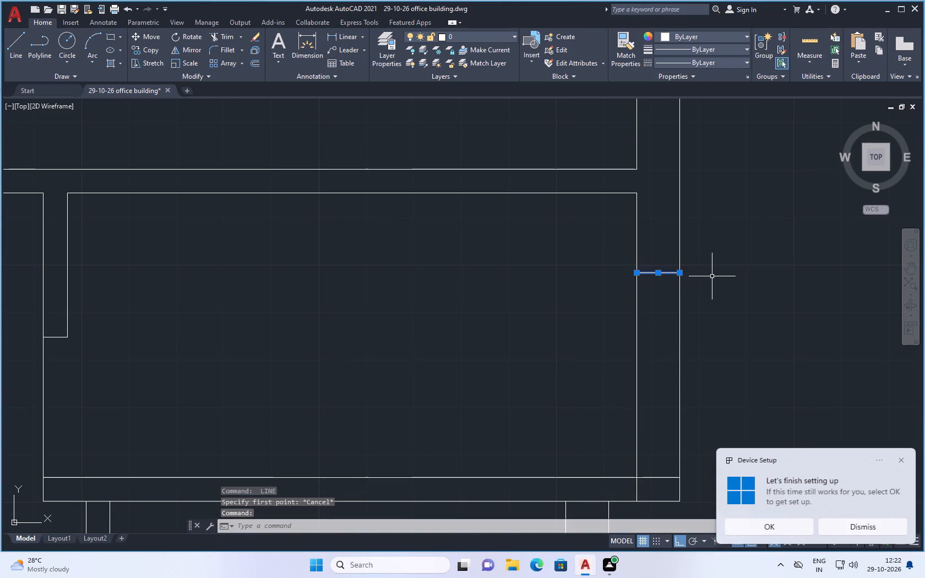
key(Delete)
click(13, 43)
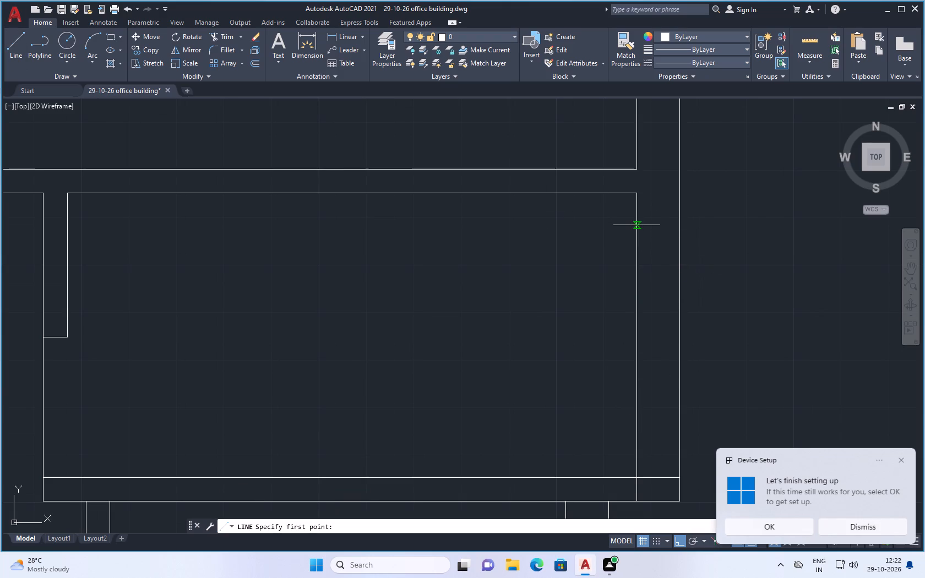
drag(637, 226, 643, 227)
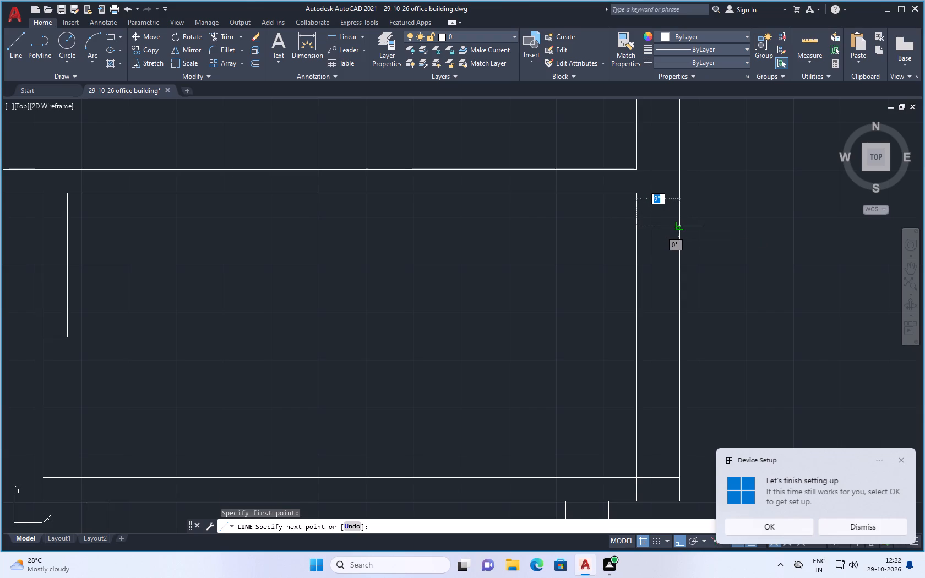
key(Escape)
Draw a line straight across the exterior east wall, a short distance below the lower east room's northeast inner corner.
key(space)
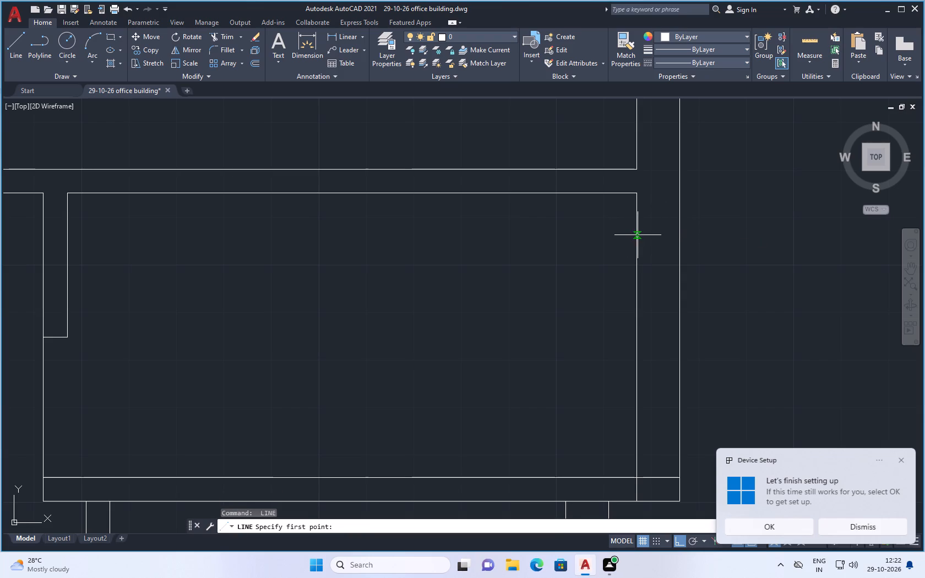
click(637, 235)
click(678, 234)
key(Escape)
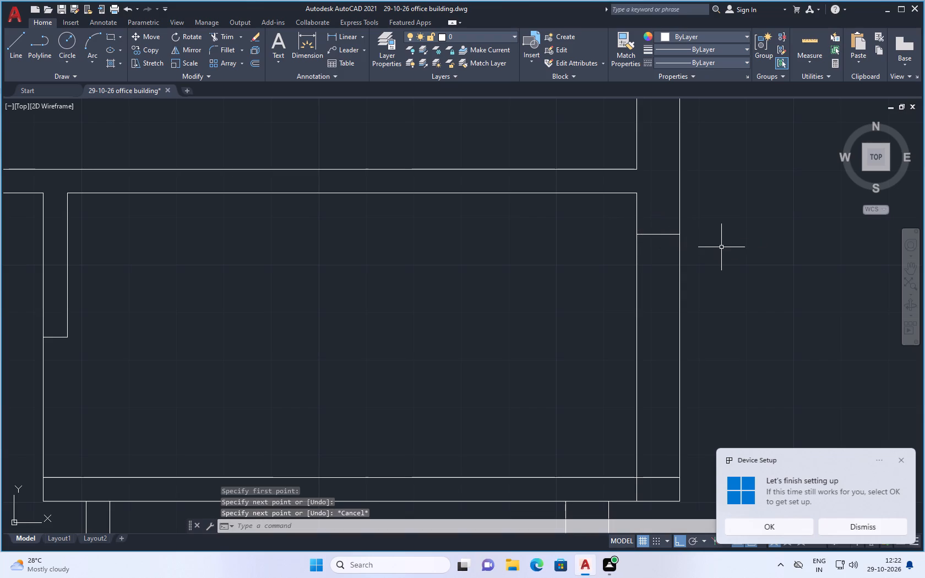
Offset the new line across the east wall 3" to the south.
text(off)
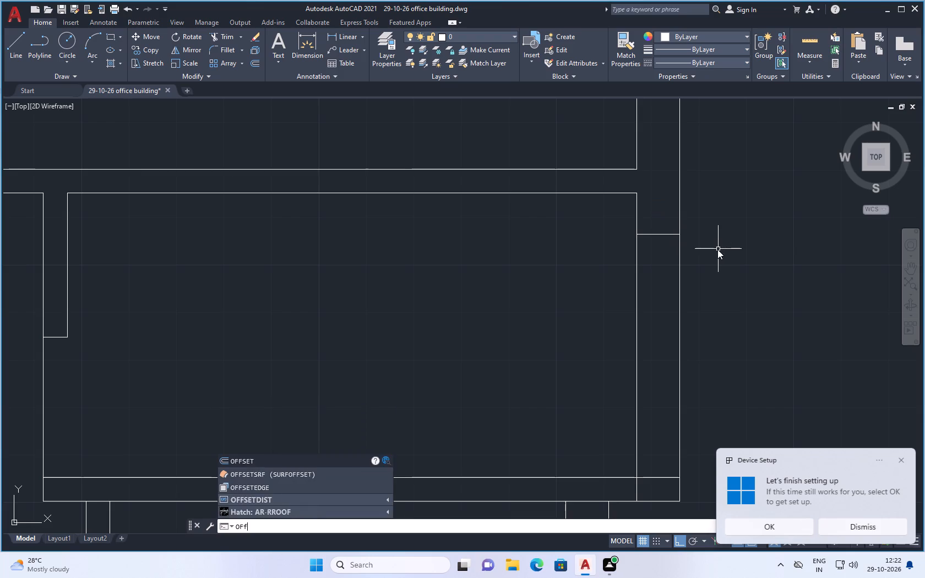
key(Return)
text(3")
key(Return)
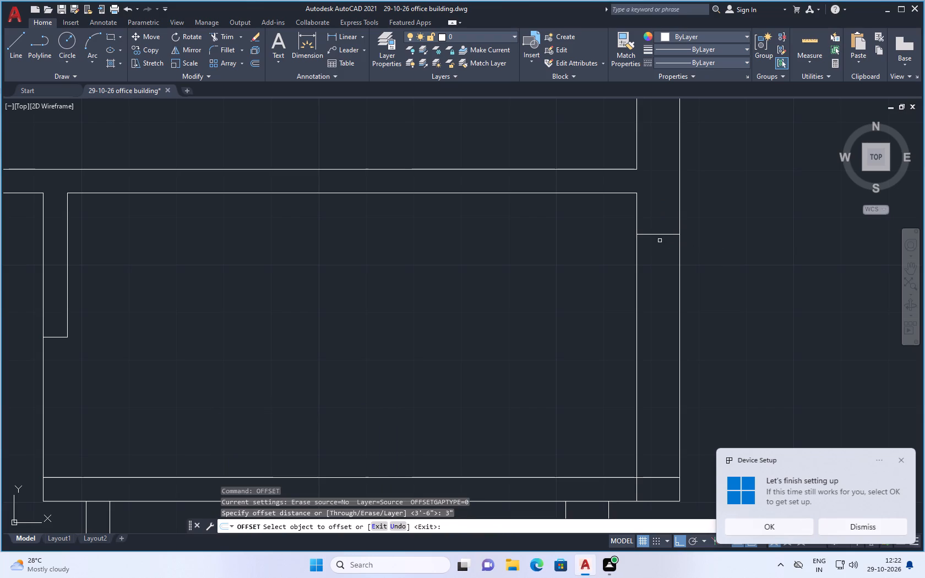
drag(663, 235, 659, 247)
click(657, 258)
key(Escape)
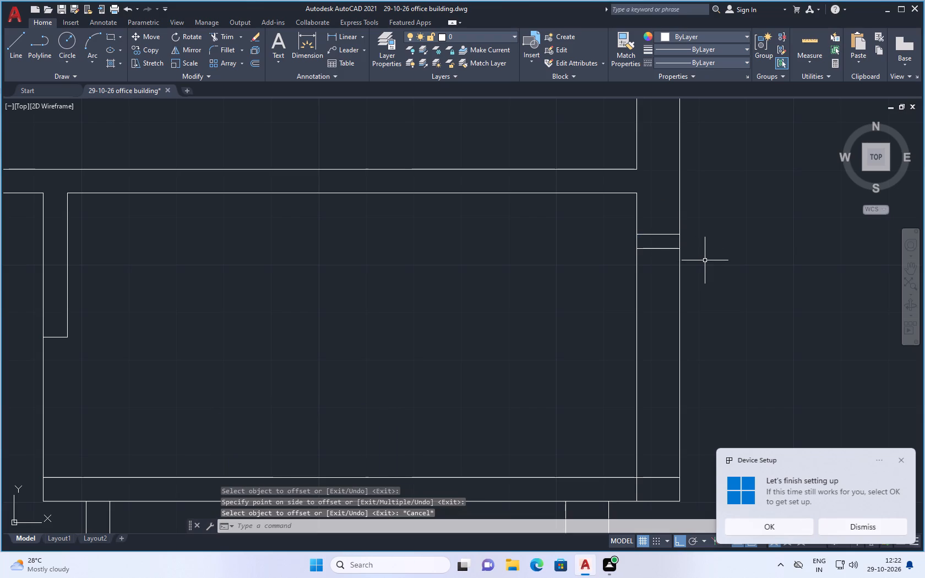
Draw a 3' line south from the midpoint of the offset line, continuing with a line across the full wall thickness.
key(space)
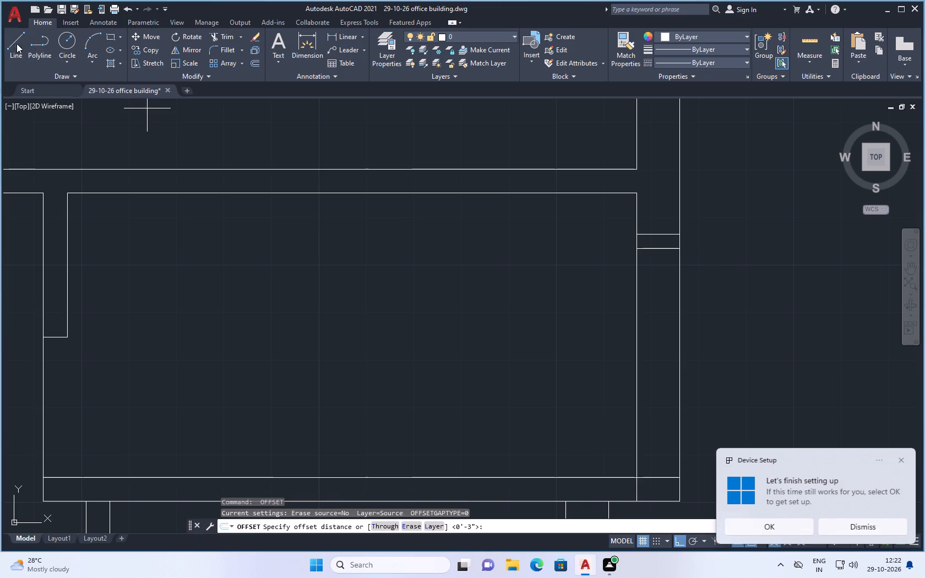
click(14, 43)
click(659, 249)
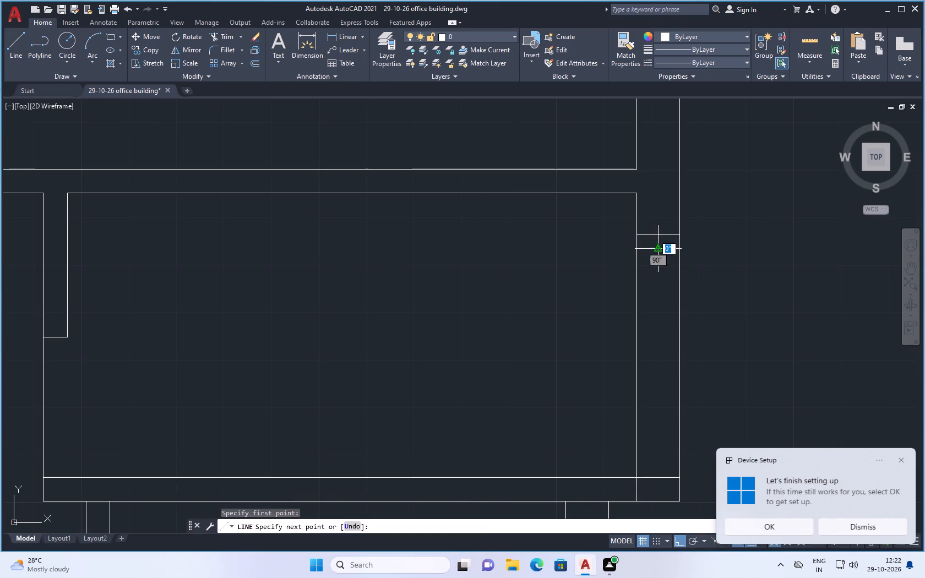
key(3)
key(apostrophe)
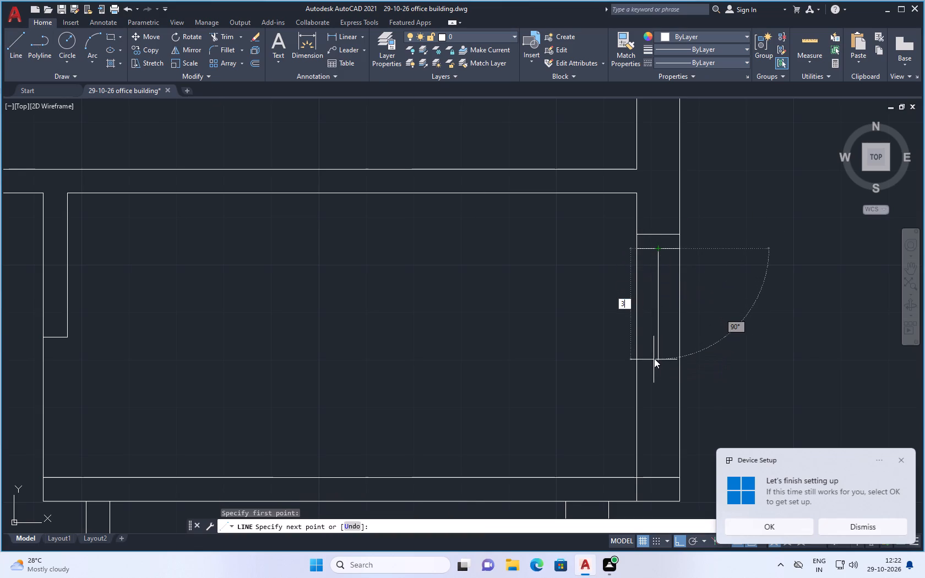
key(Return)
scroll(666, 416, up, 2)
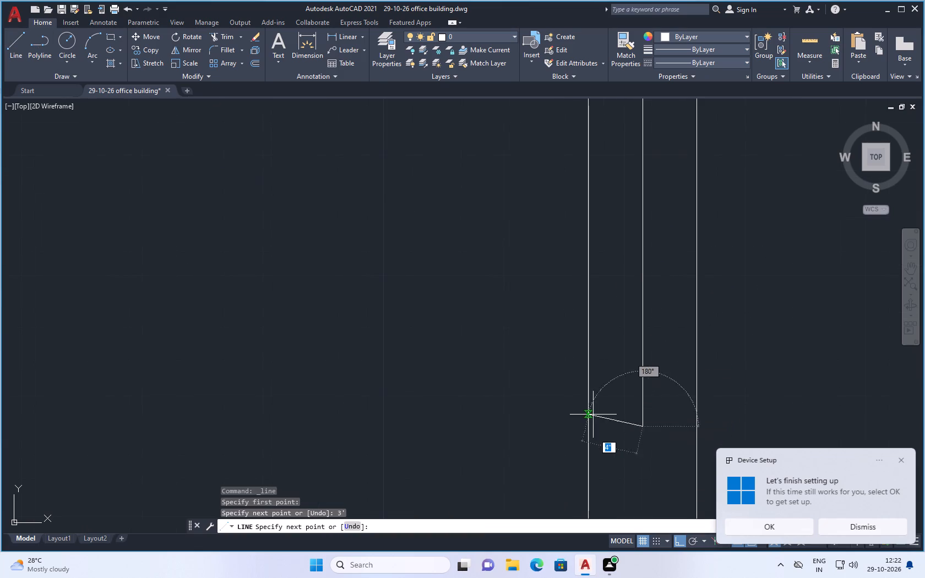
scroll(605, 421, down, 3)
scroll(610, 432, up, 3)
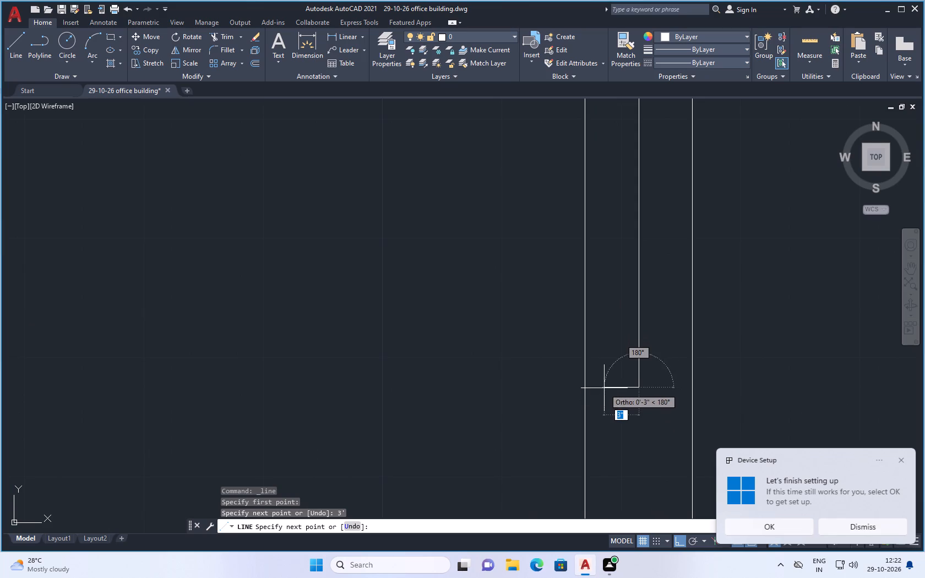
drag(582, 385, 588, 385)
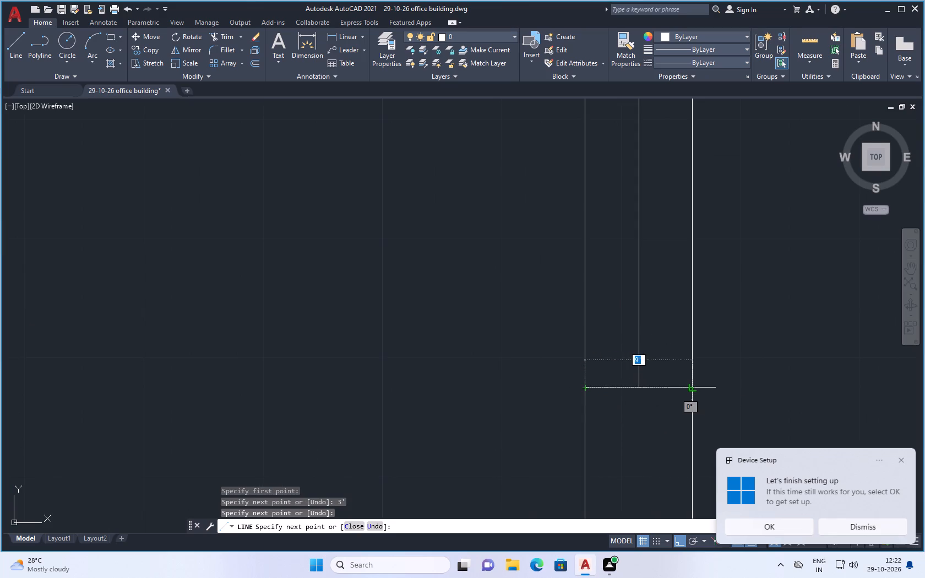
click(693, 388)
key(Escape)
scroll(620, 387, down, 2)
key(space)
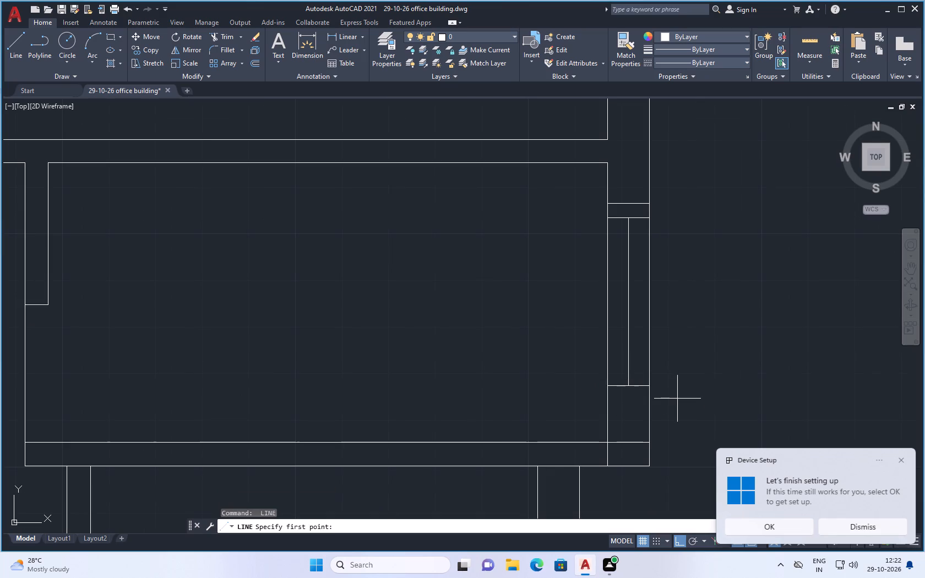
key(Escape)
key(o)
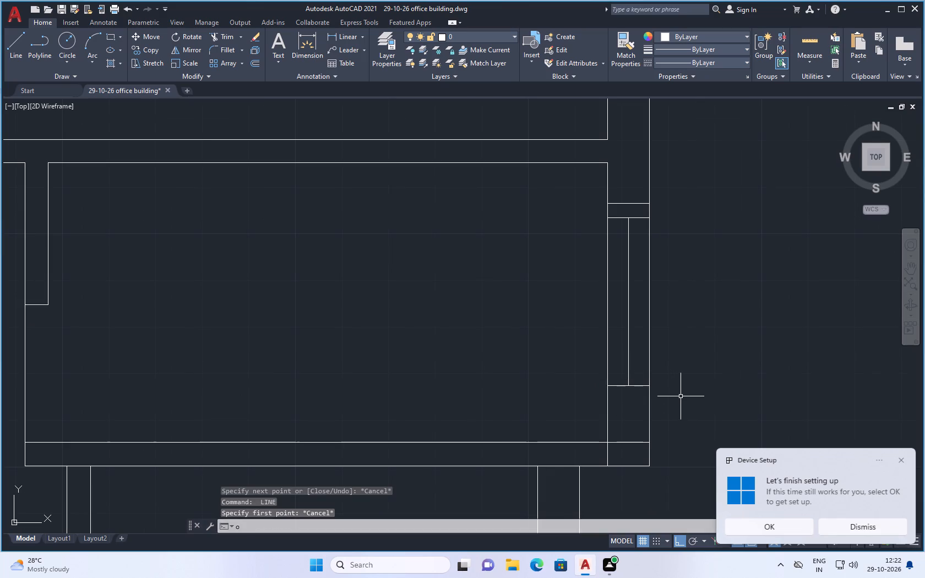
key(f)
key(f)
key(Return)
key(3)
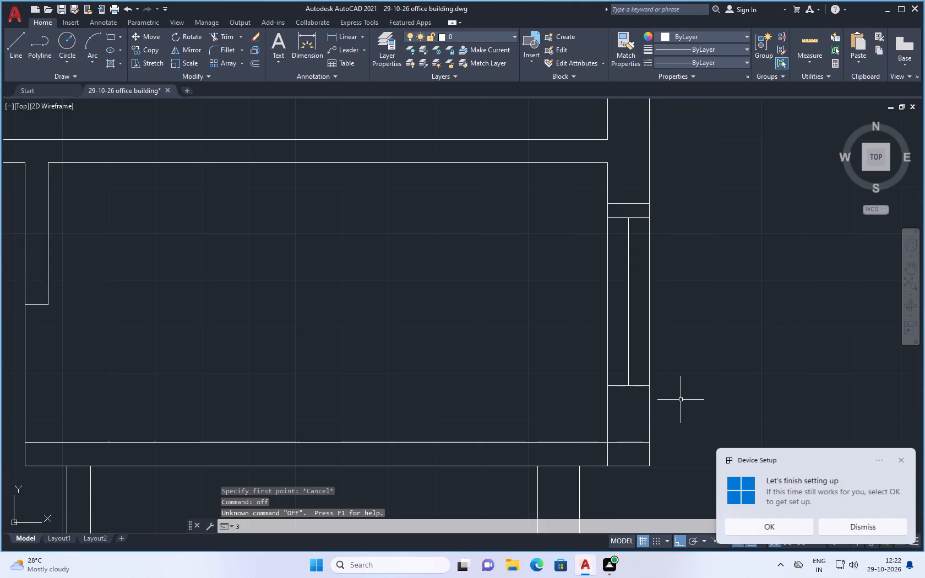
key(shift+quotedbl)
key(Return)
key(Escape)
Offset the line across the wall at the 3' centre line's lower end 3" to the south.
key(o)
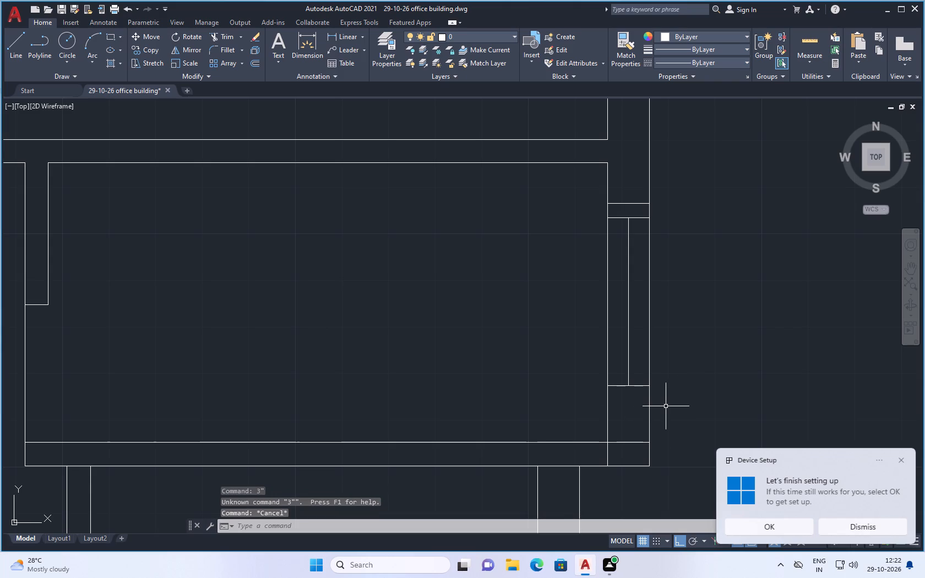
key(f)
key(f)
key(Return)
key(3)
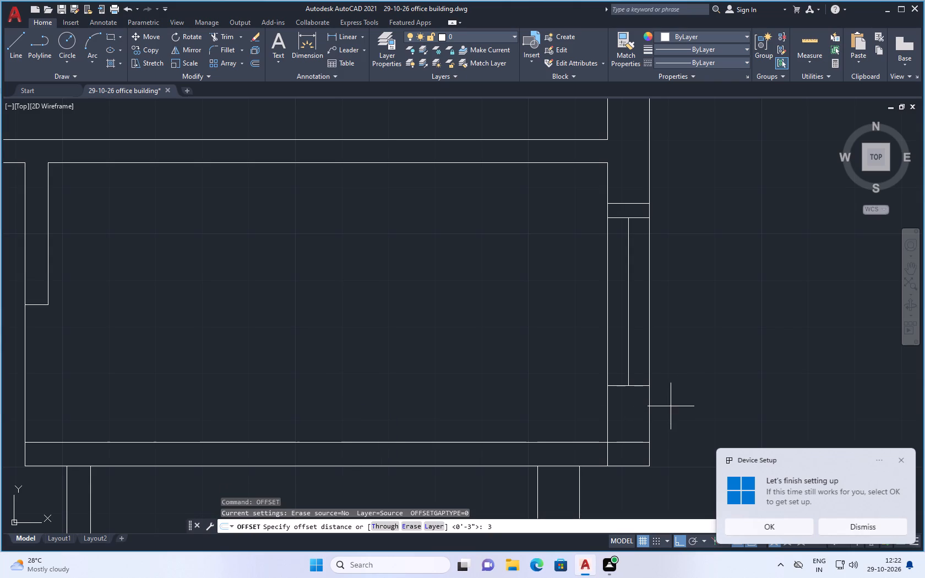
key(shift+quotedbl)
key(Return)
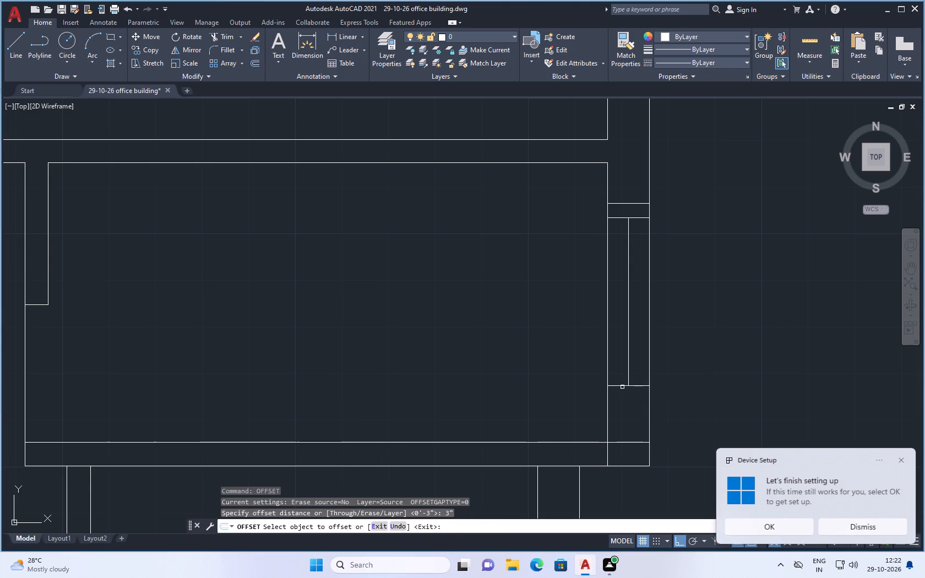
click(622, 387)
click(624, 402)
key(Escape)
Offset the vertical centre line in the east wall opening 0.5" to the east and to the west.
key(o)
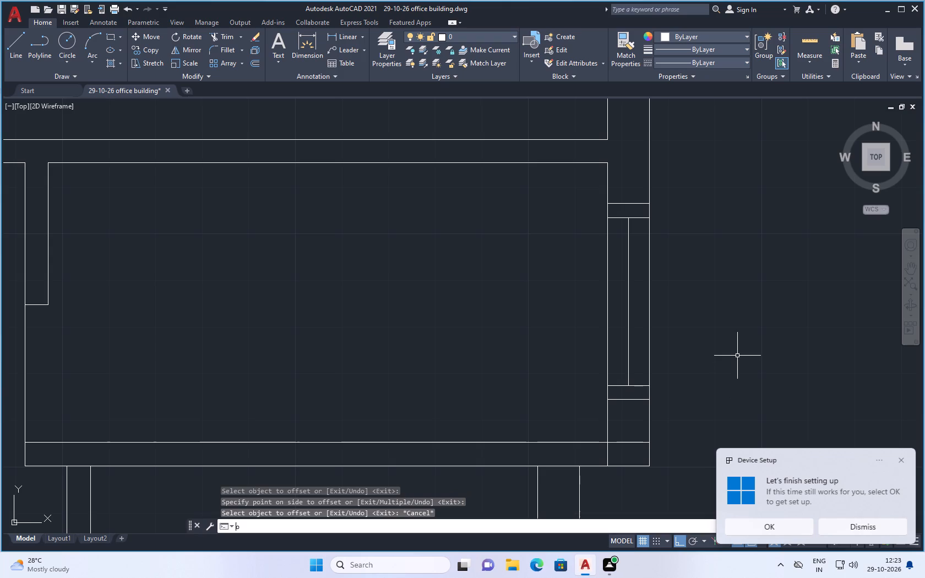
key(f)
key(f)
key(Return)
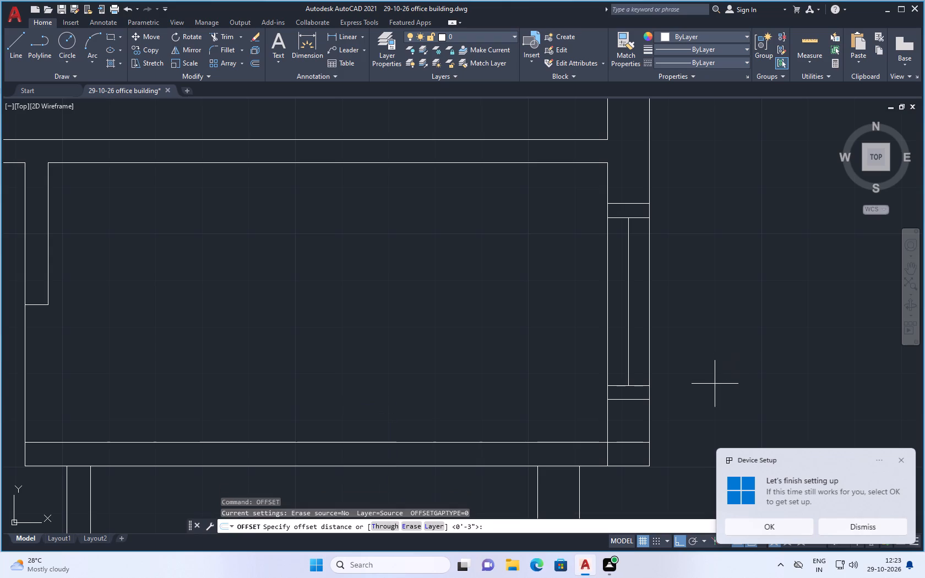
key(0)
key(period)
key(5)
key(shift+quotedbl)
key(Return)
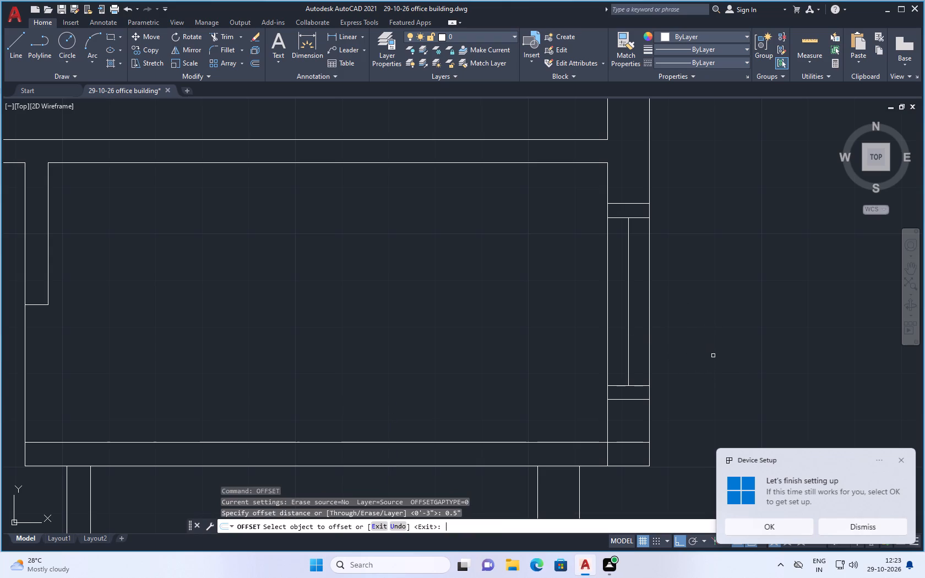
click(629, 314)
click(635, 313)
scroll(622, 321, up, 2)
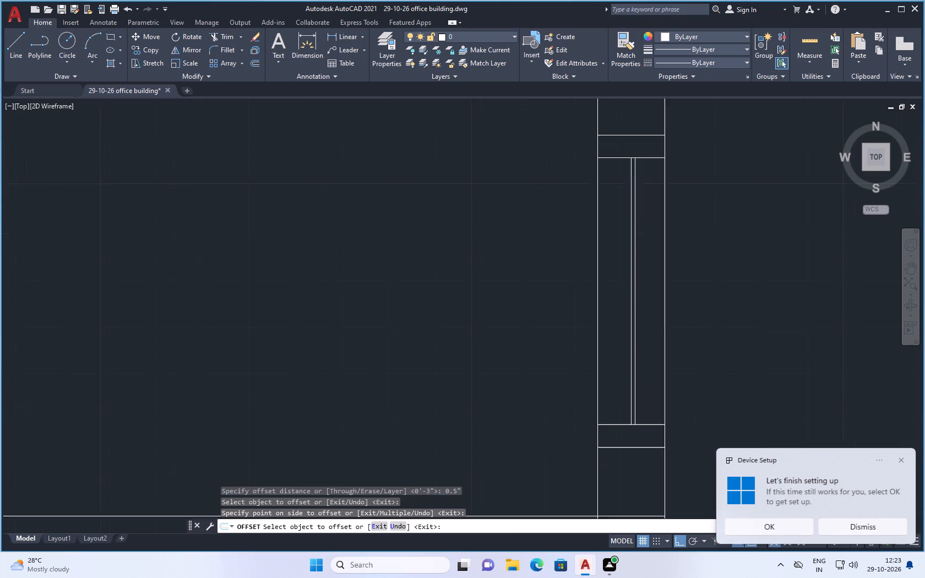
scroll(621, 321, up, 1)
drag(644, 312, 635, 313)
click(579, 329)
key(Escape)
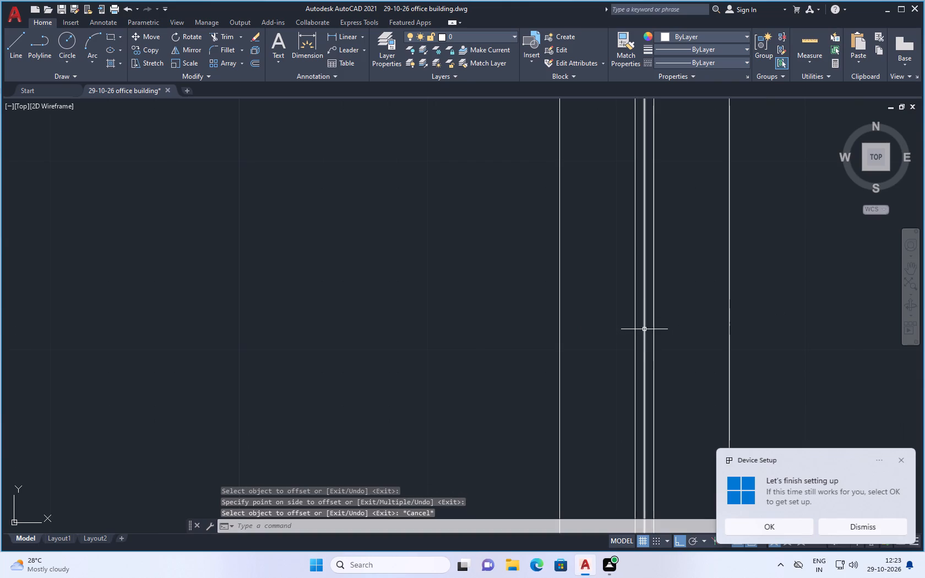
Delete the original centre line between the two offset pane lines.
click(644, 329)
key(Delete)
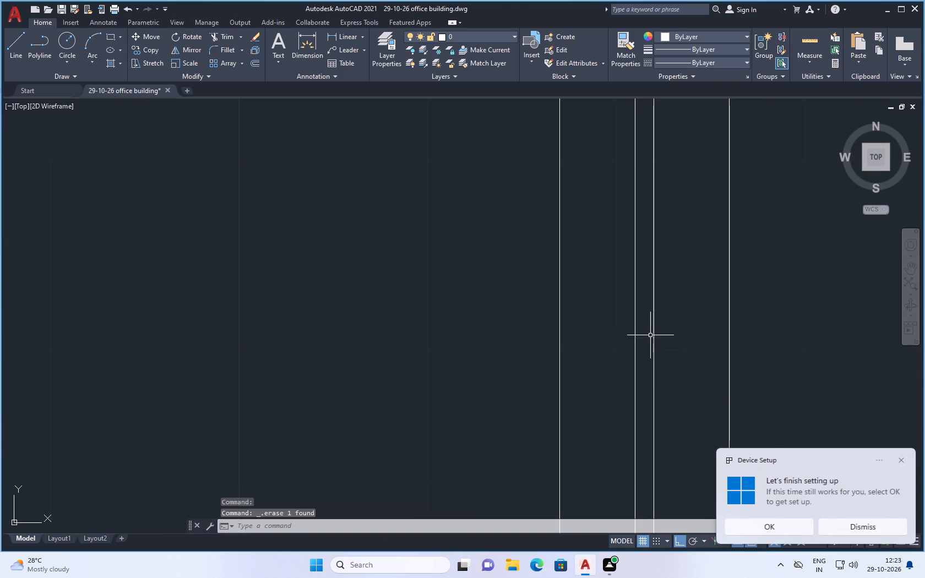
Trim the short segments between the two window pane lines at the north and south frame lines.
scroll(643, 341, down, 3)
scroll(638, 236, up, 2)
key(t)
key(r)
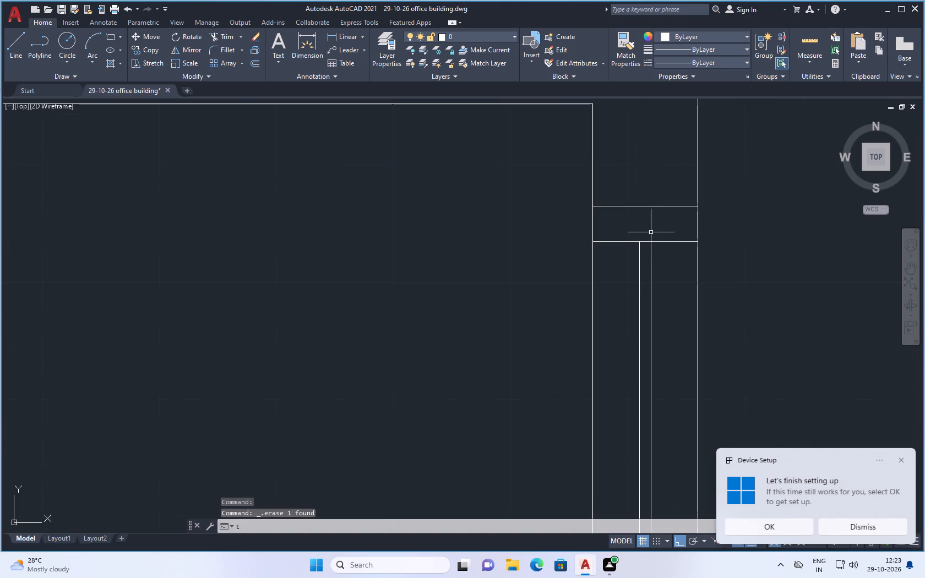
key(Return)
scroll(636, 248, up, 2)
click(653, 231)
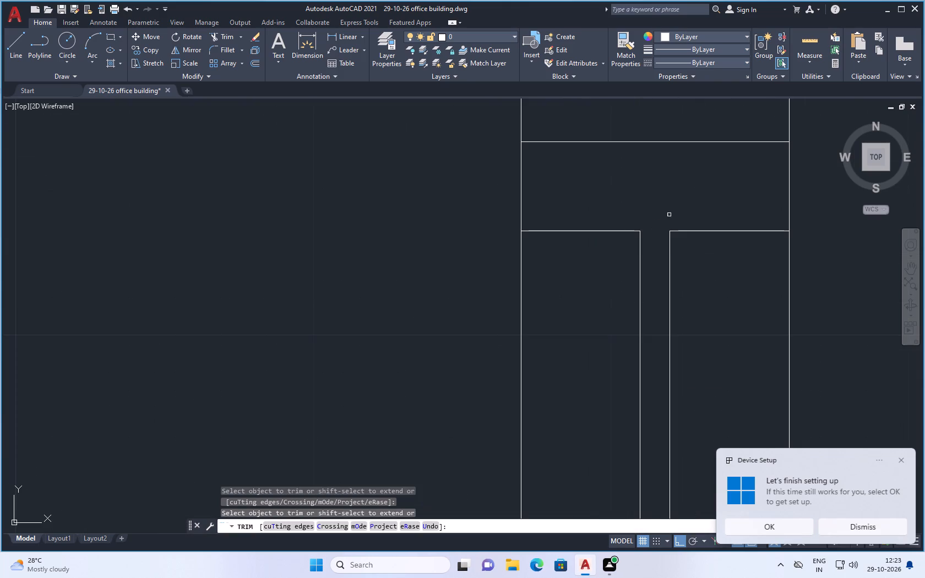
scroll(670, 184, down, 3)
scroll(673, 456, up, 2)
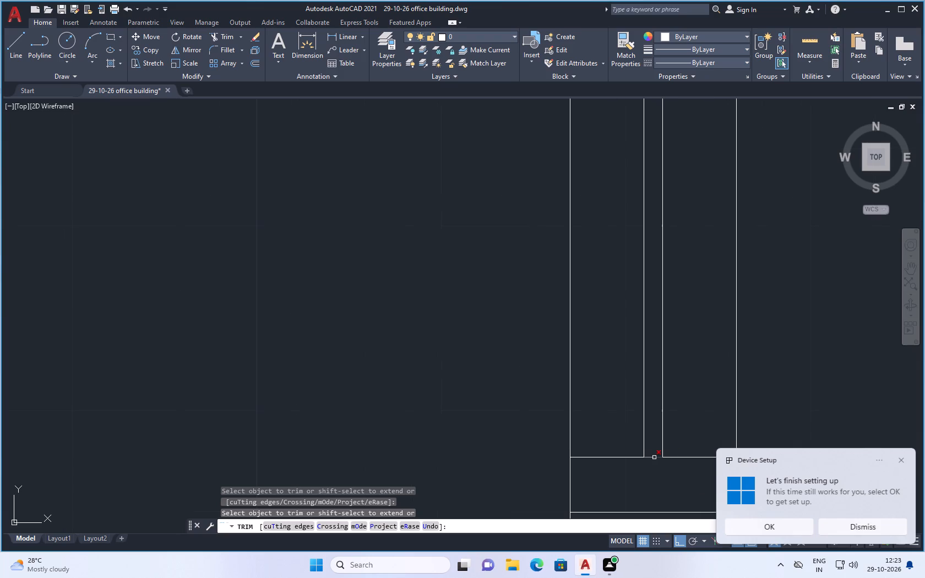
click(654, 457)
click(652, 458)
key(Escape)
Trim the overlapping inner wall lines at the windowed room's southeast corner to leave a clean corner.
scroll(672, 361, down, 3)
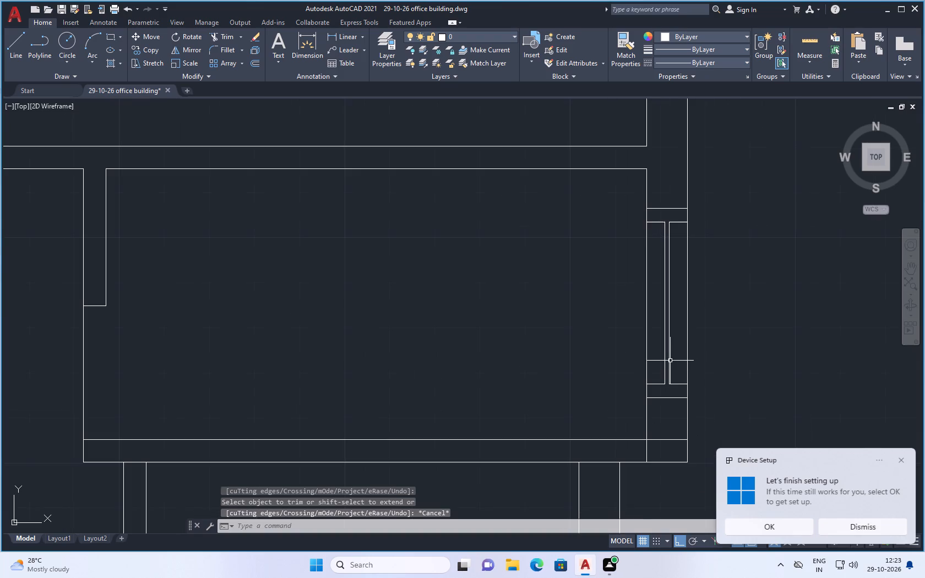
scroll(661, 302, down, 2)
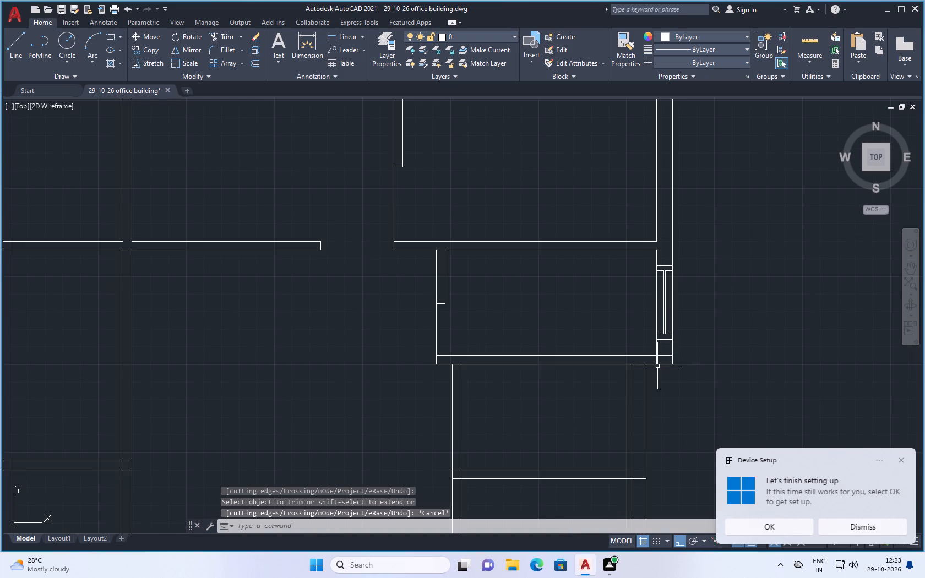
key(t)
key(r)
key(Return)
scroll(661, 365, up, 2)
click(665, 348)
click(664, 342)
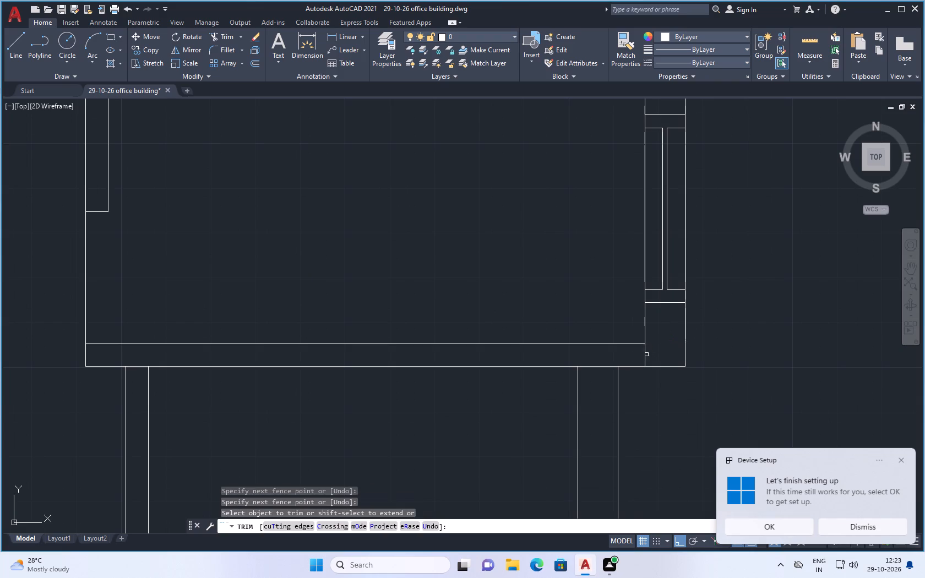
click(644, 355)
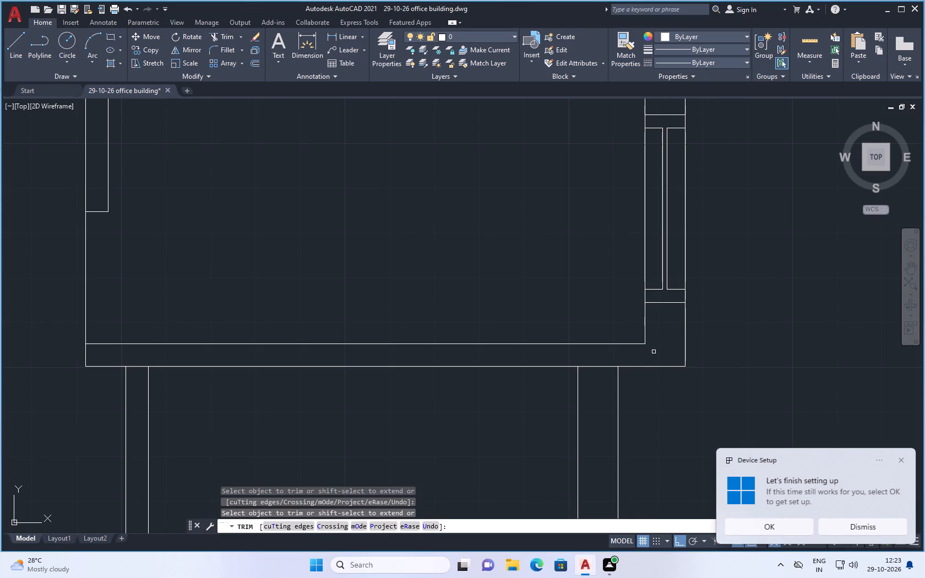
Trim the windowed room's south wall line where the two vertical walls from the room below meet it.
click(602, 368)
click(602, 363)
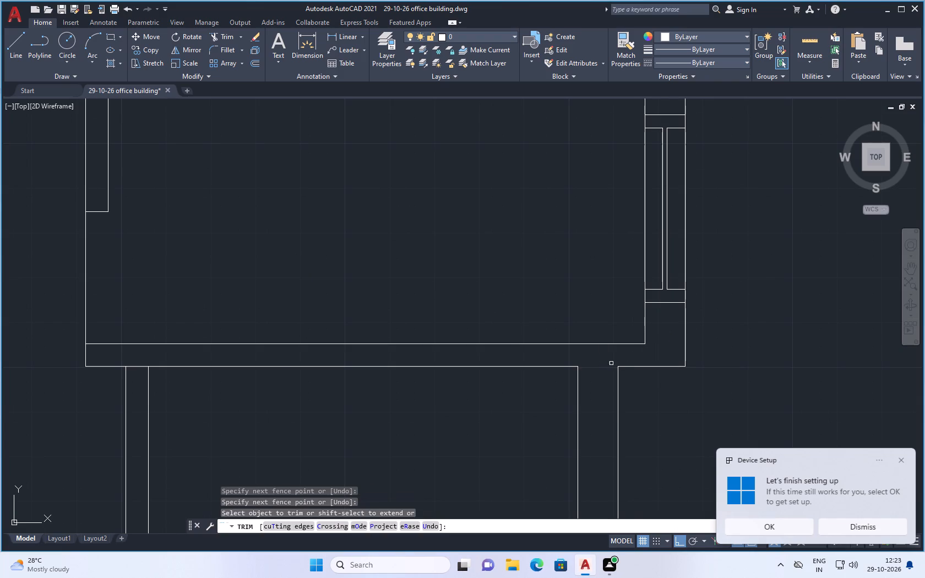
scroll(613, 363, down, 1)
scroll(315, 375, up, 2)
click(311, 354)
Trim away the remaining wall line across the opening in the windowed room's west wall.
scroll(393, 368, down, 2)
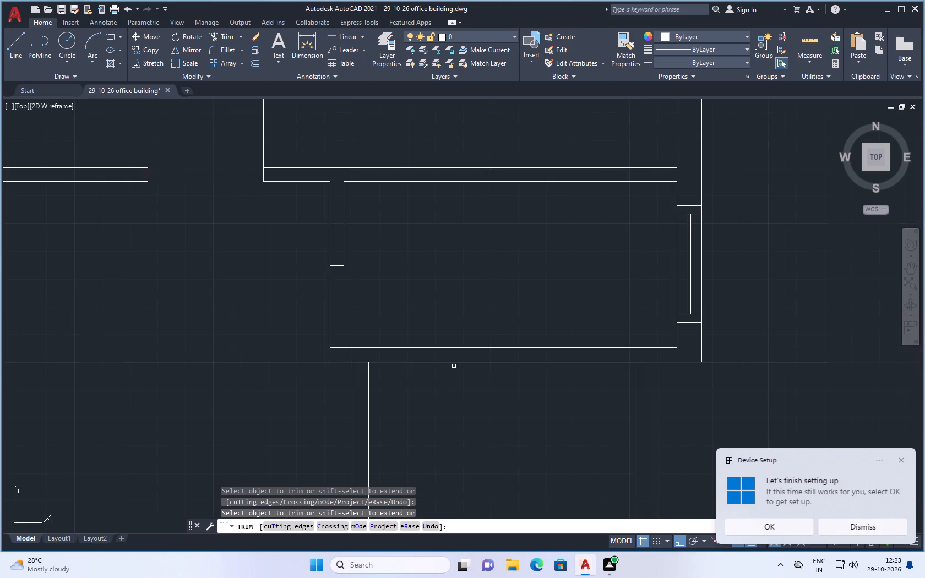
scroll(454, 366, down, 1)
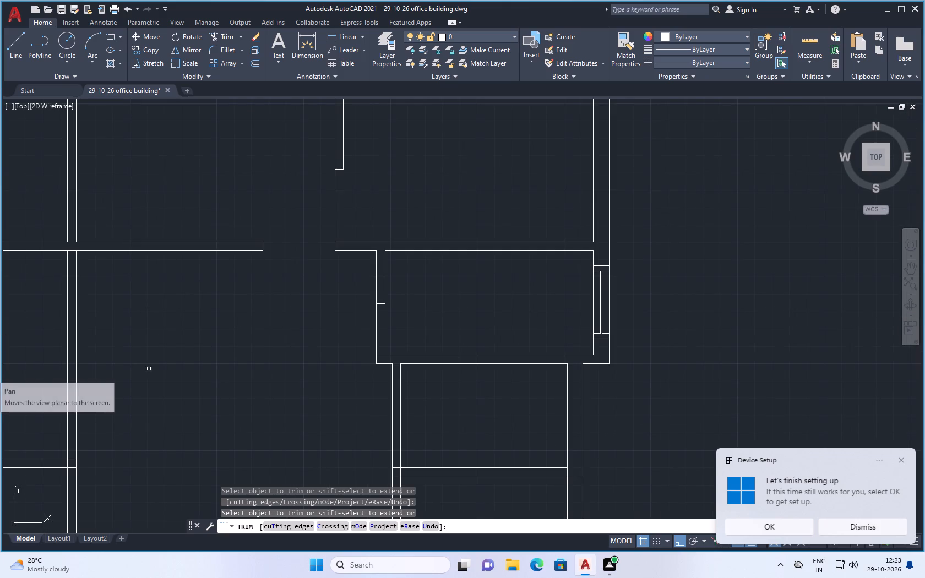
click(376, 330)
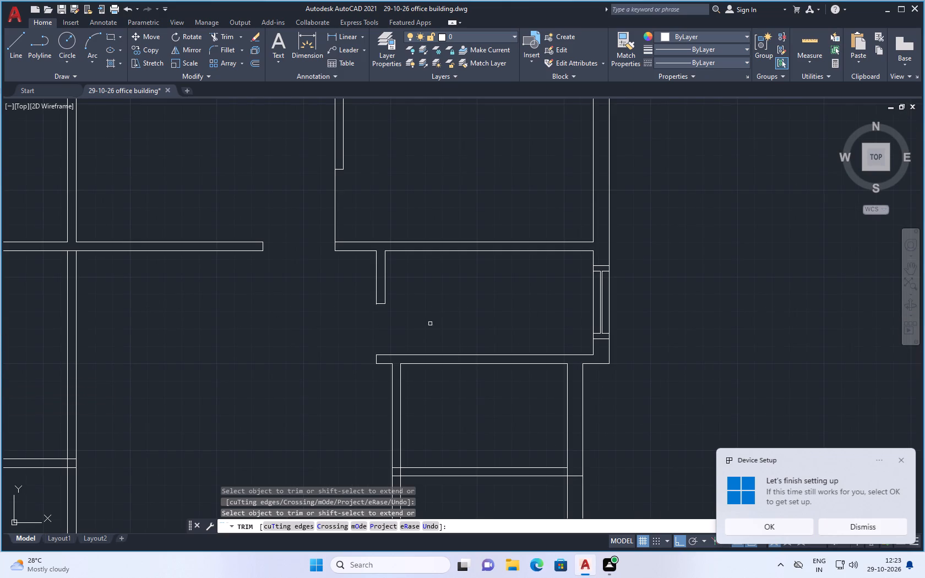
scroll(477, 310, down, 4)
scroll(489, 336, up, 2)
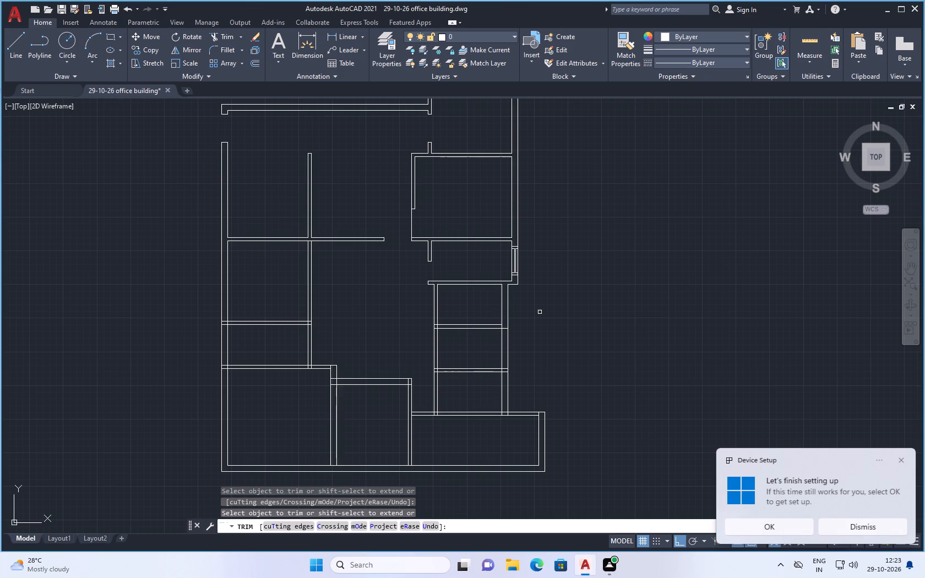
key(Escape)
Draw a 9" horizontal line across the east wall of the room below, near its north end.
click(15, 43)
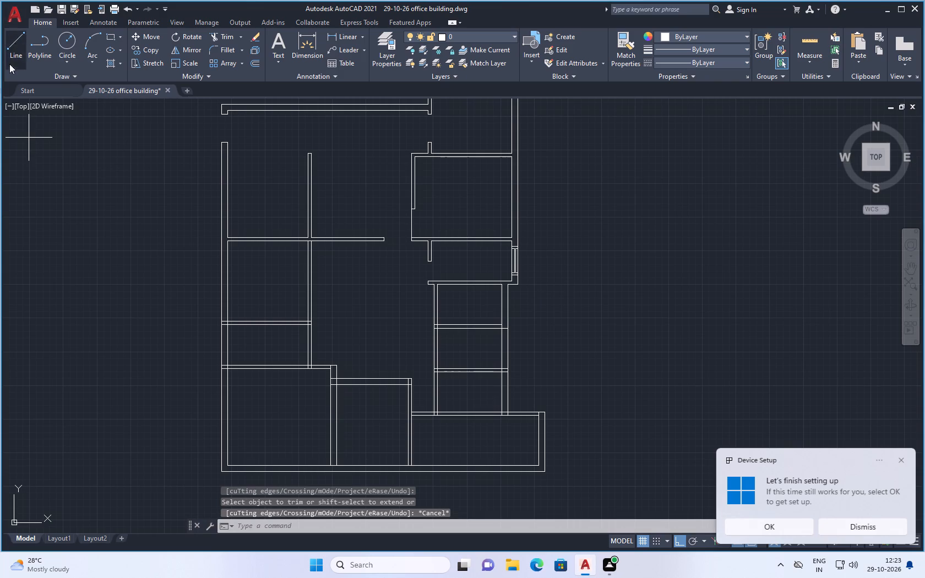
scroll(519, 243, up, 1)
scroll(494, 325, up, 1)
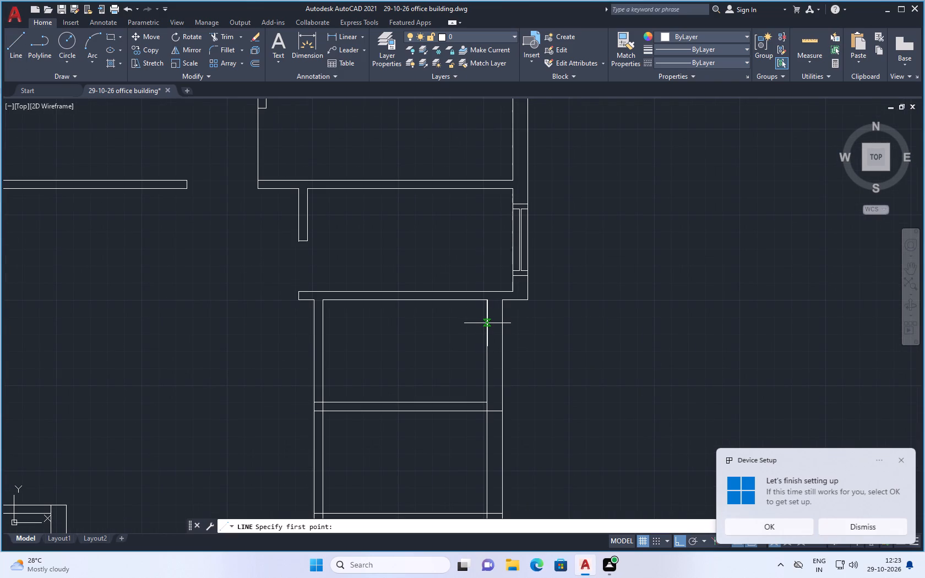
click(487, 324)
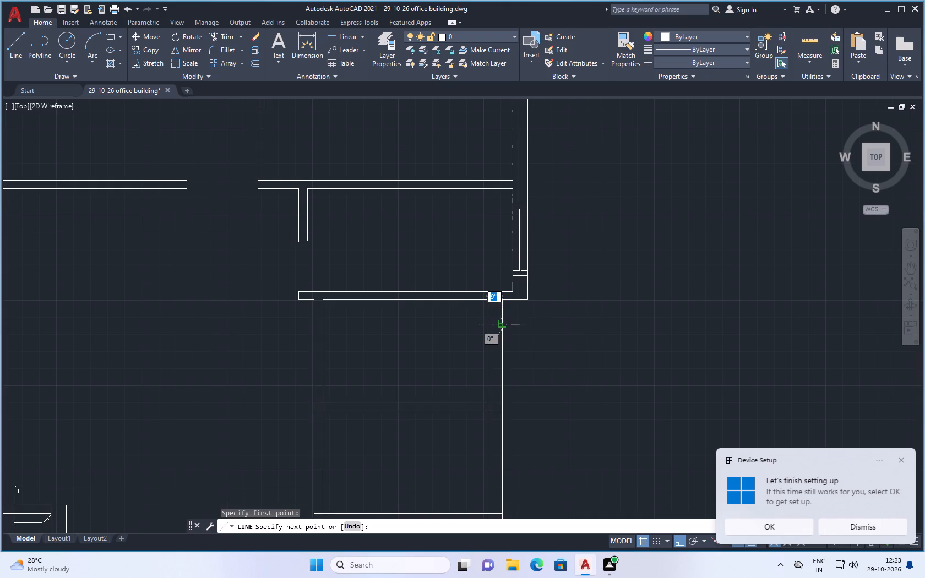
click(501, 325)
key(Escape)
Offset the new line across the east wall 5" to the south.
key(o)
key(f)
key(f)
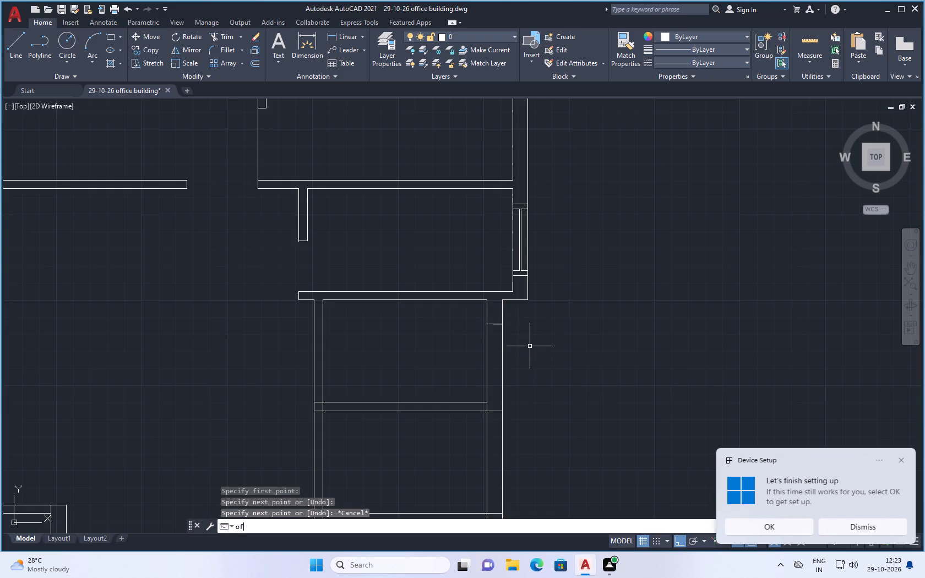
key(Return)
key(5)
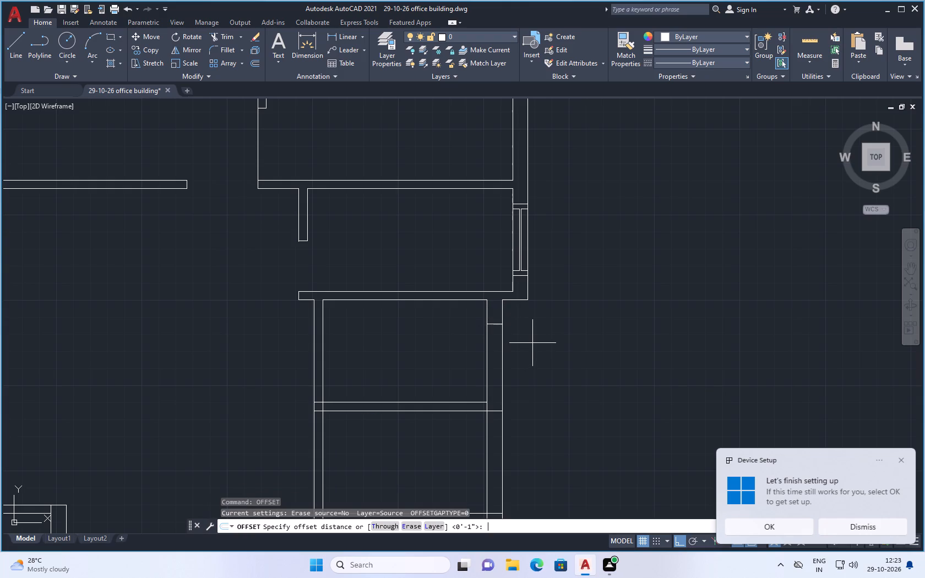
key(shift+quotedbl)
key(Return)
scroll(480, 339, up, 2)
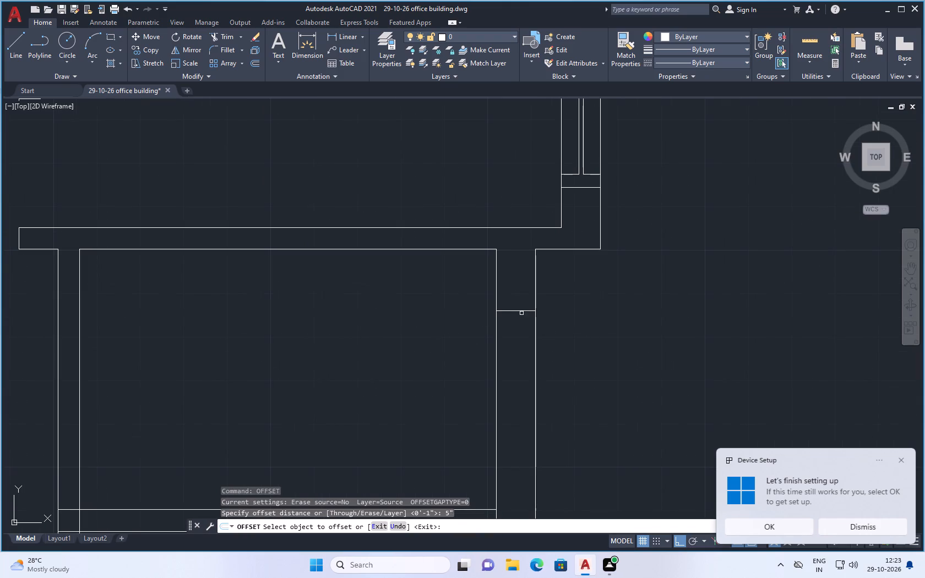
click(521, 312)
click(520, 328)
key(Escape)
scroll(535, 314, down, 2)
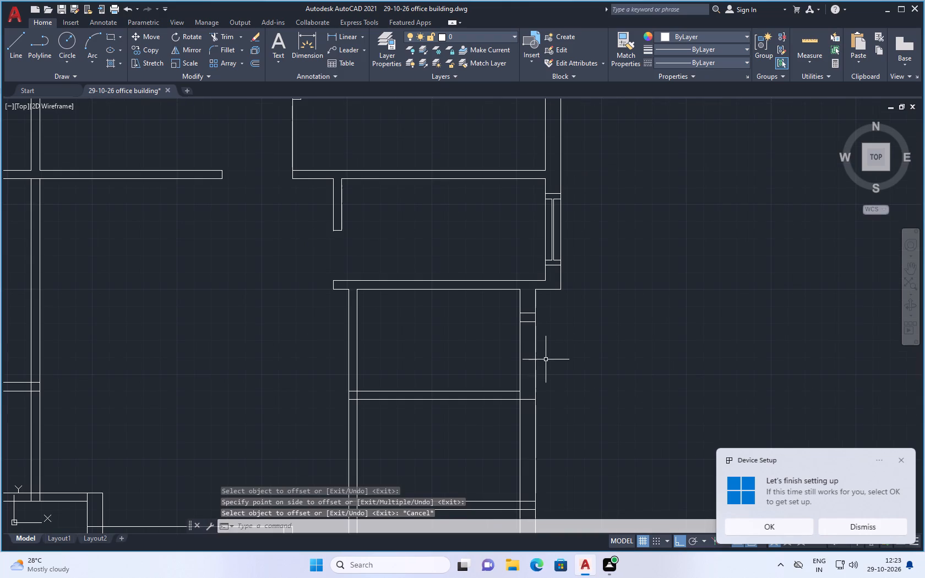
Draw a vertical line south from the midpoint of the 5" offset line, inside the east wall.
click(13, 47)
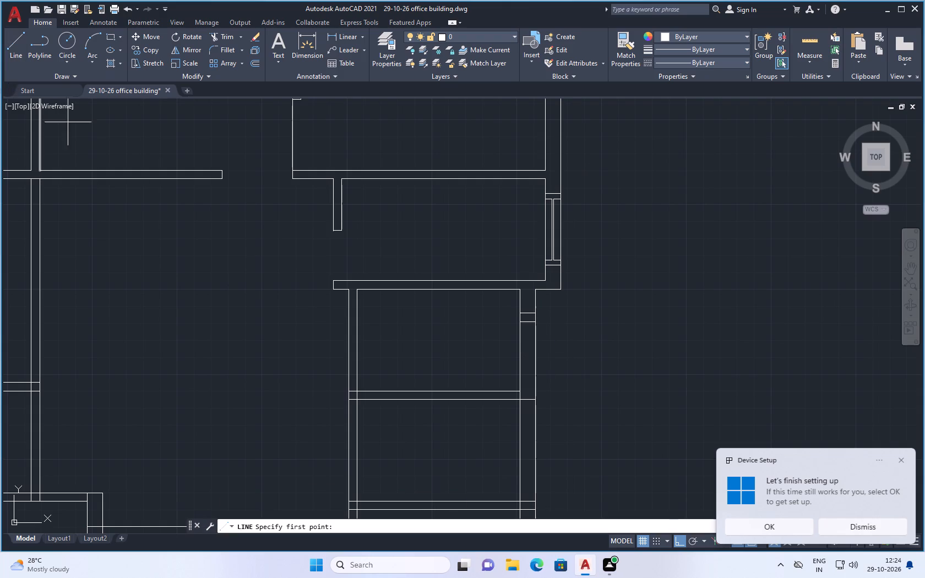
scroll(502, 366, up, 1)
drag(541, 299, 541, 306)
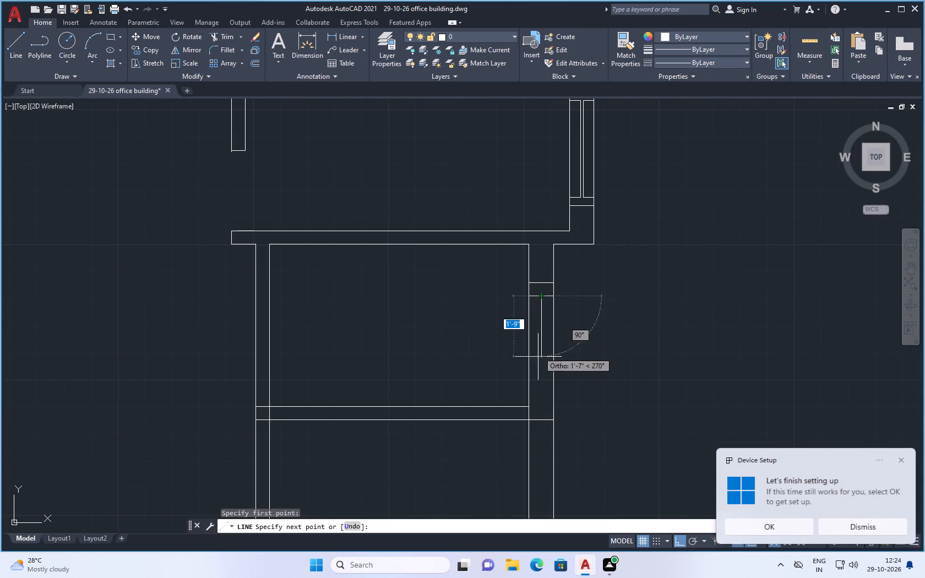
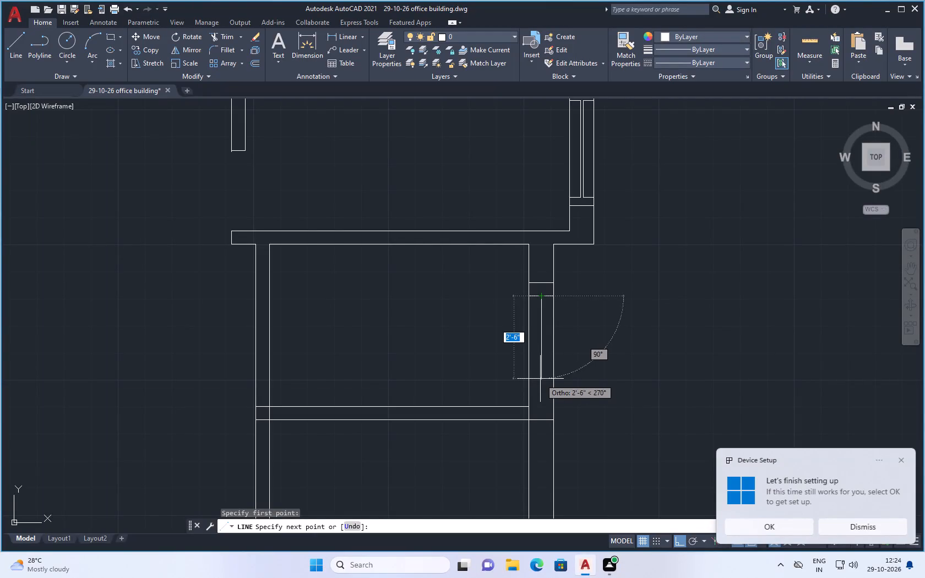
End the window's centre line about 2'-6" south and draw a line across the full wall width at its end.
click(540, 379)
scroll(522, 385, up, 2)
click(537, 374)
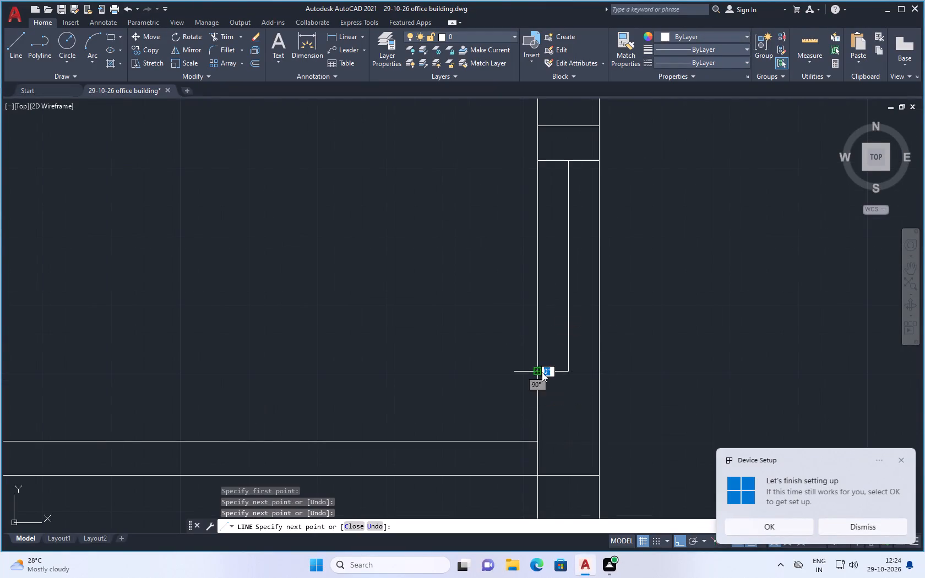
click(599, 368)
key(Escape)
Offset the cross line at the window's south end 3" to the south.
scroll(556, 343, down, 1)
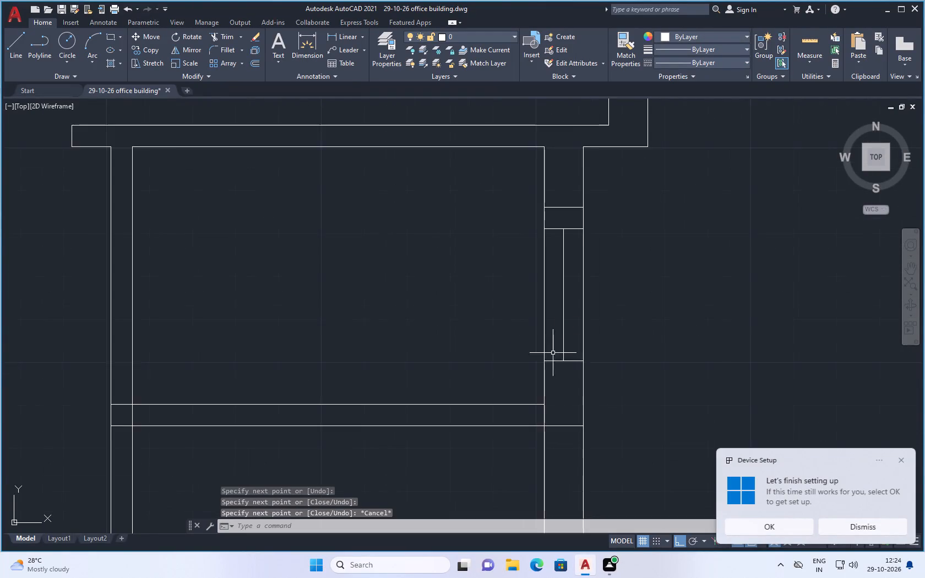
scroll(556, 366, up, 1)
scroll(559, 351, down, 2)
scroll(589, 287, down, 2)
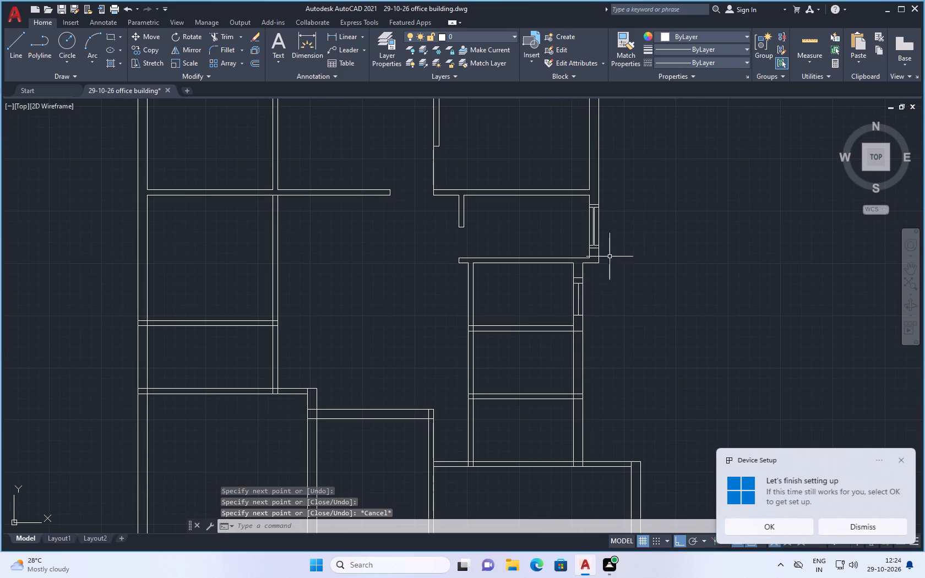
scroll(606, 269, up, 1)
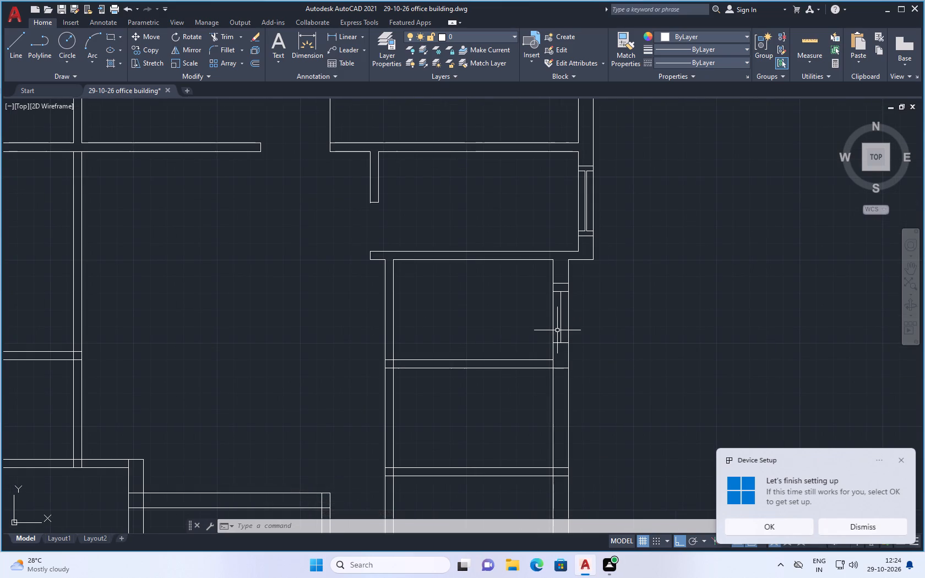
scroll(567, 355, up, 1)
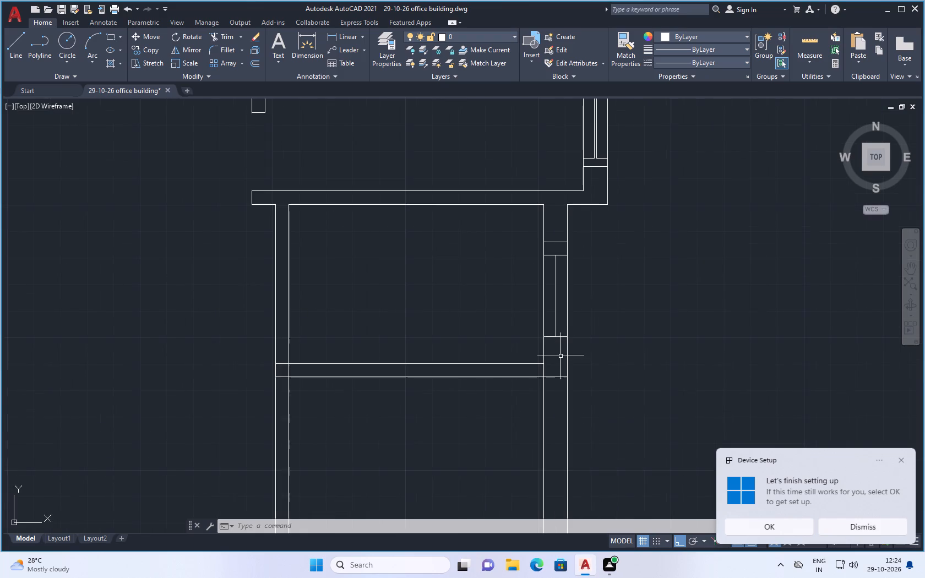
scroll(561, 356, up, 1)
key(o)
key(f)
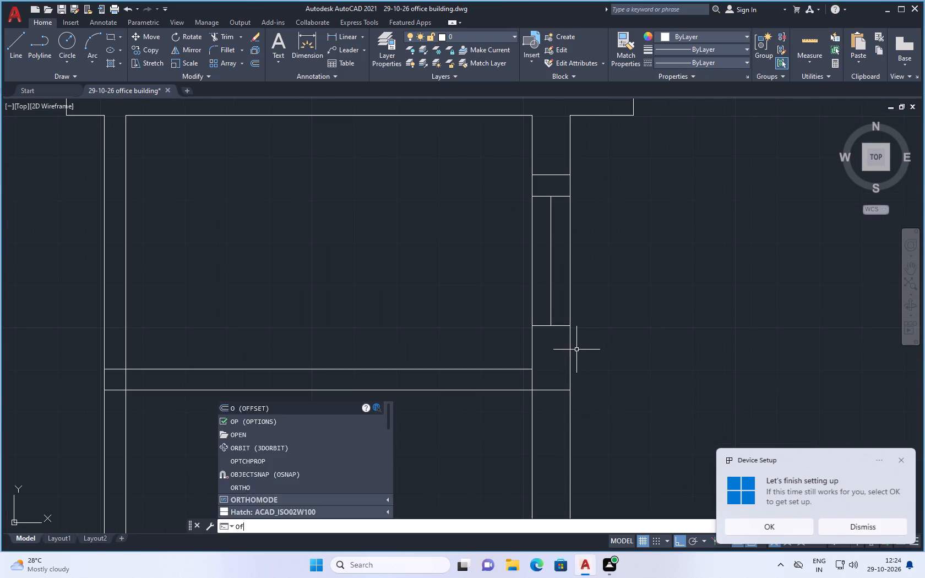
key(f)
key(Return)
key(3)
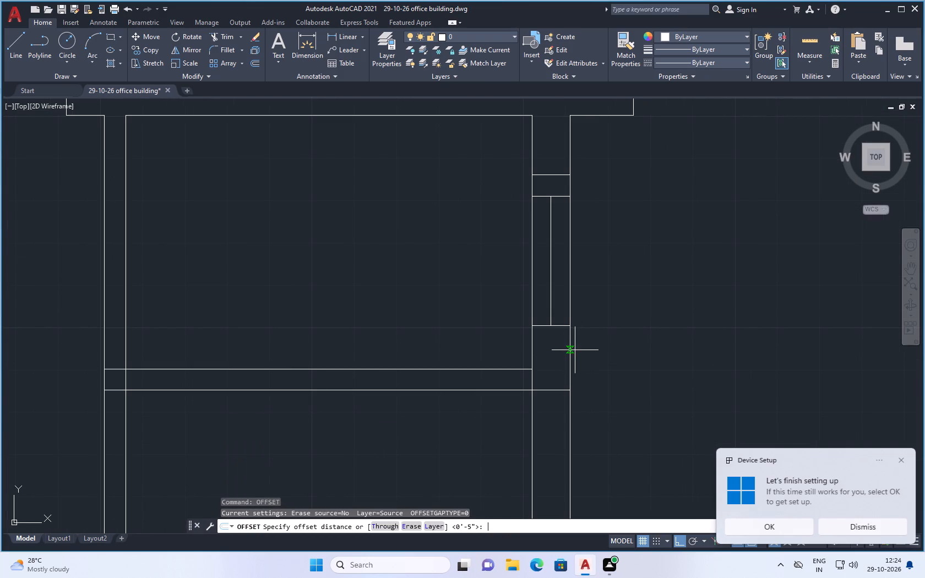
key(shift+quotedbl)
key(Return)
scroll(553, 334, up, 1)
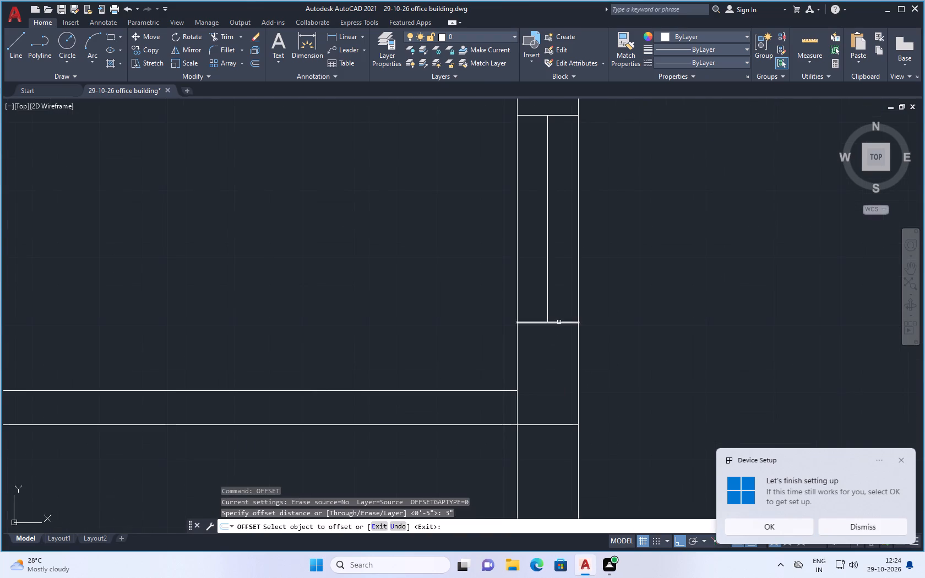
drag(562, 322, 561, 333)
click(558, 353)
key(Escape)
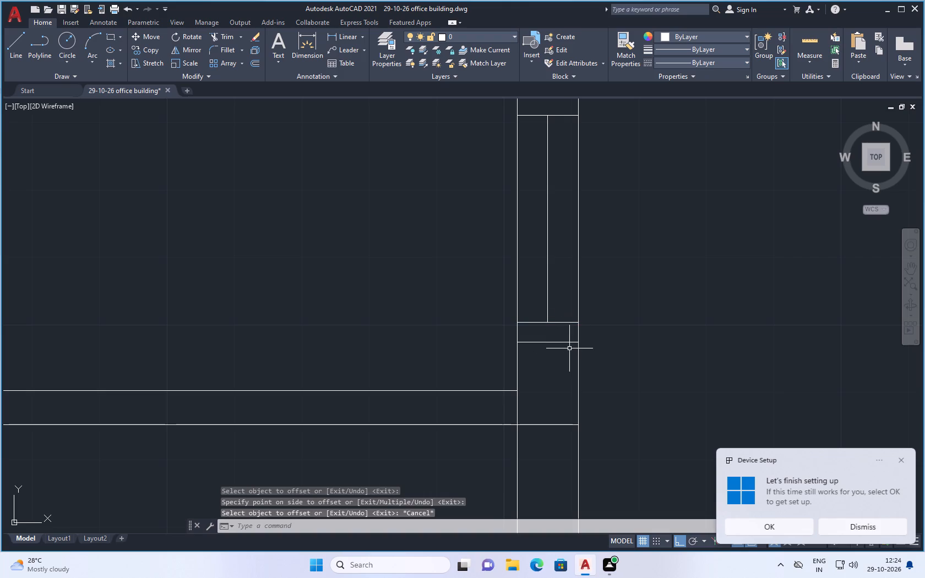
Offset the window's vertical centre line 0.5" to the east and 0.5" to the west.
key(o)
key(f)
key(f)
key(Return)
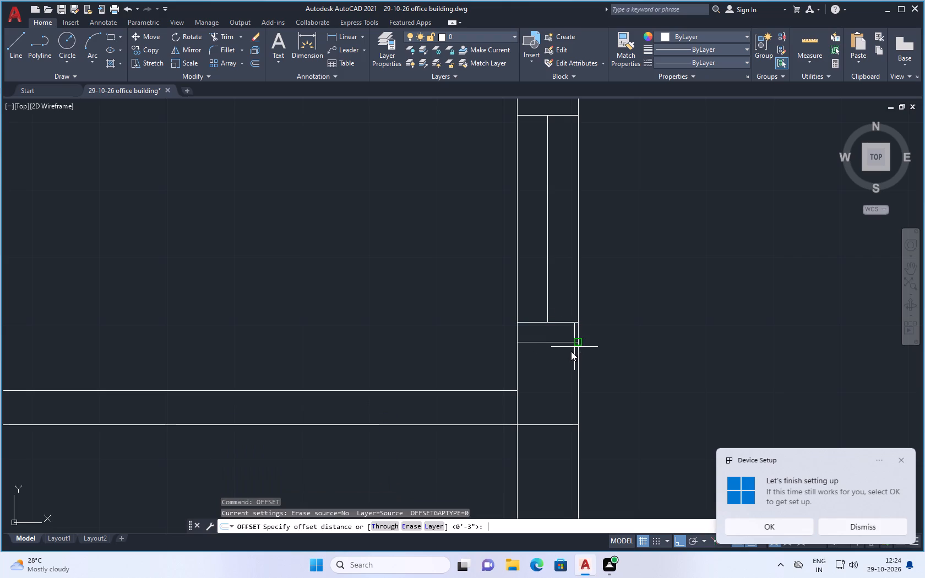
text(0.)
key(5)
key(shift+quotedbl)
key(Return)
click(547, 260)
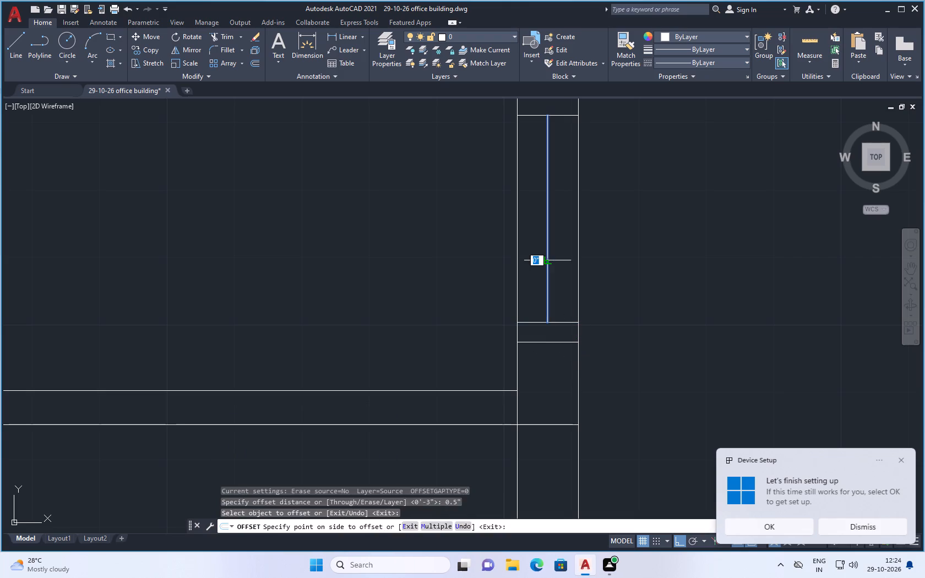
click(551, 259)
scroll(547, 256, up, 2)
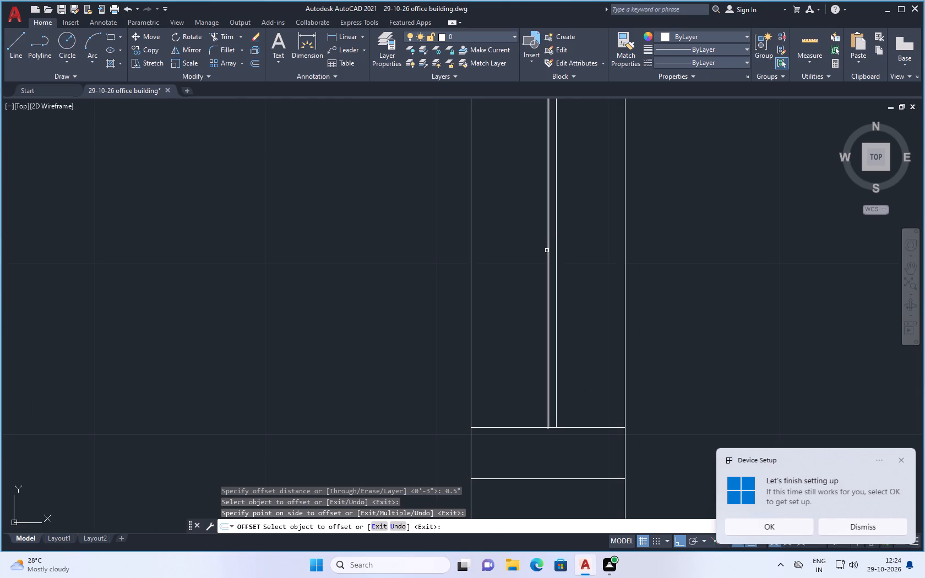
click(547, 250)
click(504, 268)
key(Escape)
Erase the original centre line between the two offset glass lines.
click(547, 289)
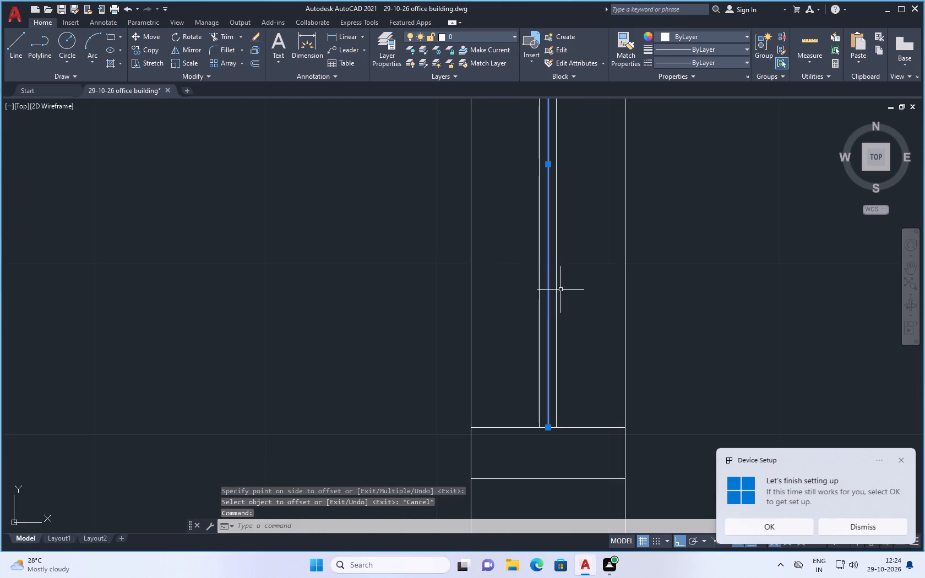
key(Delete)
Trim the cross-line segments between the two glass lines at the window's south and north ends.
text(tr)
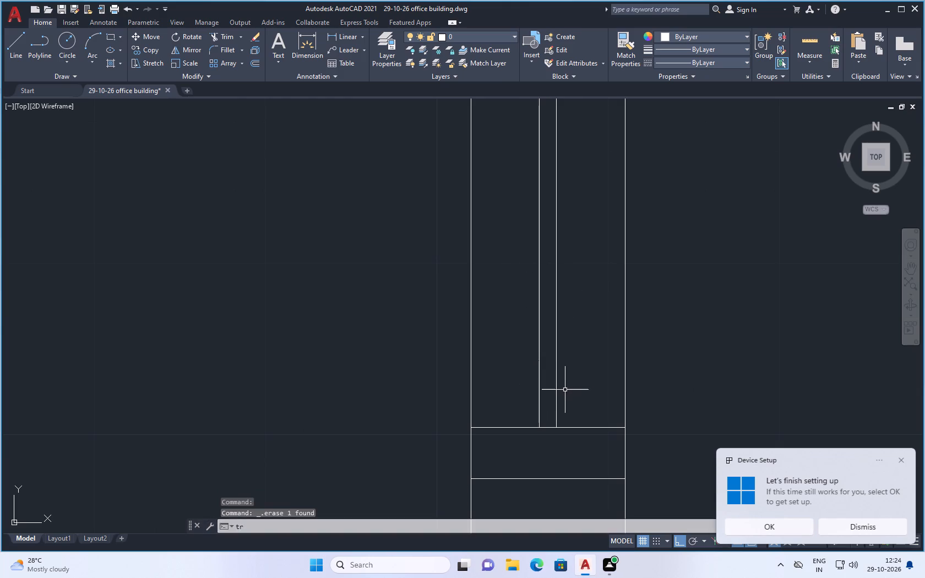
key(Return)
scroll(531, 426, up, 1)
click(558, 429)
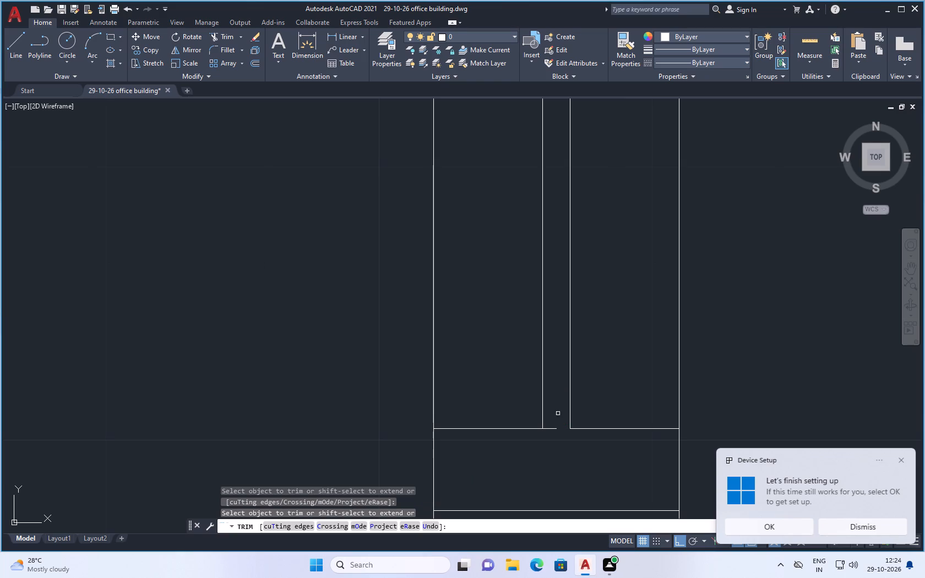
click(550, 429)
scroll(557, 427, down, 3)
scroll(565, 212, up, 2)
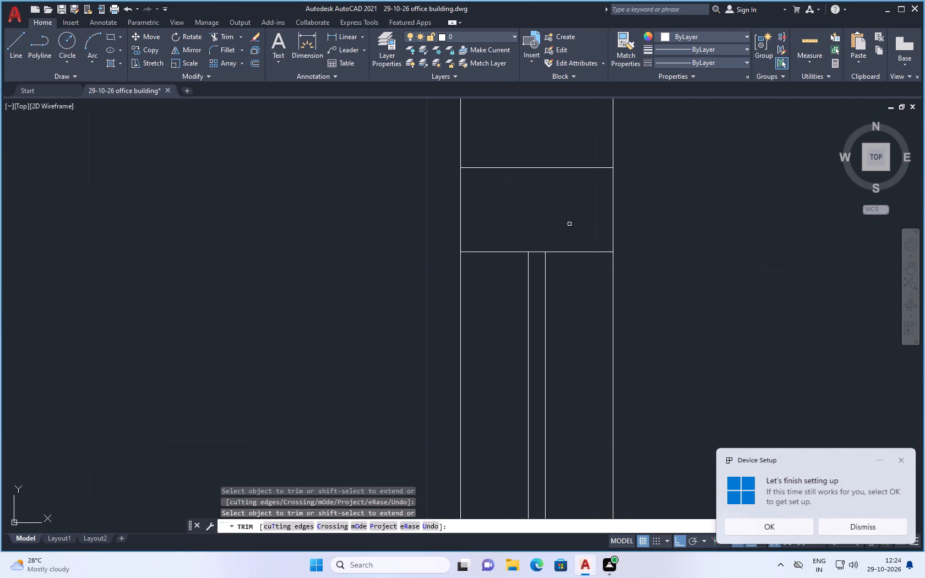
click(534, 250)
click(537, 258)
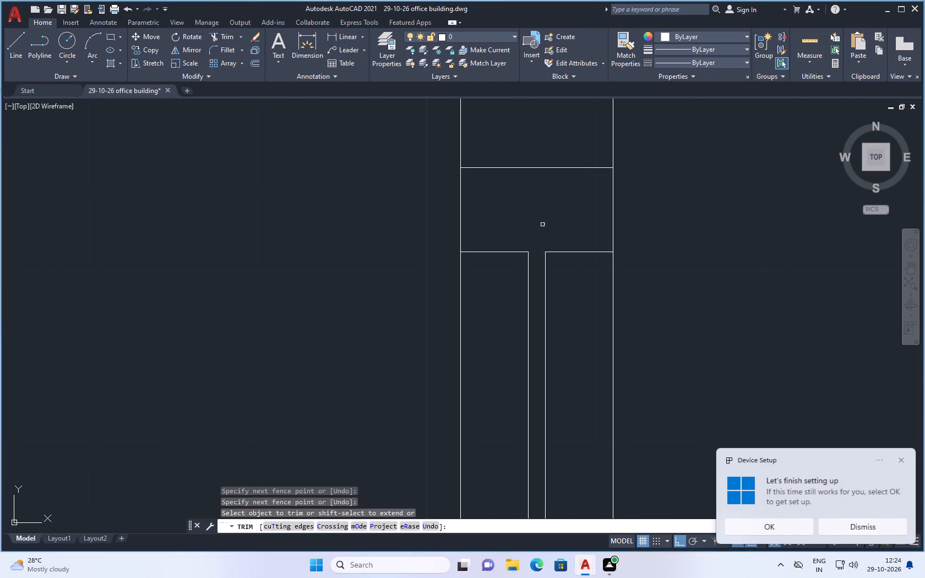
scroll(542, 225, down, 3)
scroll(603, 225, down, 3)
key(Escape)
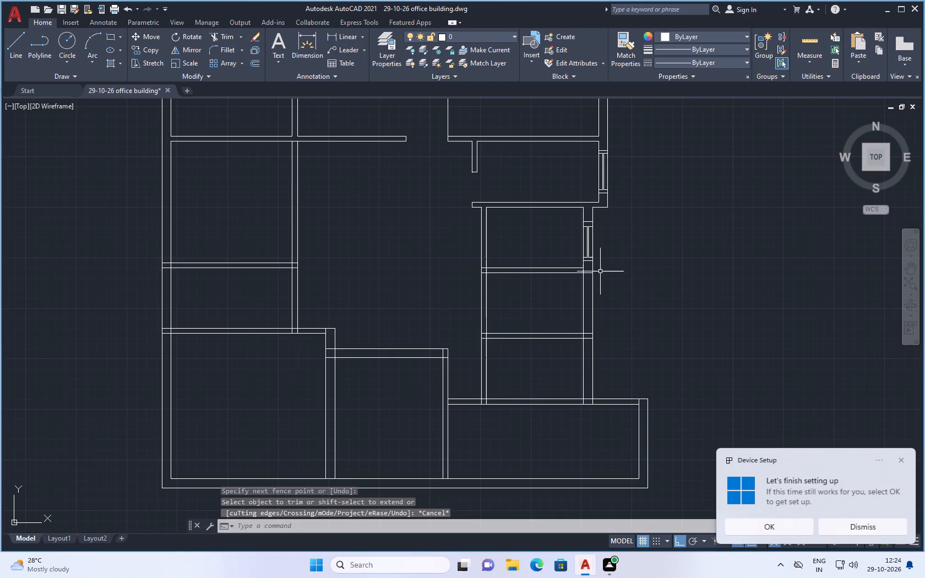
Draw a horizontal line across the east wall of the next room to the south, near its north end.
scroll(634, 279, up, 1)
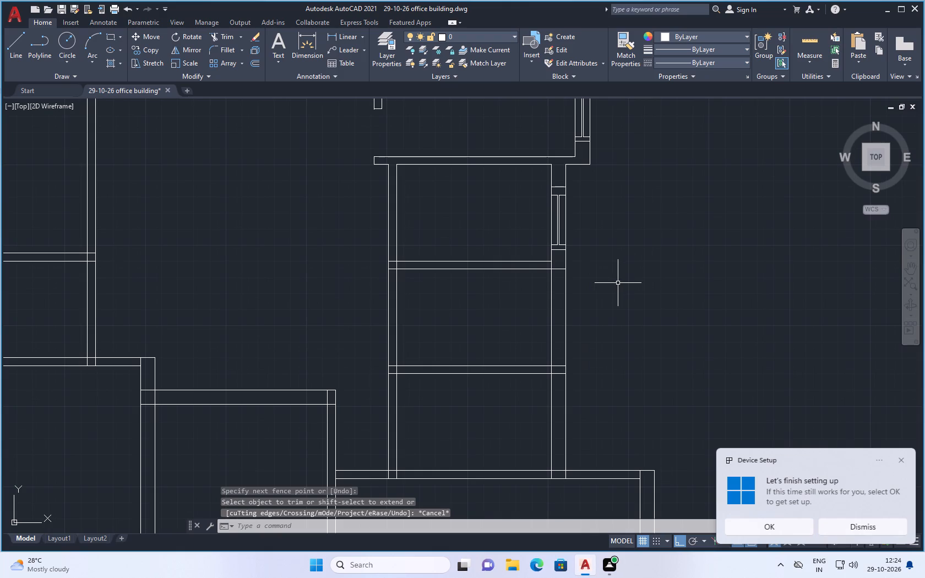
click(15, 41)
scroll(578, 284, up, 1)
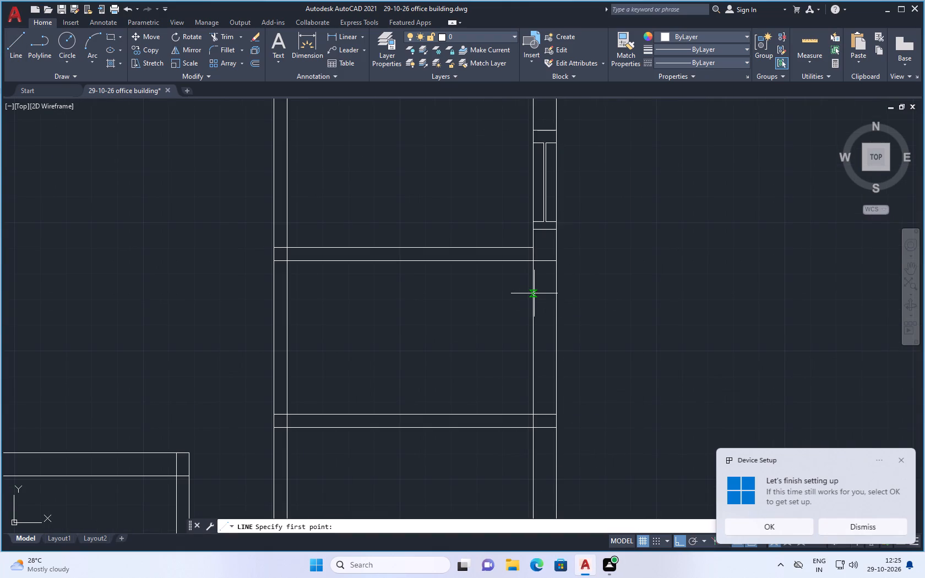
click(533, 294)
click(554, 296)
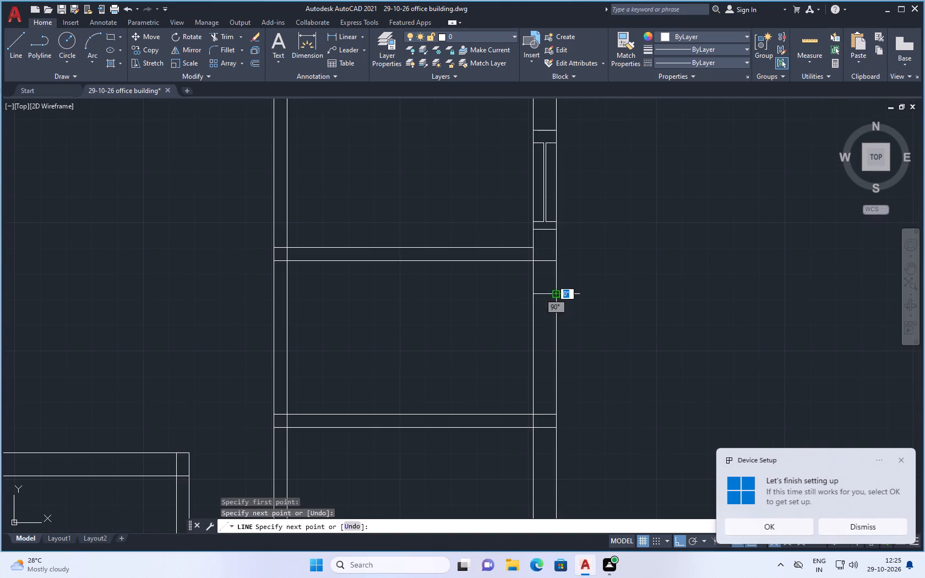
Draw a 3' line south from the cross line's midpoint and close its end with a line across the wall.
click(545, 295)
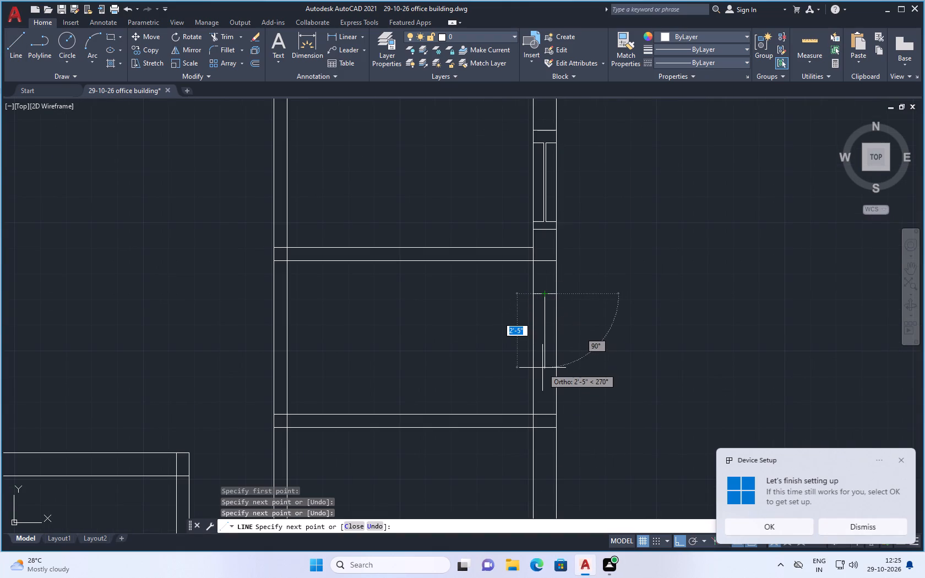
key(3)
key(apostrophe)
key(Return)
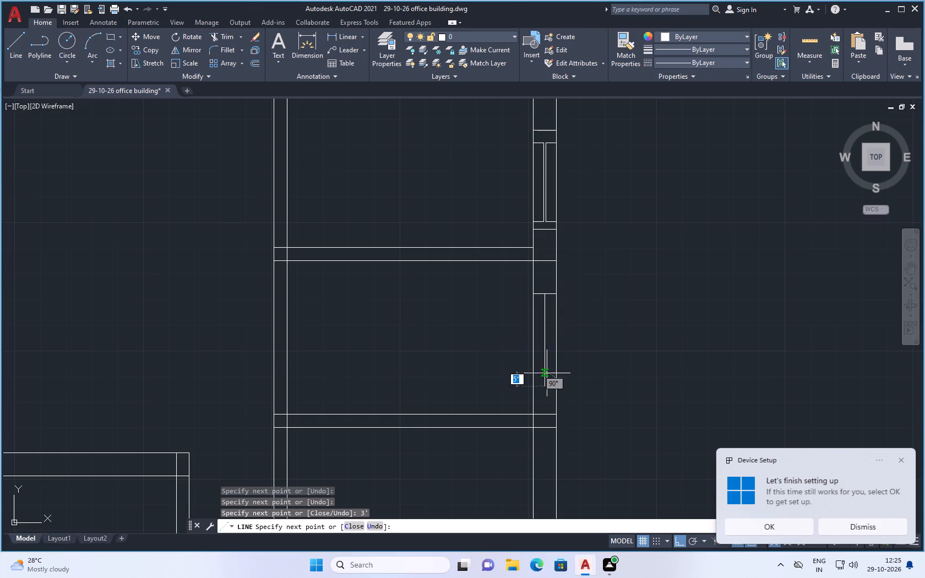
scroll(547, 373, up, 2)
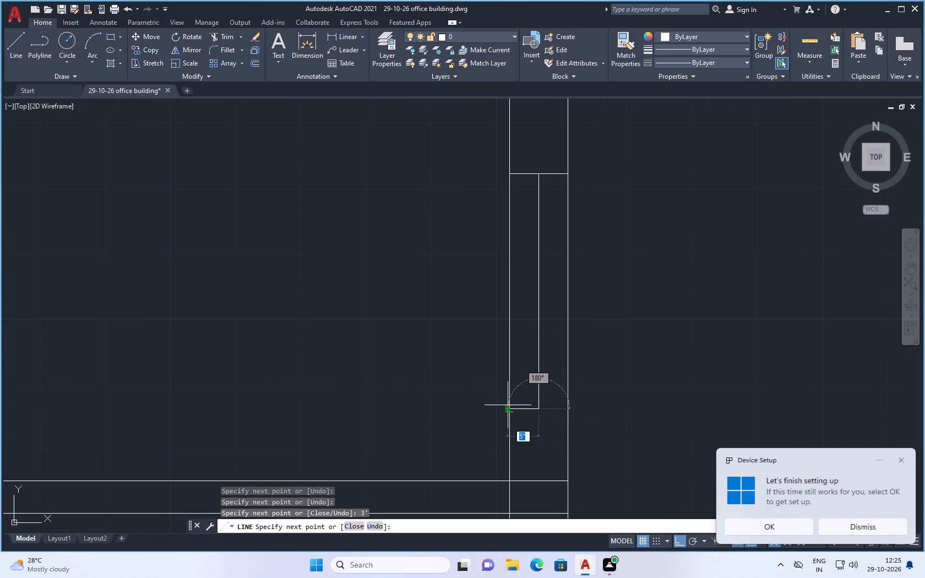
drag(510, 409, 525, 409)
click(564, 409)
key(Escape)
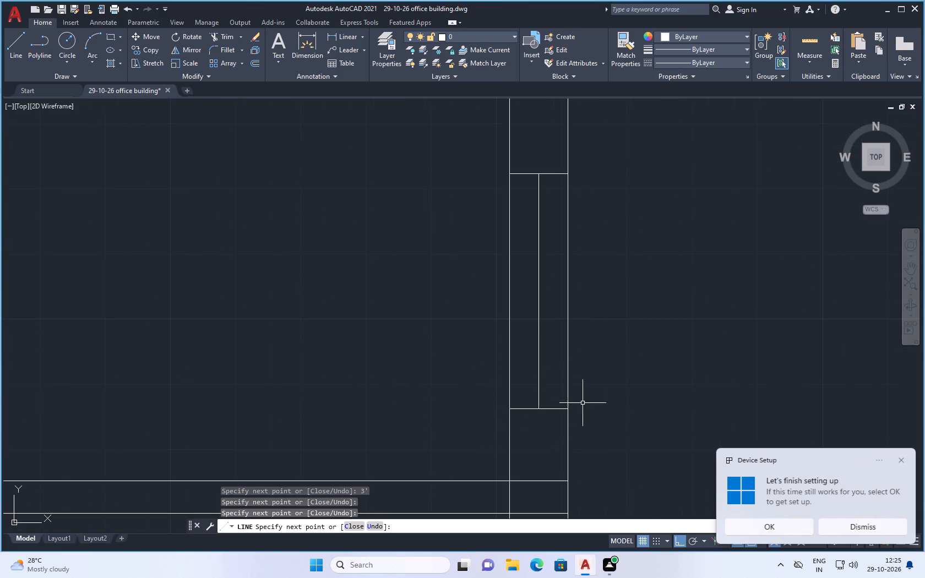
Offset the new window's north and south cross lines 3" inward, toward each other.
key(o)
key(f)
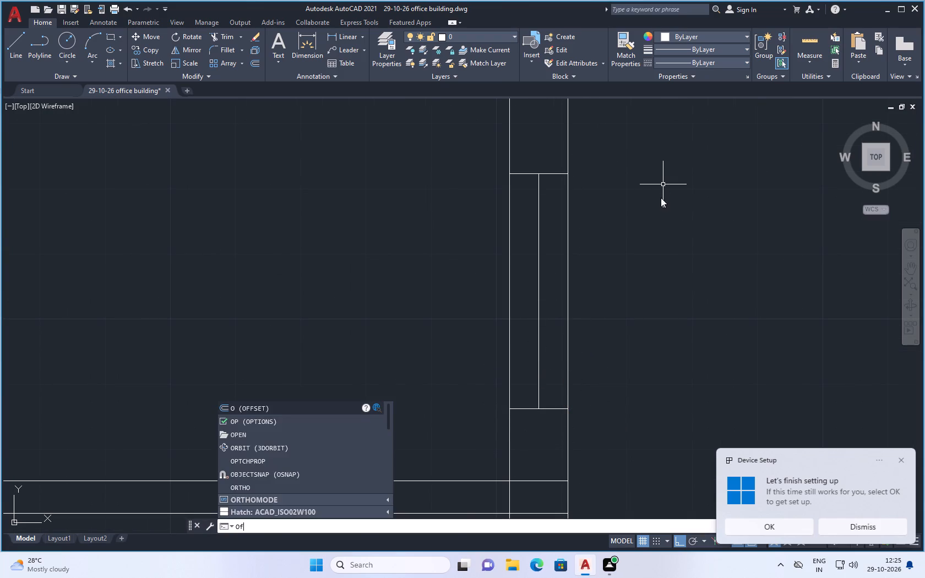
key(f)
key(Return)
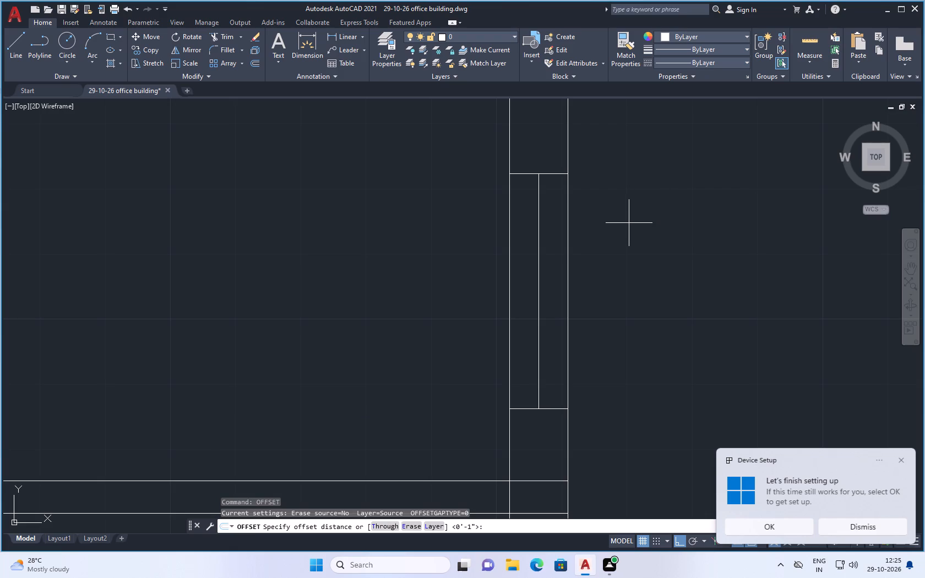
text(3")
key(Return)
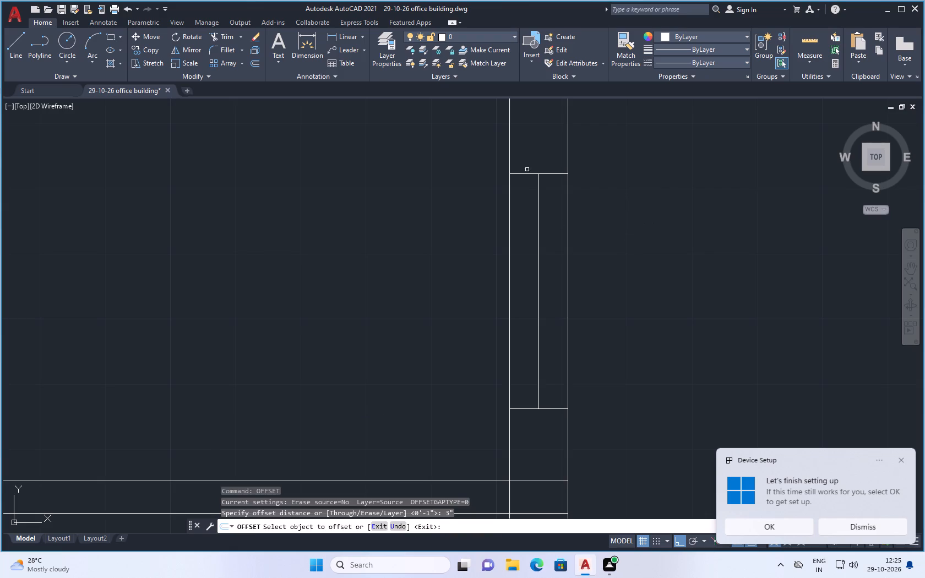
drag(554, 175, 553, 182)
click(554, 221)
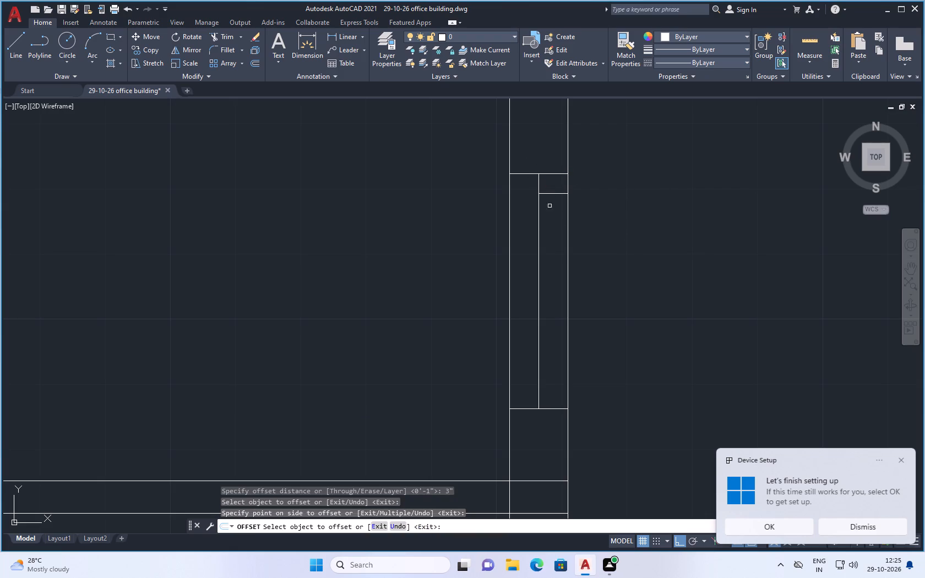
click(525, 176)
click(530, 175)
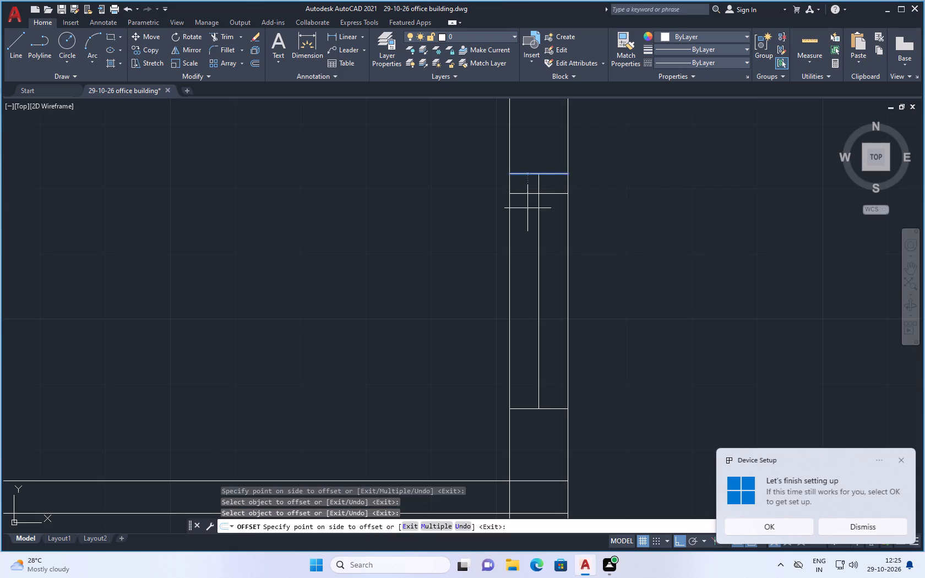
click(527, 208)
click(547, 408)
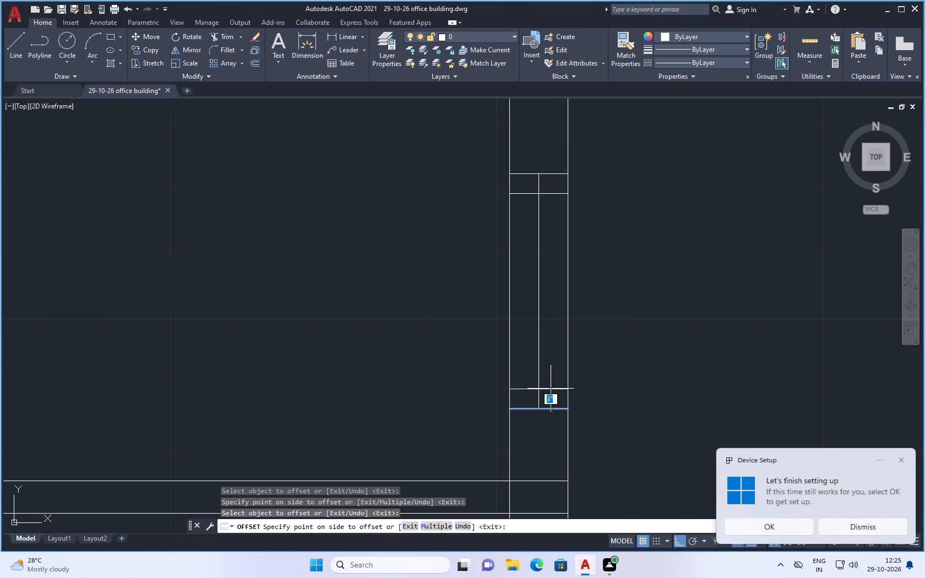
click(552, 389)
key(Escape)
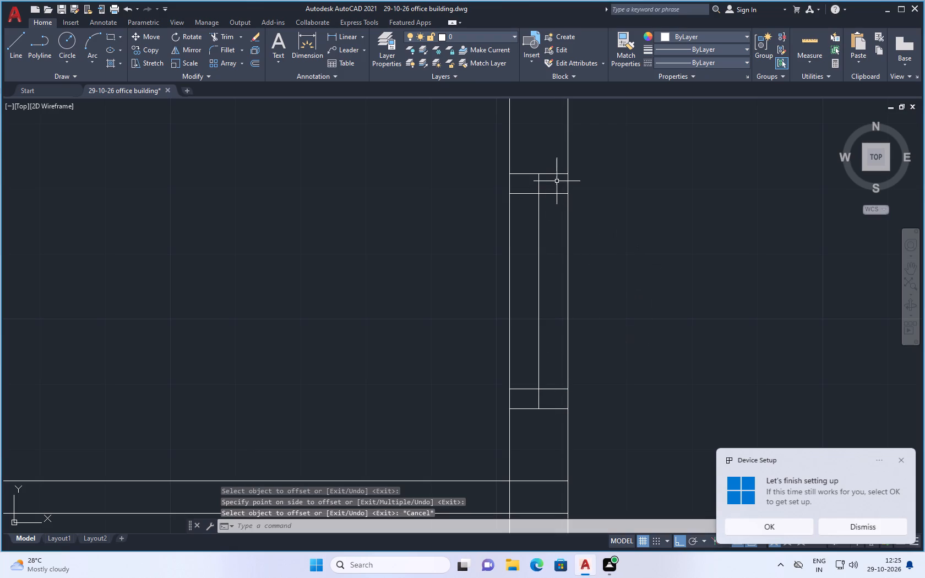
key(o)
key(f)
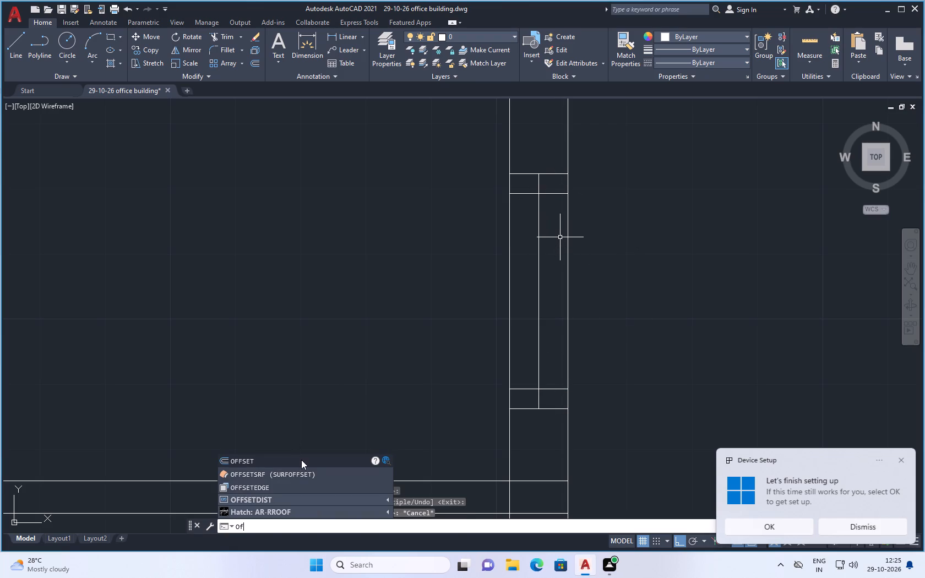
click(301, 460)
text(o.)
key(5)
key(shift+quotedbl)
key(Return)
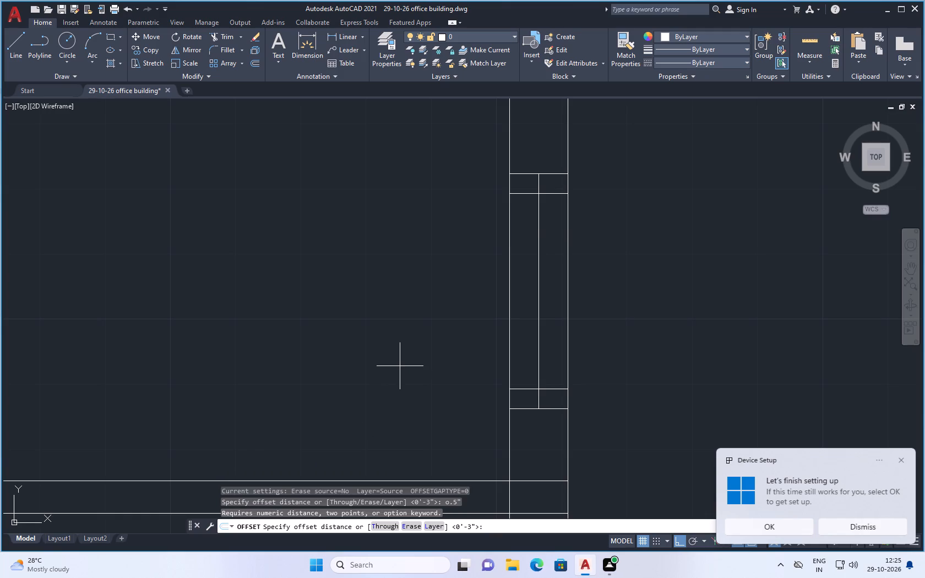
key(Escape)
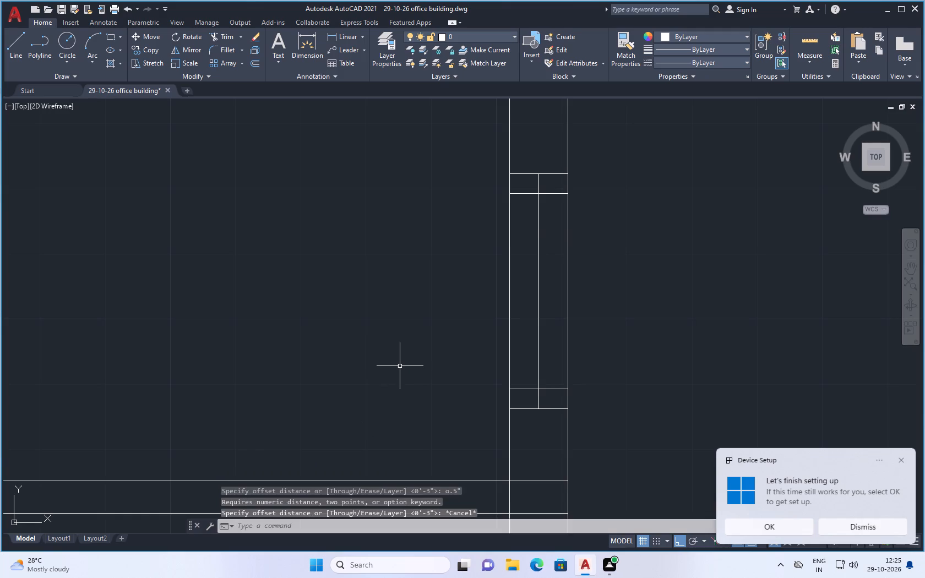
Offset the new window's vertical centre line 0.5" to the east and to the west.
key(space)
text(0.5")
key(Return)
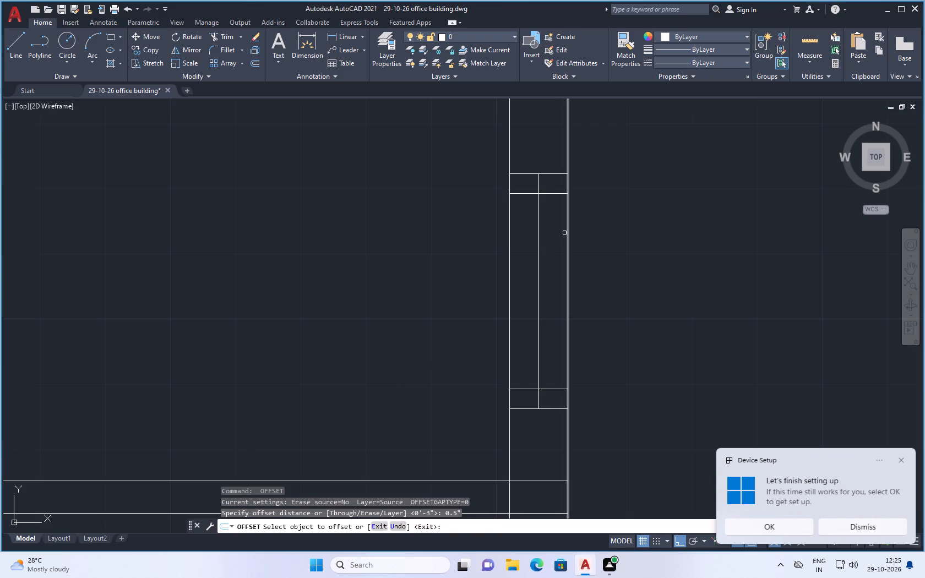
drag(539, 254, 547, 250)
click(549, 249)
scroll(533, 263, up, 2)
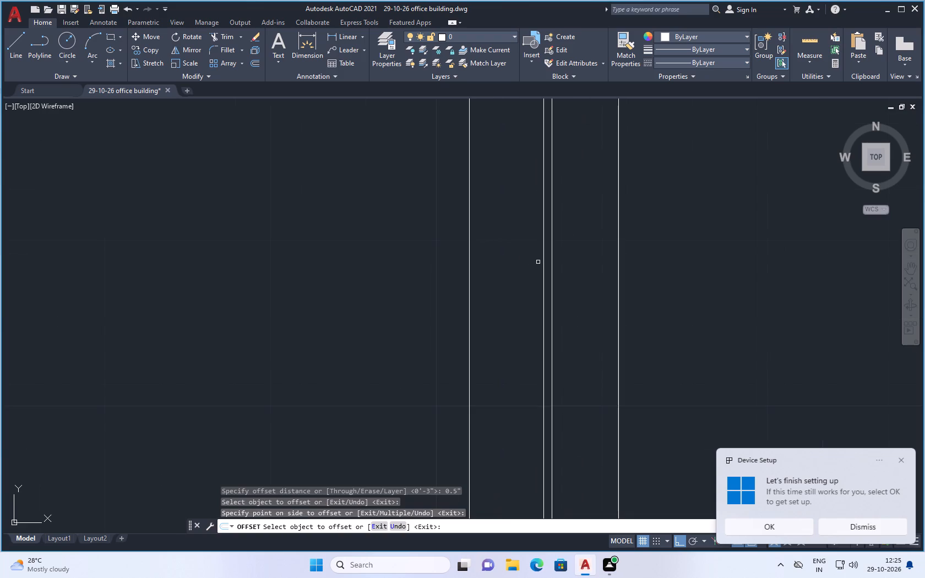
click(545, 259)
click(500, 275)
key(Escape)
Delete the original centre line between the window's two glass lines.
click(545, 288)
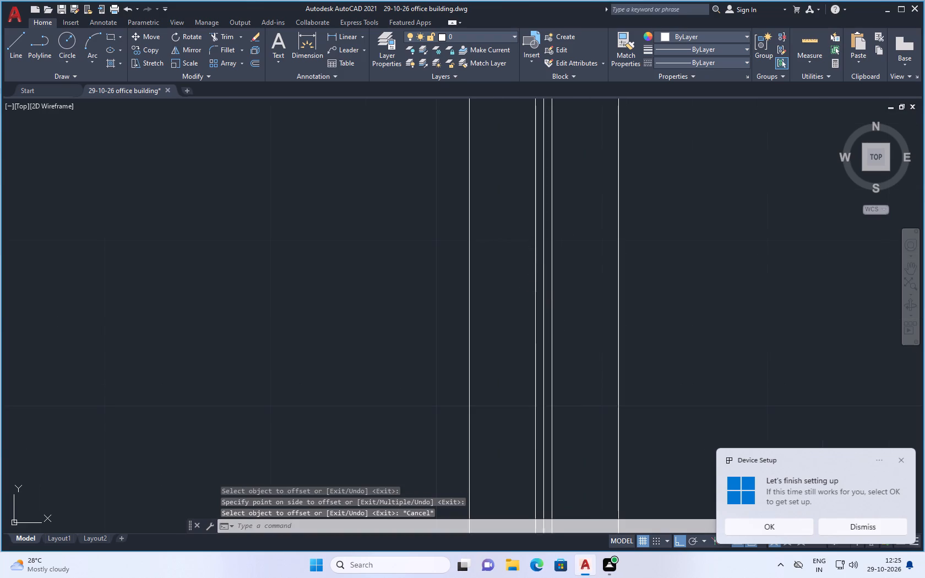
key(Delete)
At the window's north end, trim the inner cross line between the glass lines and the glass-line stubs beyond it.
key(t)
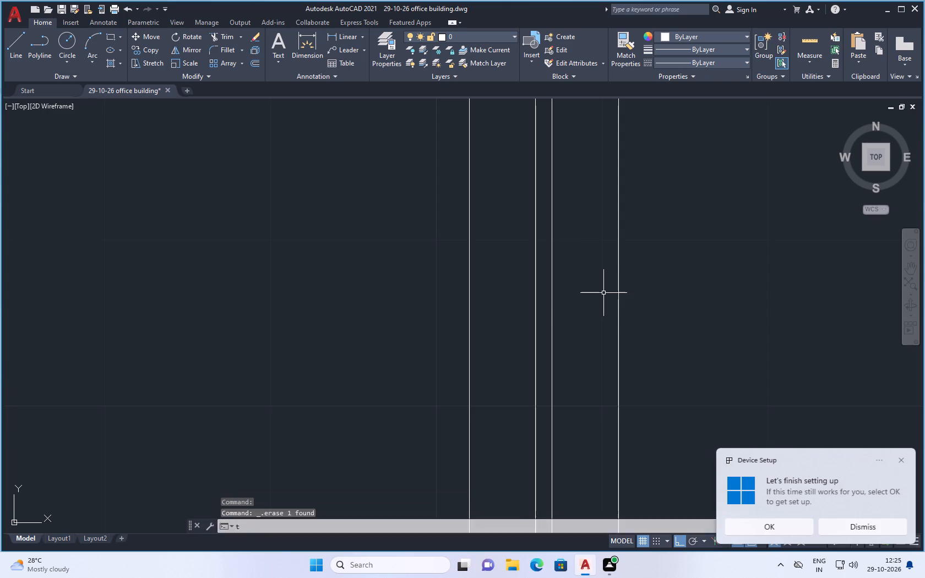
key(r)
key(bracketright)
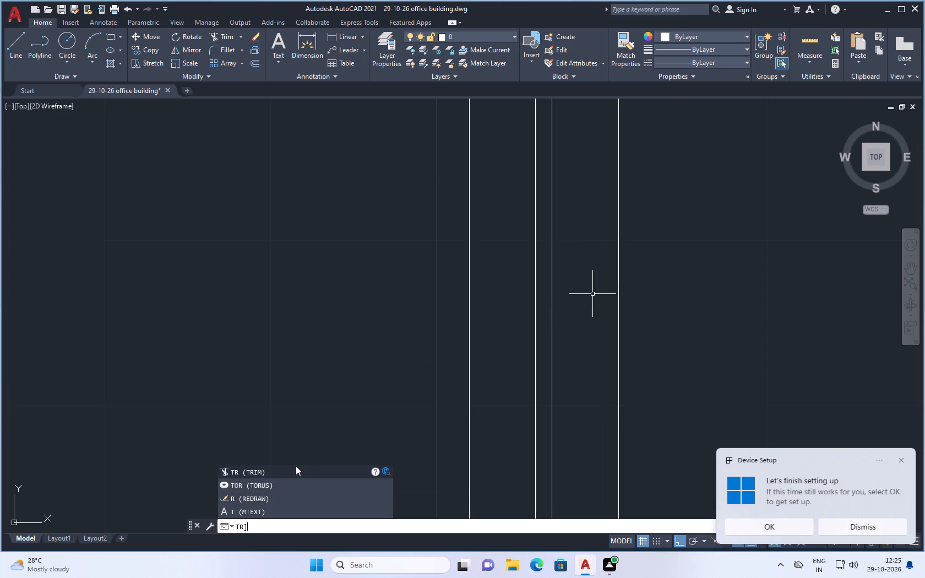
click(298, 470)
scroll(428, 392, down, 2)
scroll(458, 263, up, 2)
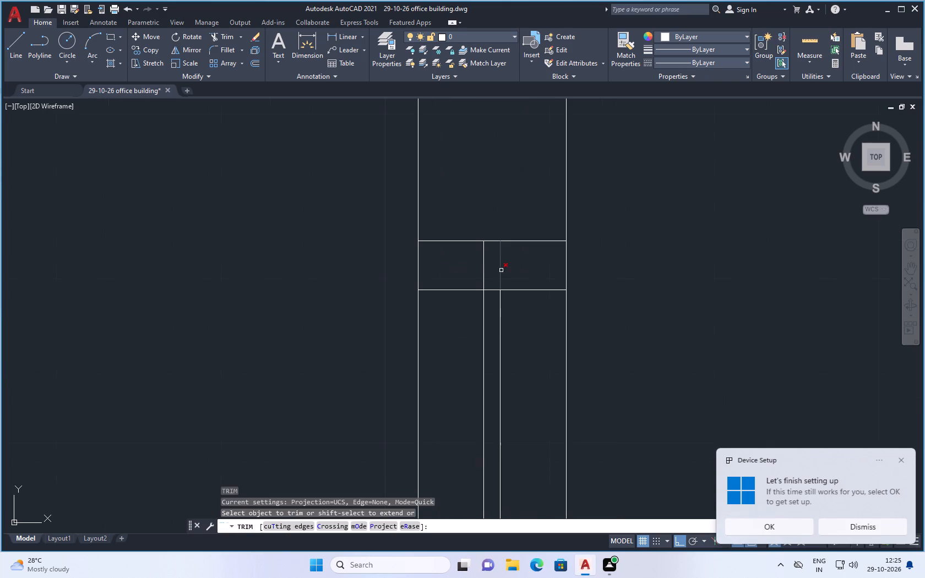
click(492, 290)
click(492, 290)
drag(493, 298, 493, 283)
scroll(491, 303, down, 4)
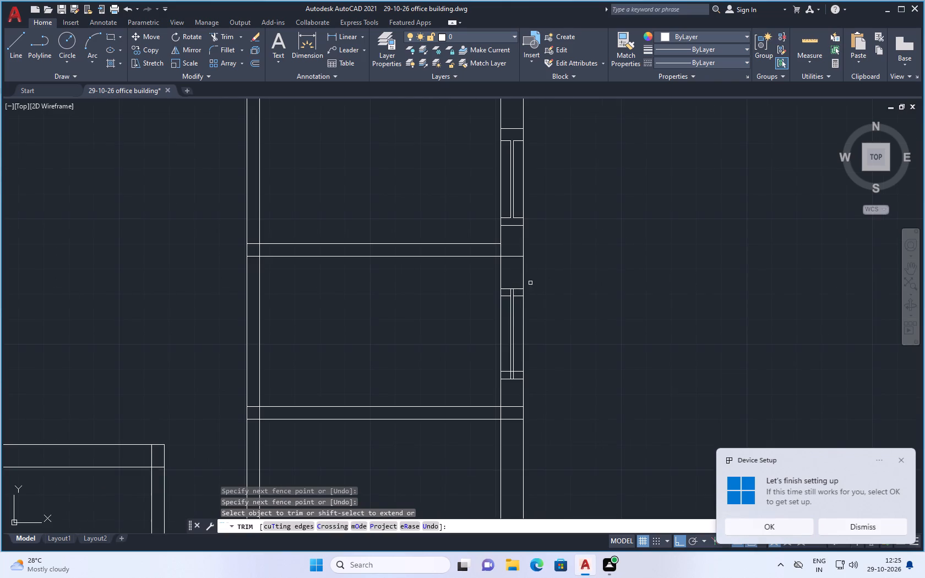
scroll(525, 292, up, 2)
scroll(517, 304, down, 2)
scroll(515, 307, up, 2)
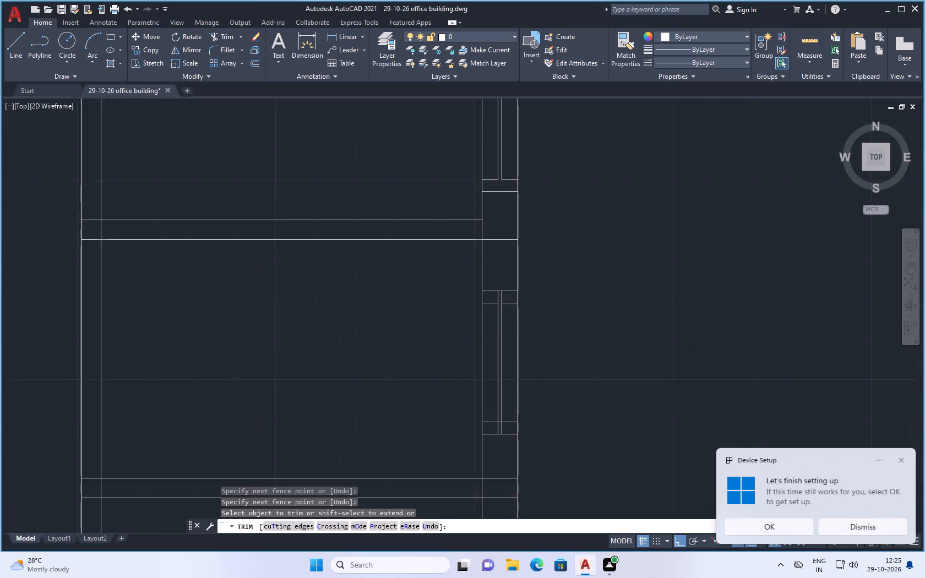
click(503, 292)
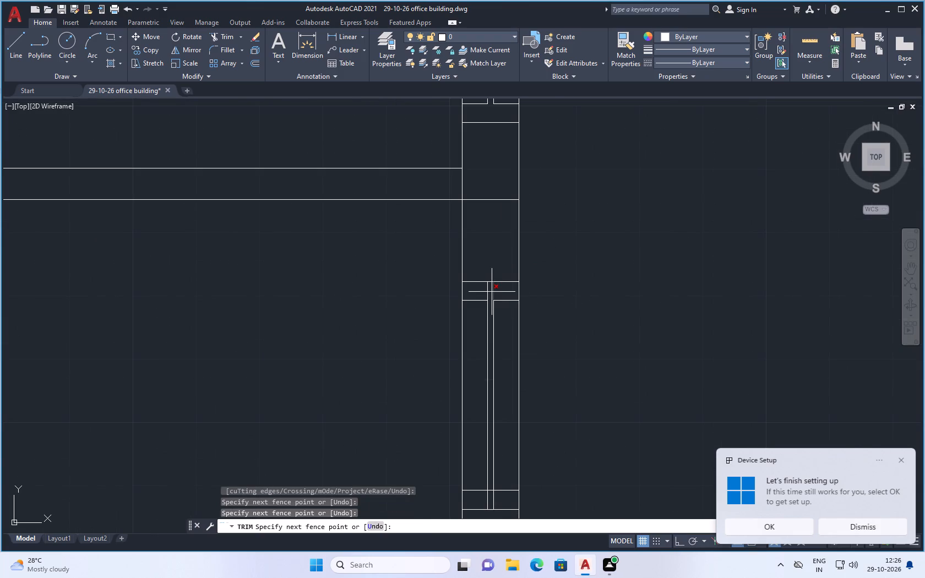
click(489, 293)
click(488, 293)
At the window's south end, trim the glass-line stubs and the inner cross-line segment between the glass lines.
scroll(503, 288, down, 3)
scroll(494, 370, up, 2)
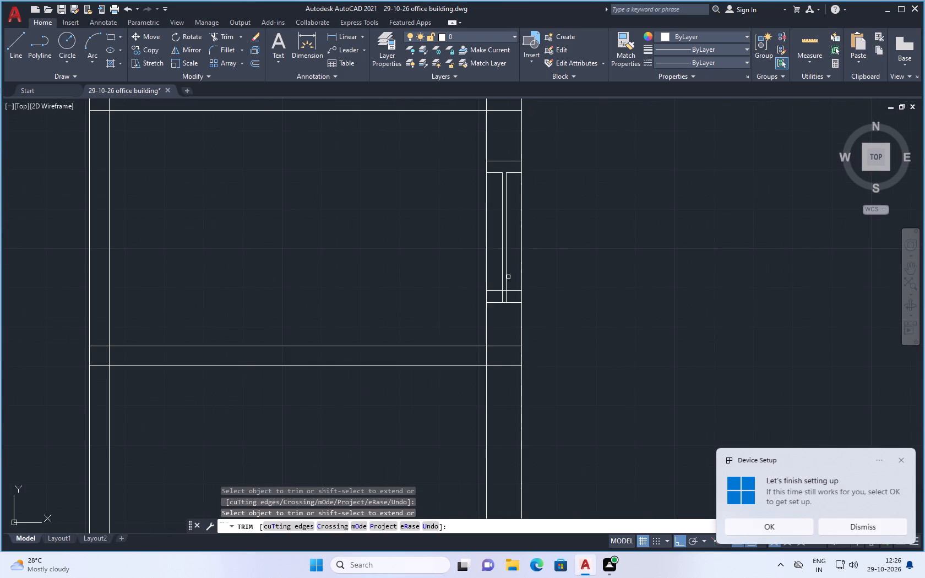
scroll(508, 298, up, 3)
click(491, 298)
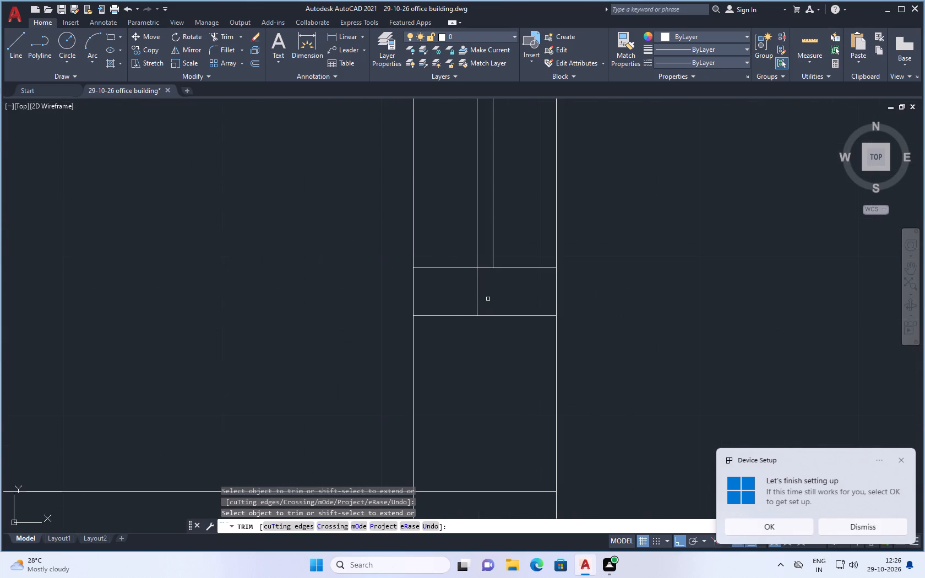
drag(475, 302, 485, 298)
drag(482, 268, 488, 275)
key(Escape)
Save the drawing.
scroll(509, 299, down, 3)
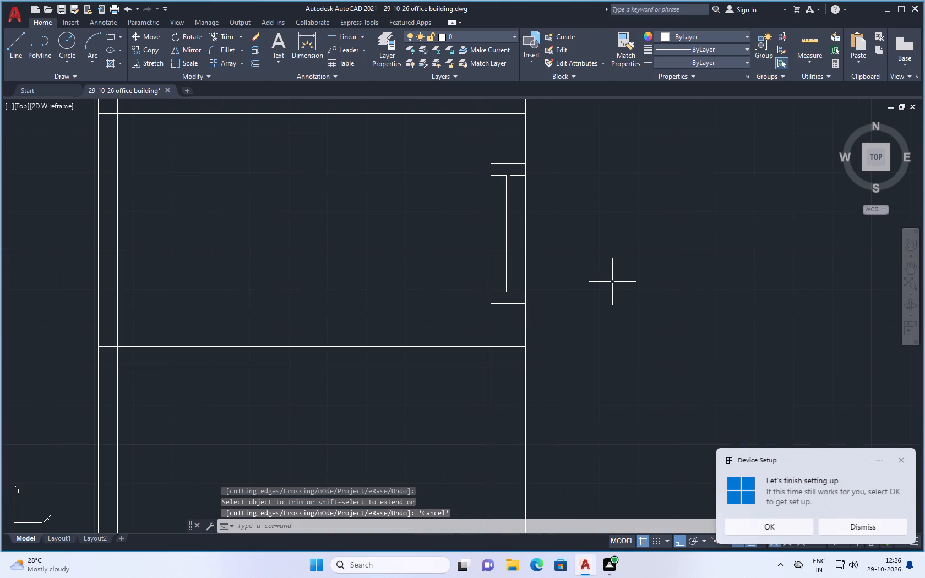
key(ctrl+s)
Where the partition between the two window rooms meets the east wall, trim its south line inside the wall and the inner wall line between its faces.
scroll(433, 277, down, 3)
scroll(464, 305, up, 1)
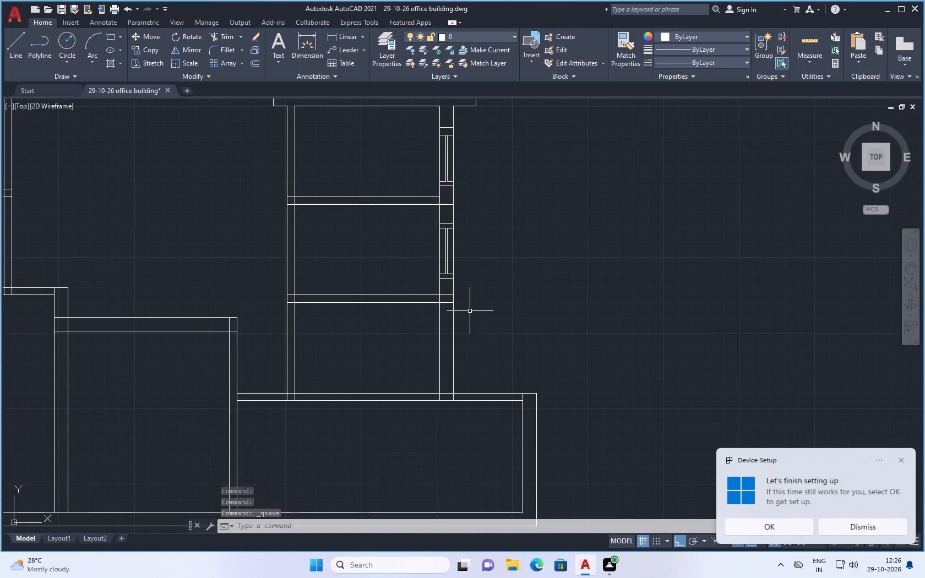
drag(620, 293, 594, 277)
scroll(426, 193, up, 1)
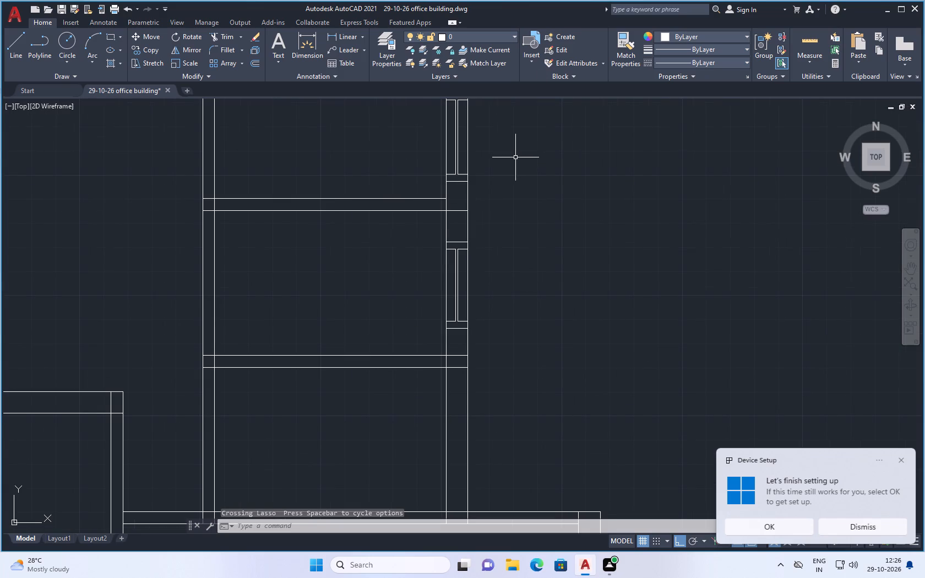
key(t)
key(r)
key(Return)
scroll(447, 197, up, 2)
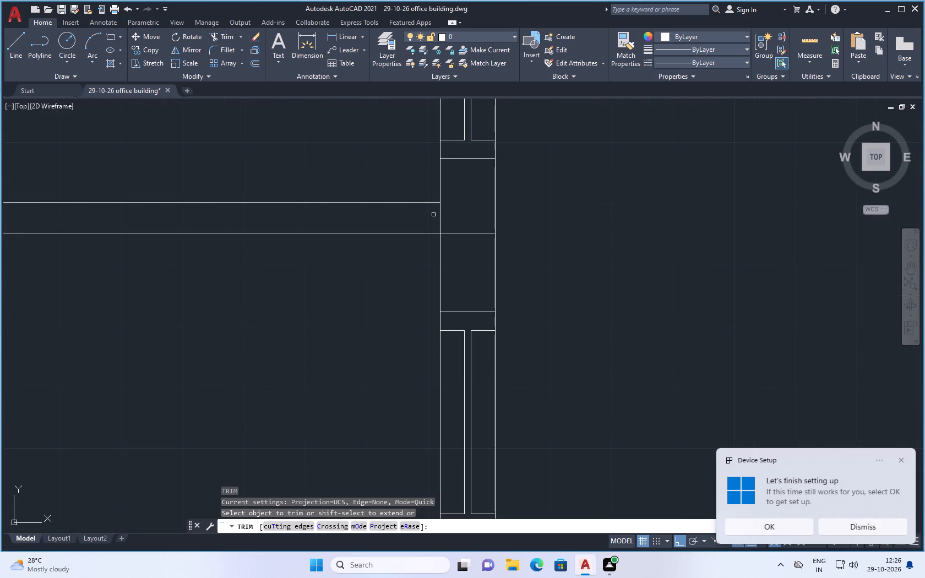
click(442, 212)
click(466, 236)
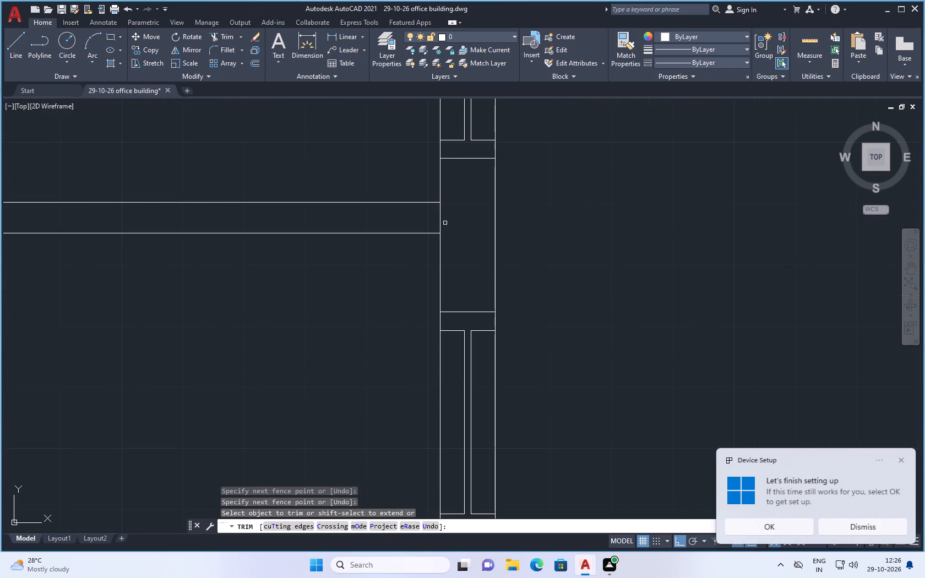
click(440, 219)
key(Escape)
Draw a 9" horizontal line across the east wall of the next room to the south, near its north end.
scroll(407, 193, down, 1)
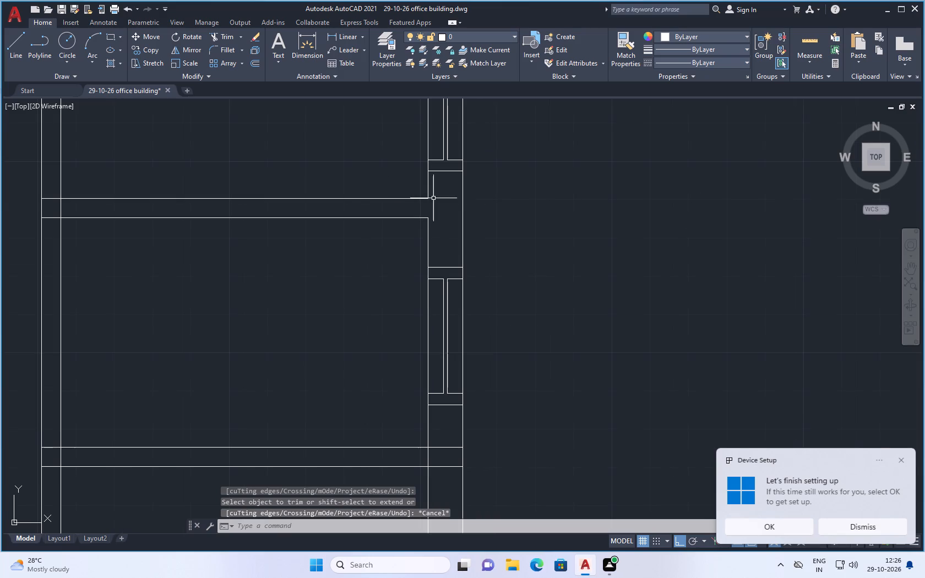
scroll(498, 198, down, 2)
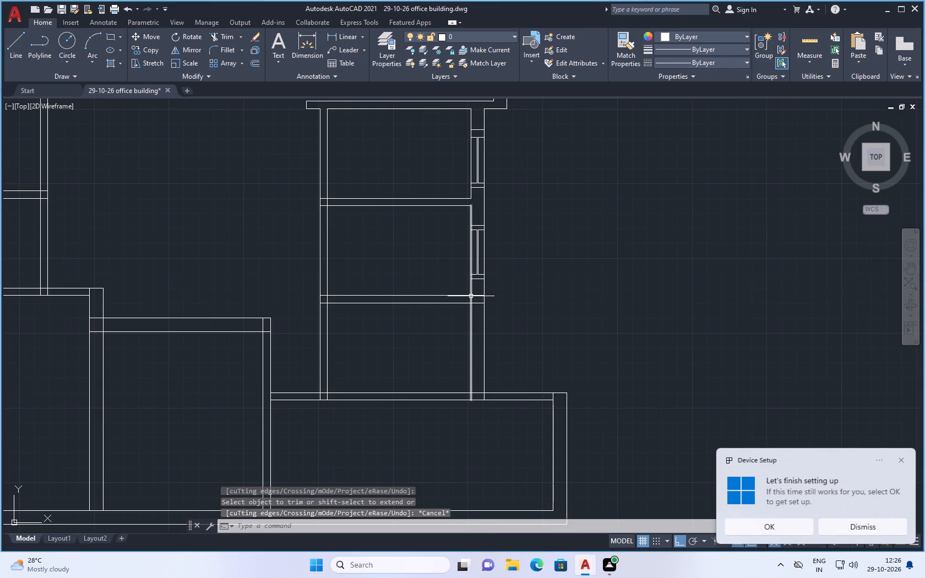
scroll(463, 278, down, 1)
scroll(461, 299, up, 2)
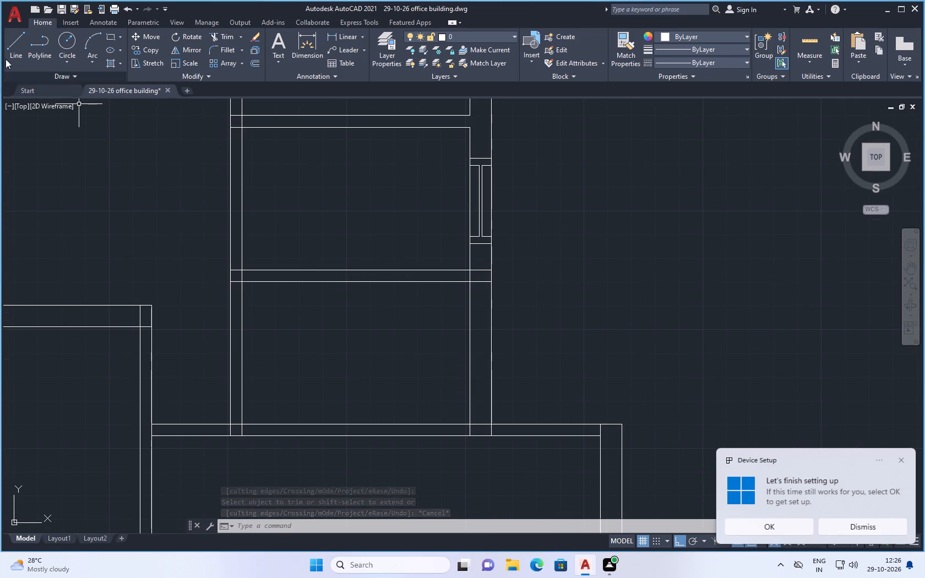
click(13, 47)
scroll(484, 326, up, 1)
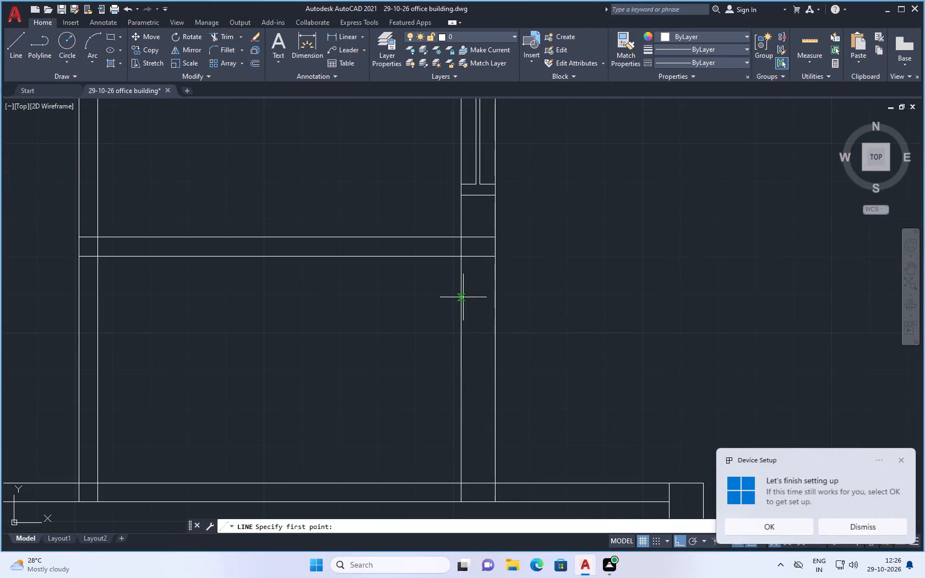
click(461, 300)
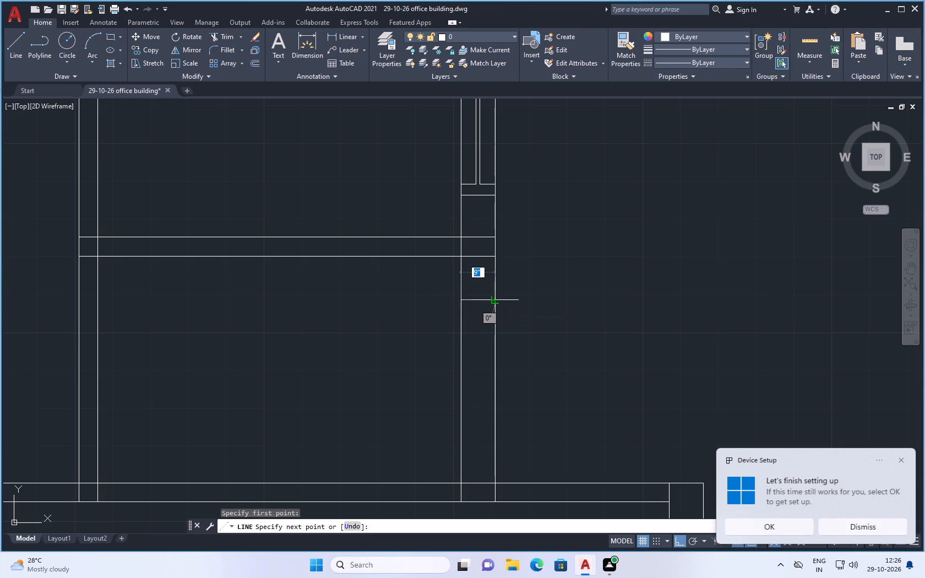
click(492, 298)
key(Escape)
Draw a 3' line south from the cross line's midpoint and close its end with a line across the wall.
key(space)
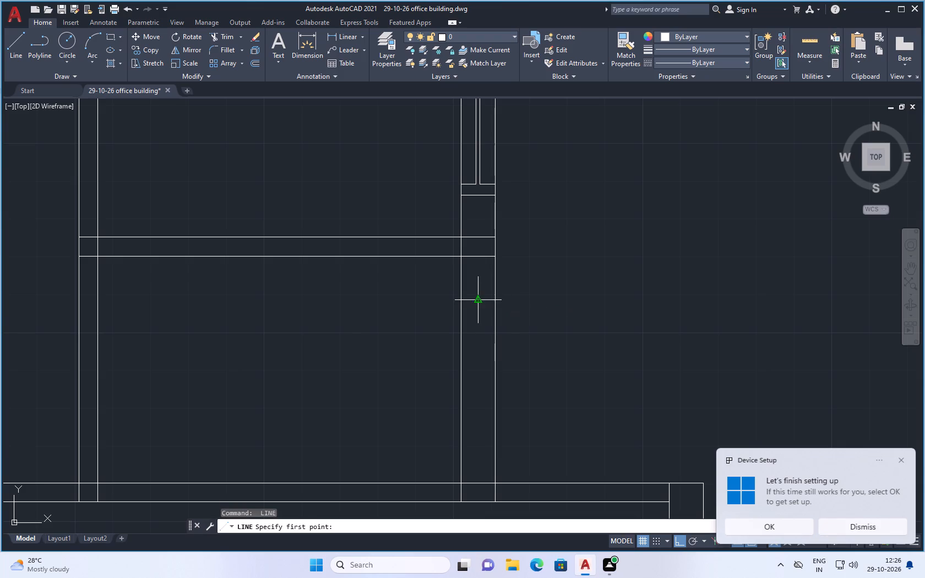
drag(478, 303, 478, 308)
key(3)
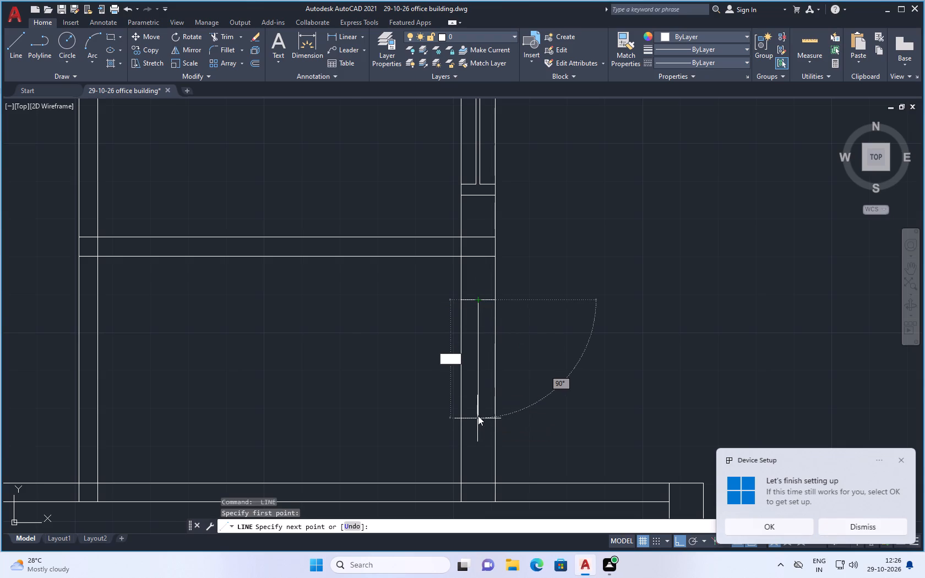
key(apostrophe)
key(Return)
scroll(481, 426, up, 2)
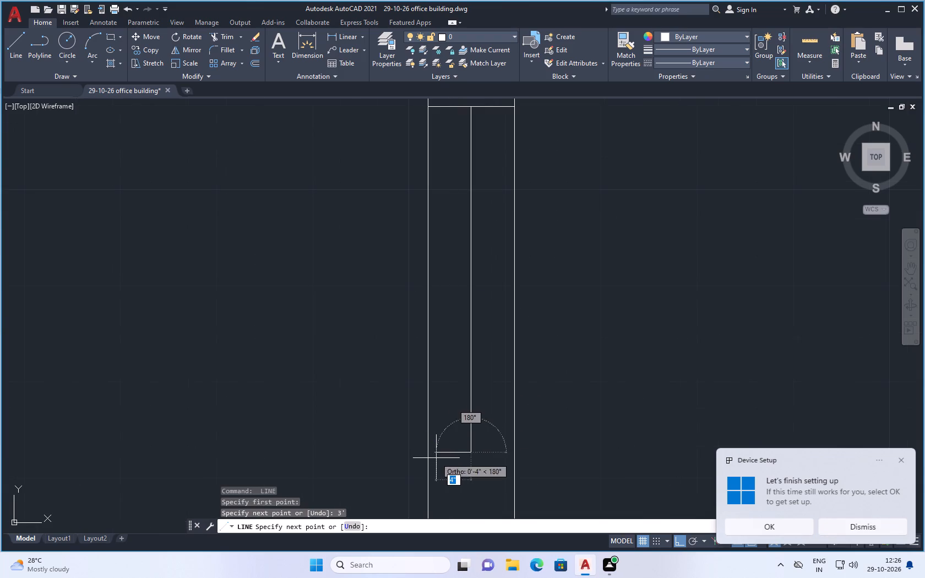
click(428, 453)
click(512, 455)
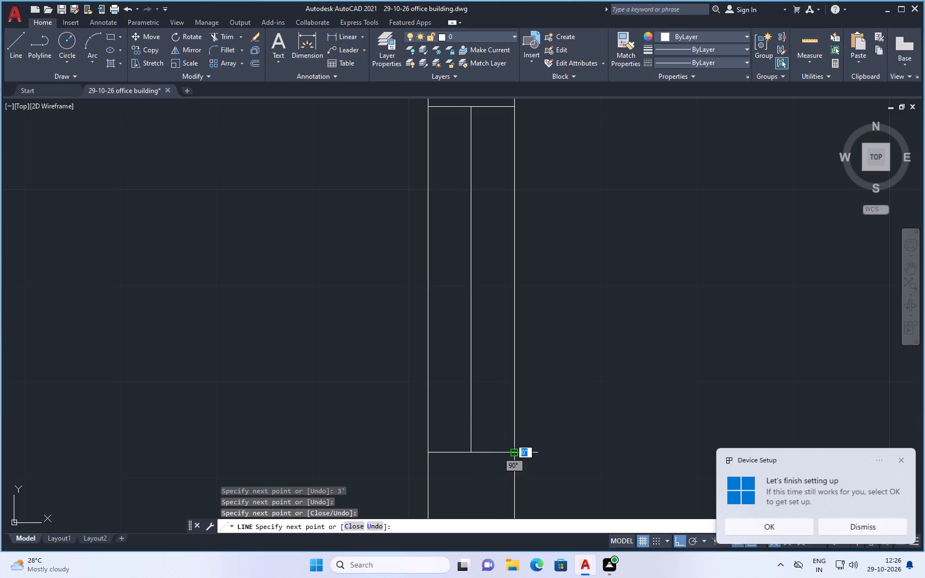
key(Escape)
Offset the new window's north and south cross lines 3" inward, toward each other.
scroll(483, 437, down, 2)
scroll(493, 363, up, 1)
key(o)
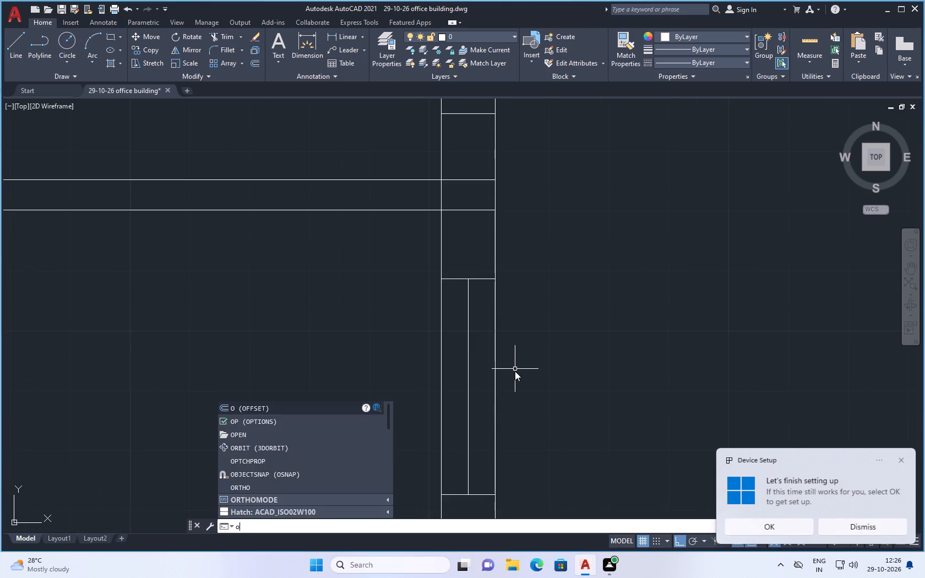
key(f)
key(f)
key(Return)
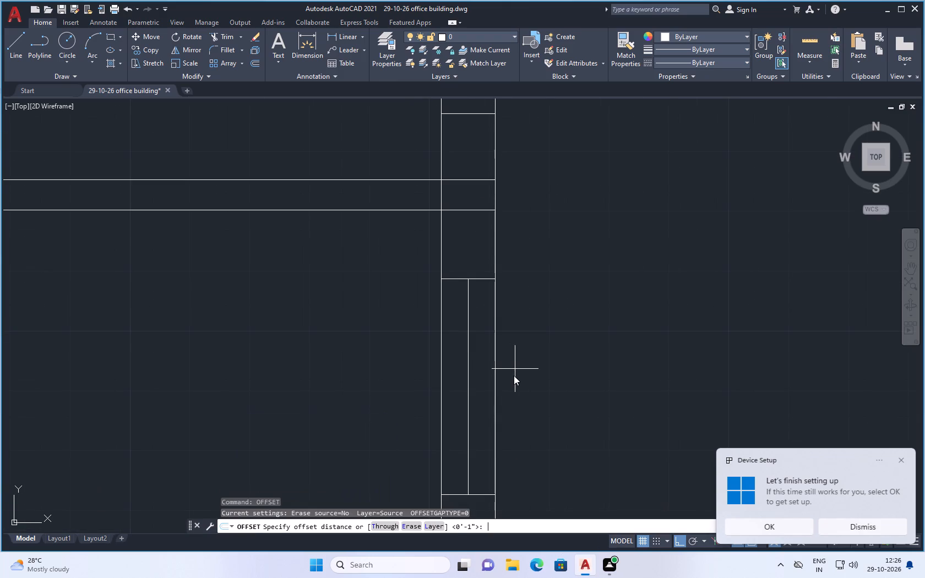
text(3")
key(Return)
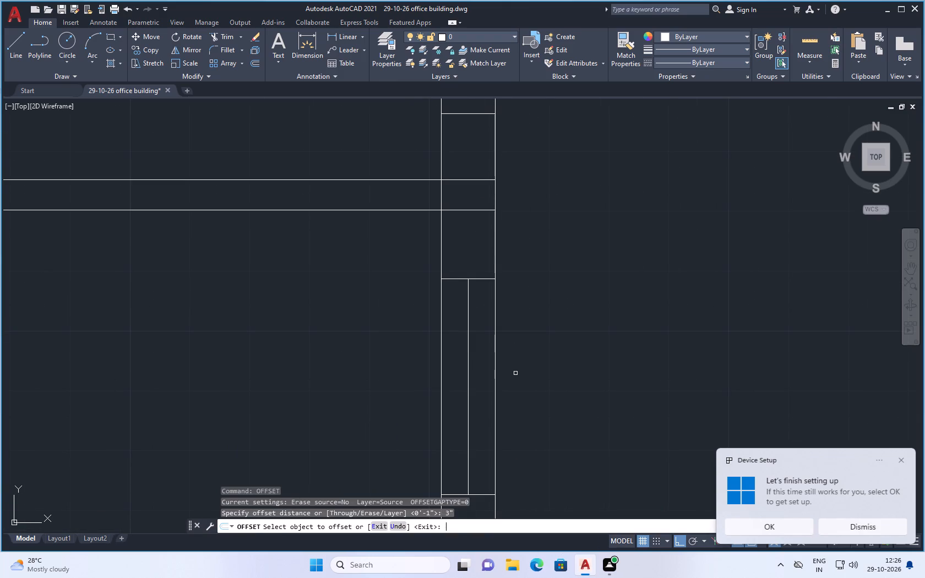
scroll(476, 295, up, 1)
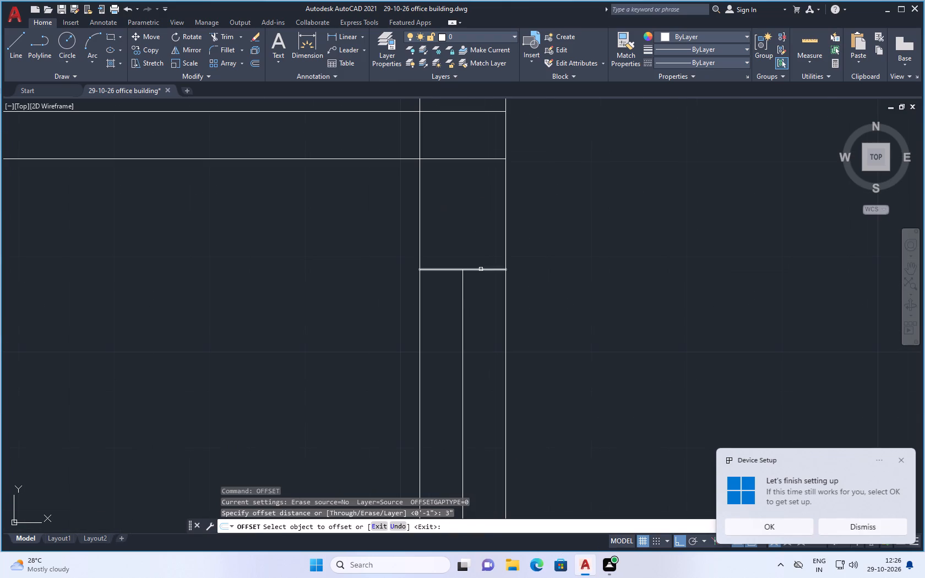
click(481, 269)
click(478, 303)
scroll(487, 216, down, 2)
scroll(481, 309, up, 2)
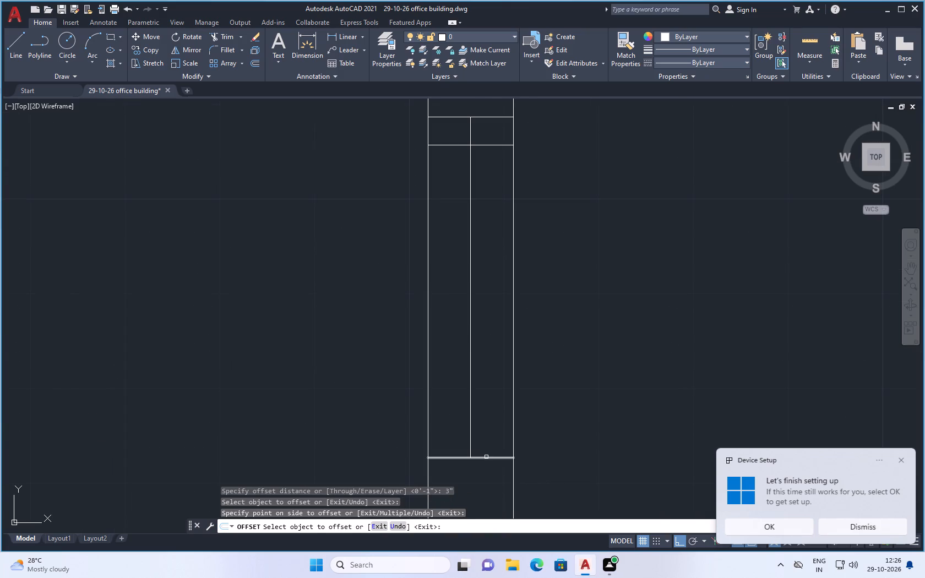
drag(487, 458, 489, 450)
click(489, 421)
key(Escape)
Offset the new window's 3' centre line 0.5" to the east and 0.5" to the west.
key(space)
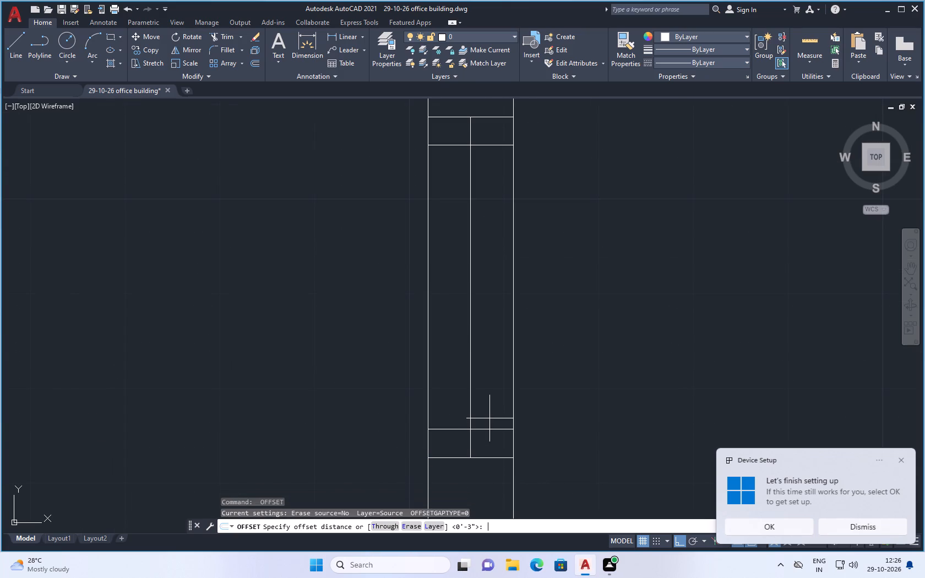
key(o)
key(period)
key(5)
key(BackSpace)
key(BackSpace)
key(BackSpace)
key(0)
key(period)
text(5")
key(Return)
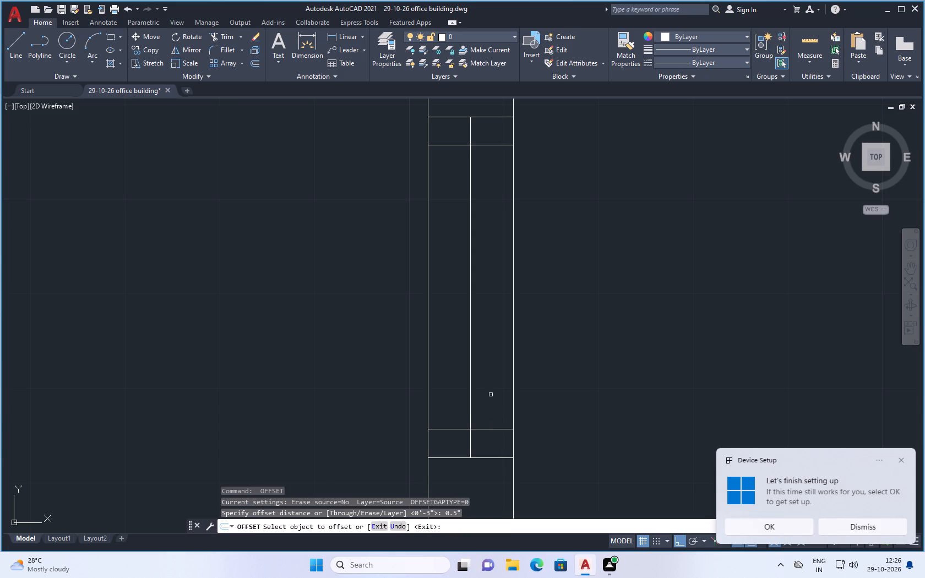
drag(470, 361, 479, 357)
click(488, 354)
scroll(472, 358, up, 2)
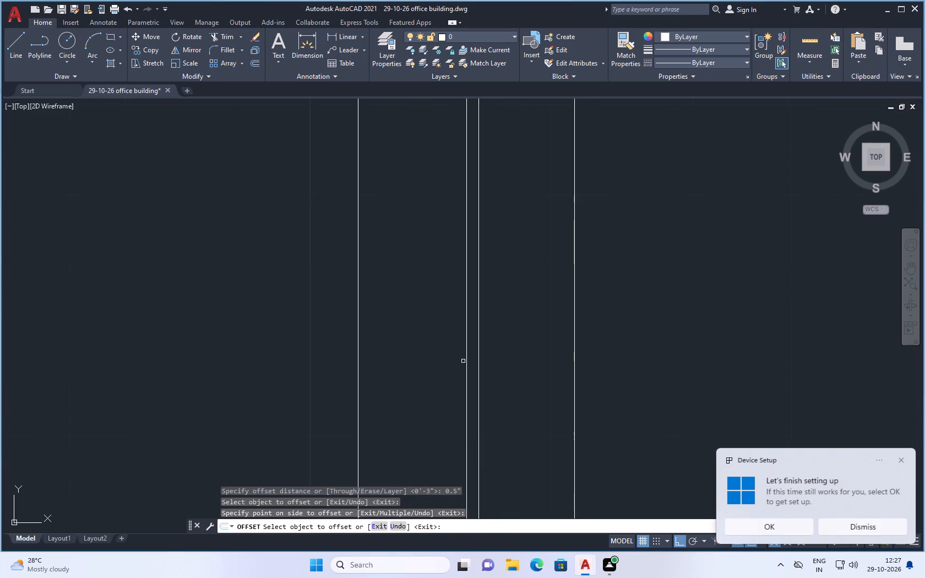
click(466, 359)
click(417, 374)
key(Escape)
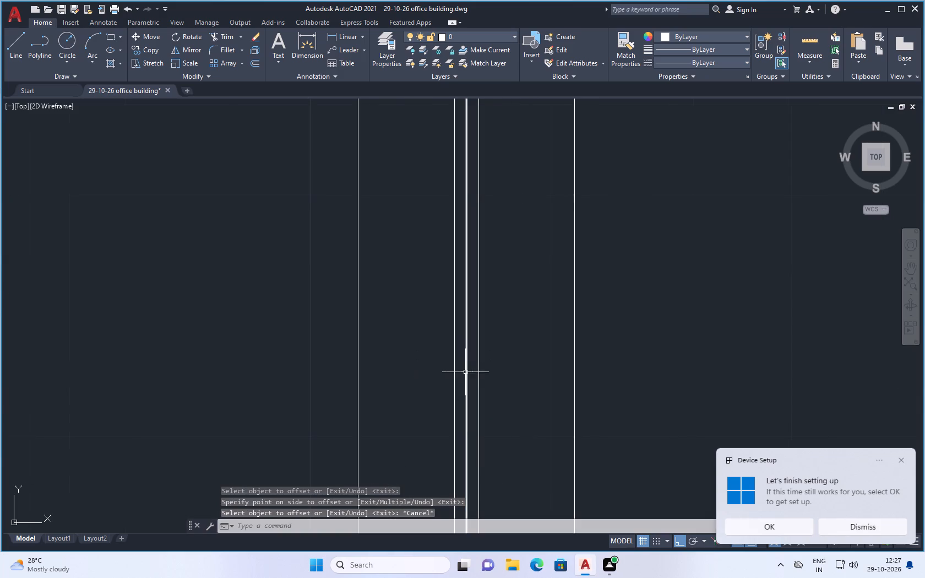
Erase the window's original centre line between the two offset copies.
click(465, 373)
key(Delete)
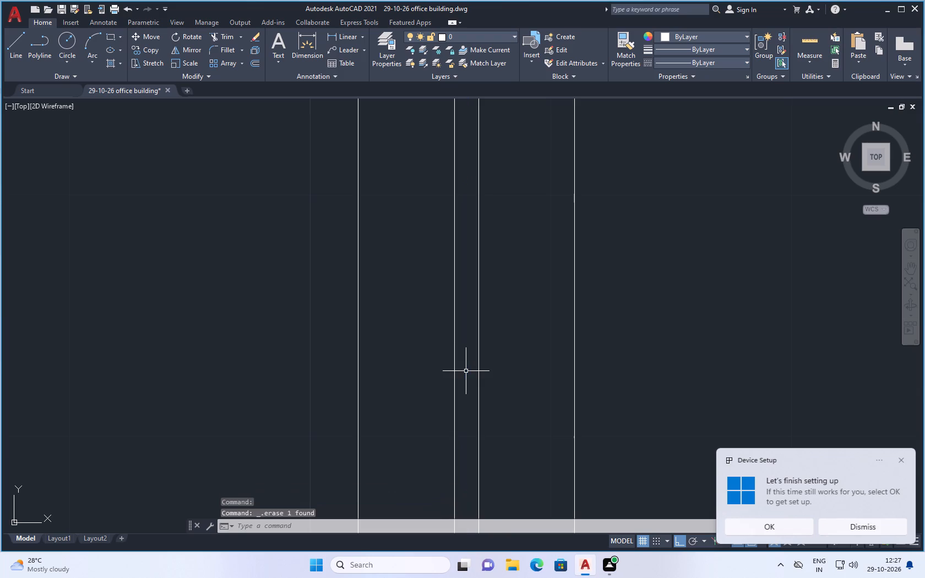
At the window's north end, trim both pane lines inside the 3" frame strip and the inner cross line between them.
scroll(466, 371, down, 3)
scroll(468, 220, up, 1)
key(t)
key(r)
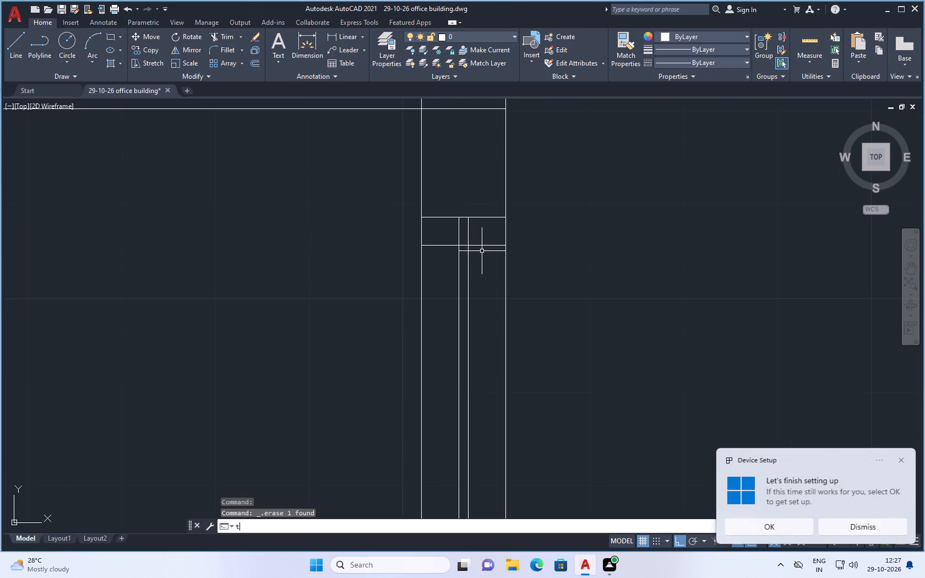
key(Return)
click(469, 231)
click(459, 235)
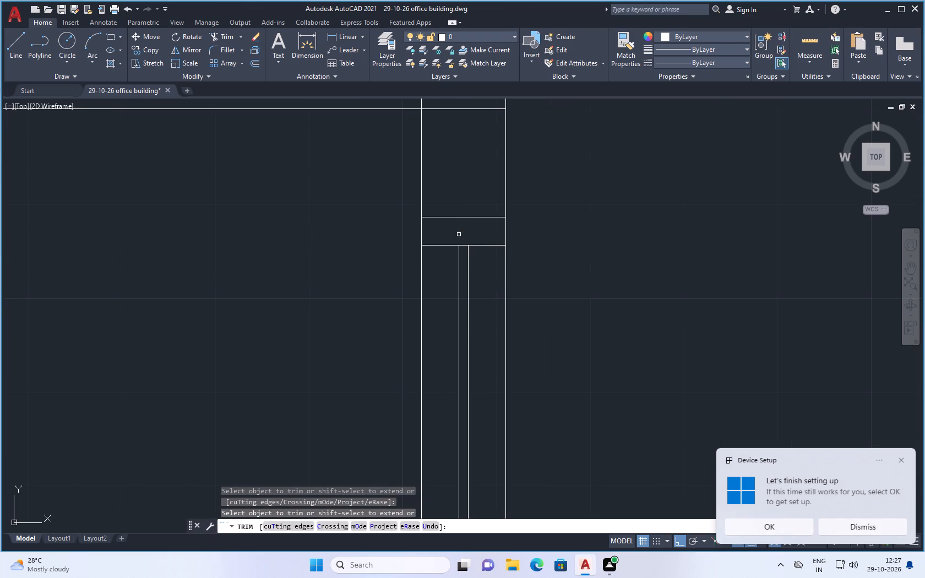
click(464, 247)
At the window's south end, trim both pane lines inside the 3" frame strip and the inner cross line between them.
scroll(466, 223, down, 2)
scroll(467, 358, up, 2)
click(463, 329)
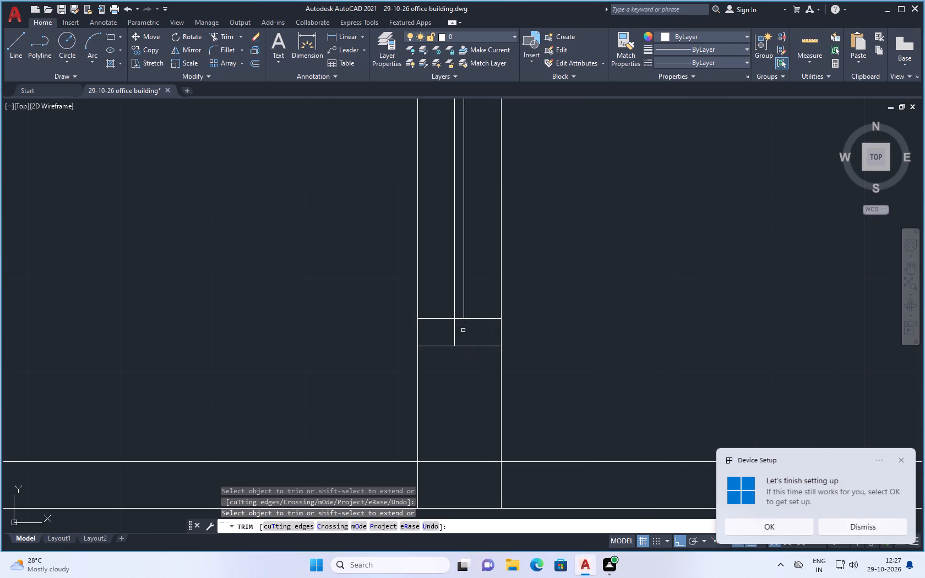
click(454, 334)
scroll(460, 315, up, 2)
click(457, 321)
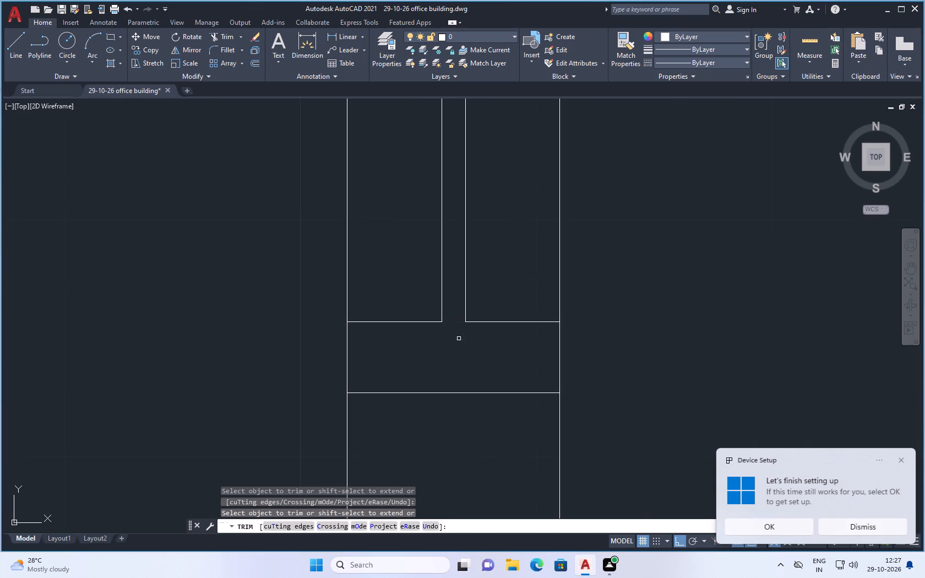
scroll(459, 339, down, 3)
key(Escape)
Where the partition north of the newest window room meets the east wall, trim its lines inside the wall and the inner wall line between its faces.
scroll(526, 324, down, 3)
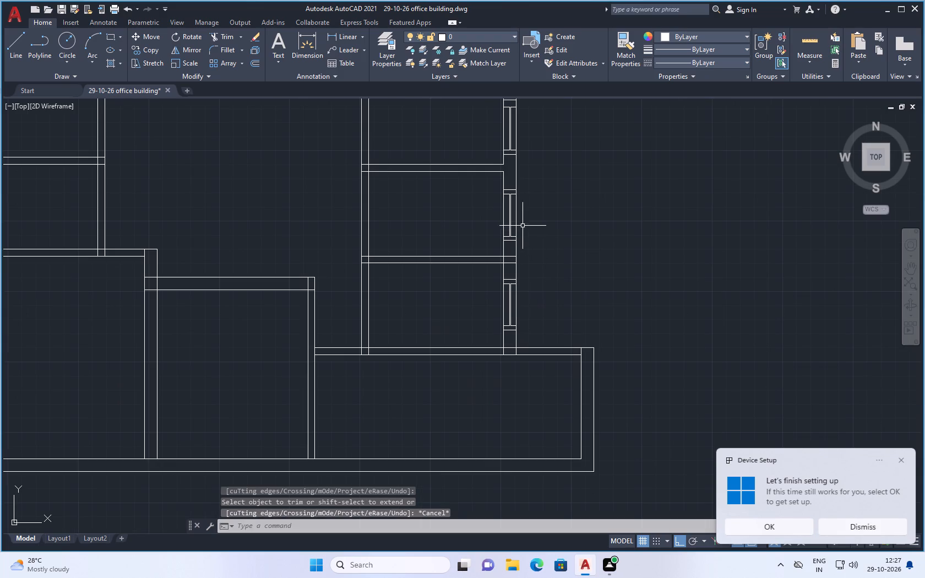
text(tr)
key(Return)
scroll(512, 255, up, 1)
click(507, 257)
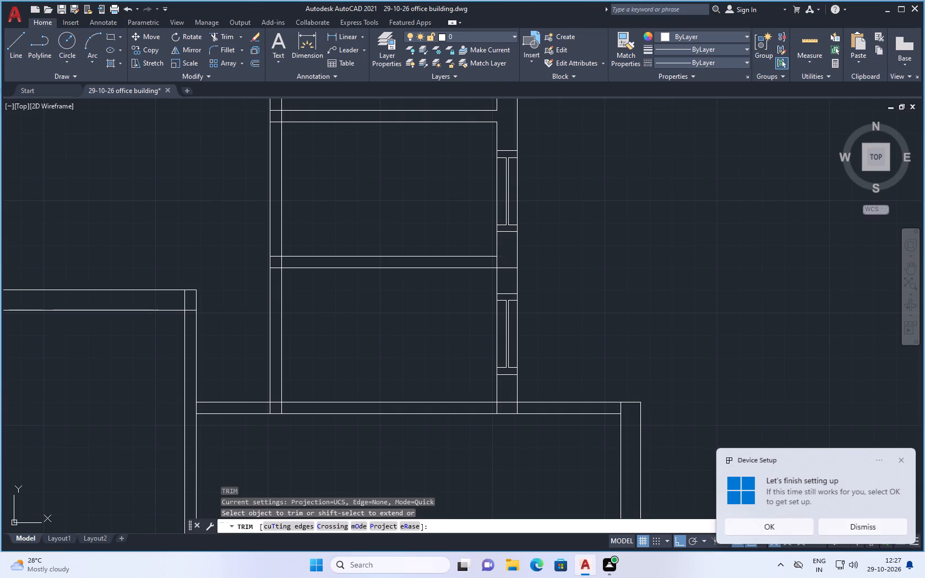
click(505, 268)
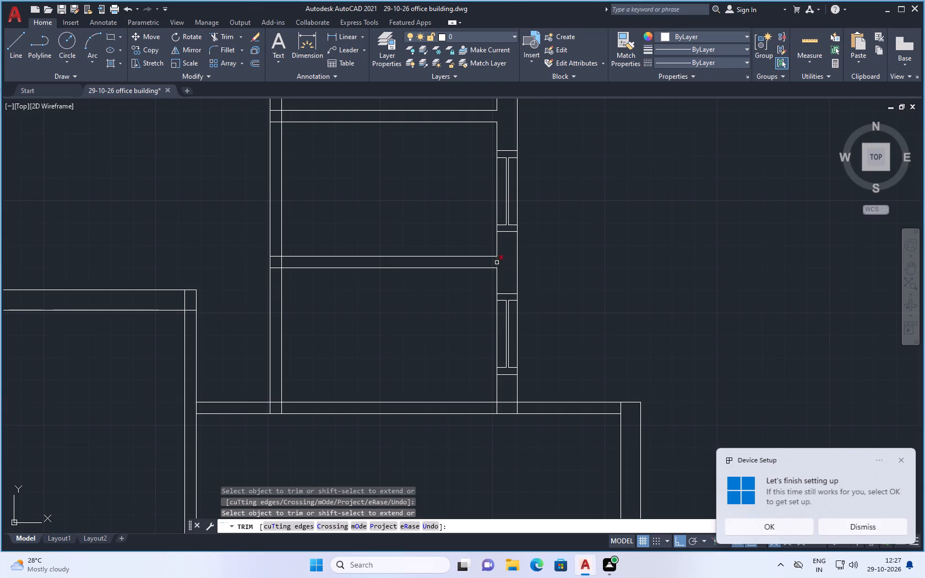
click(497, 263)
Where the window rooms' east wall meets the wall to the south, trim its two lines inside that wall and the north line between them.
scroll(503, 312, down, 1)
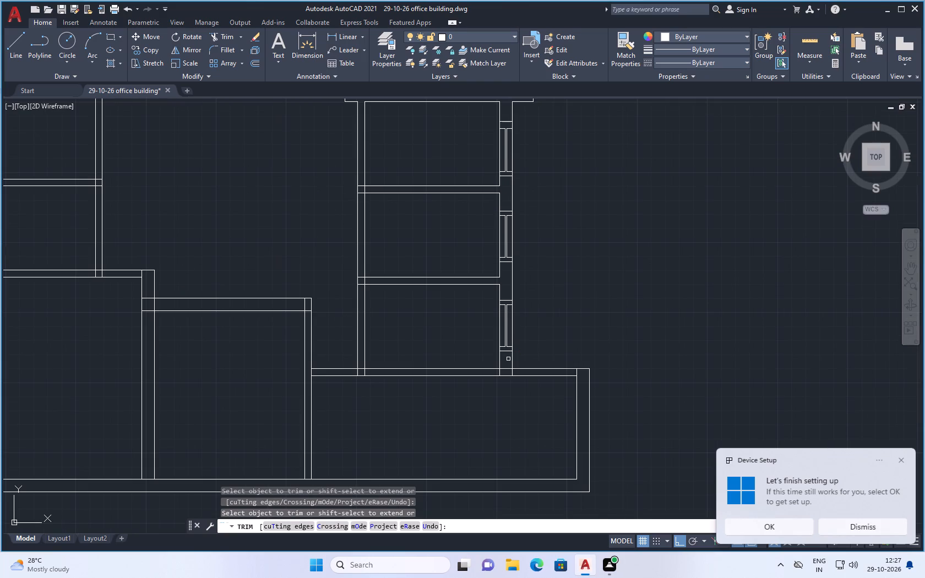
scroll(508, 405, up, 2)
click(511, 323)
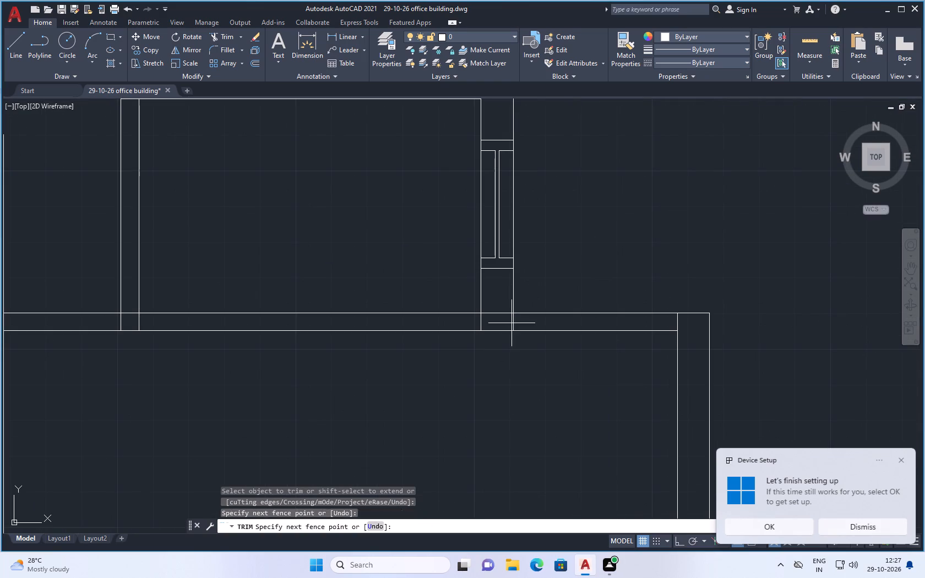
click(514, 321)
click(480, 323)
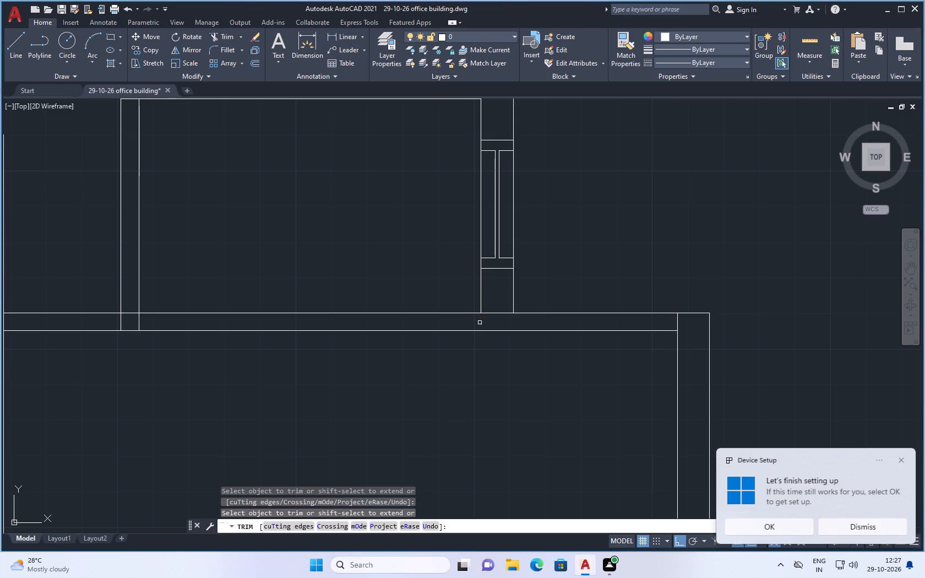
click(499, 314)
At the northeast corner of the large southeast room, trim the east wall's inner line where it crosses the north wall.
scroll(503, 324, down, 2)
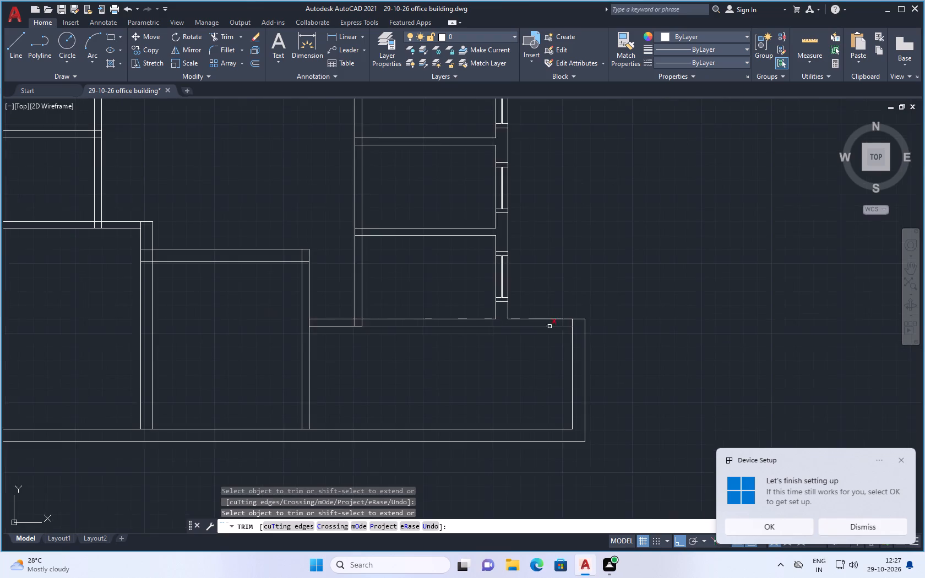
scroll(554, 325, up, 2)
click(598, 320)
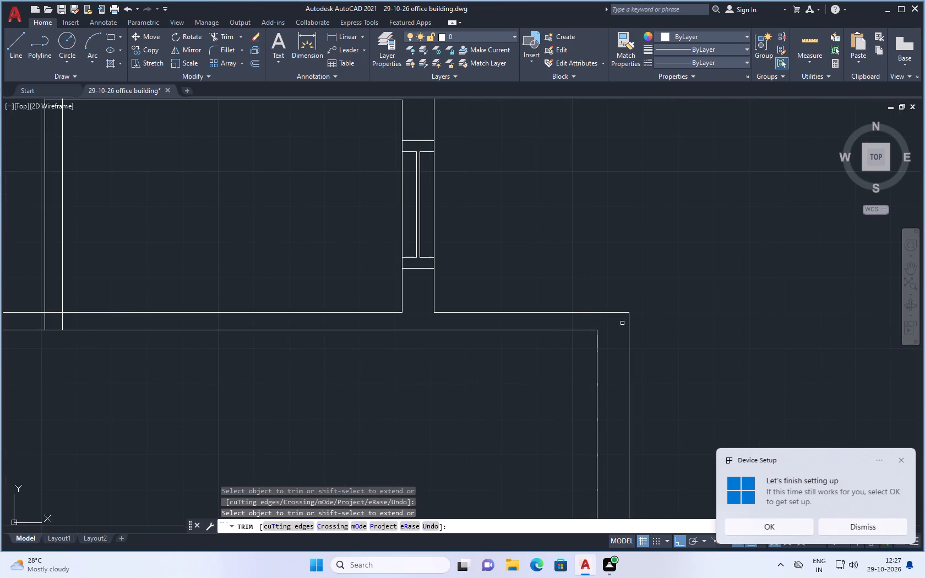
scroll(626, 320, down, 3)
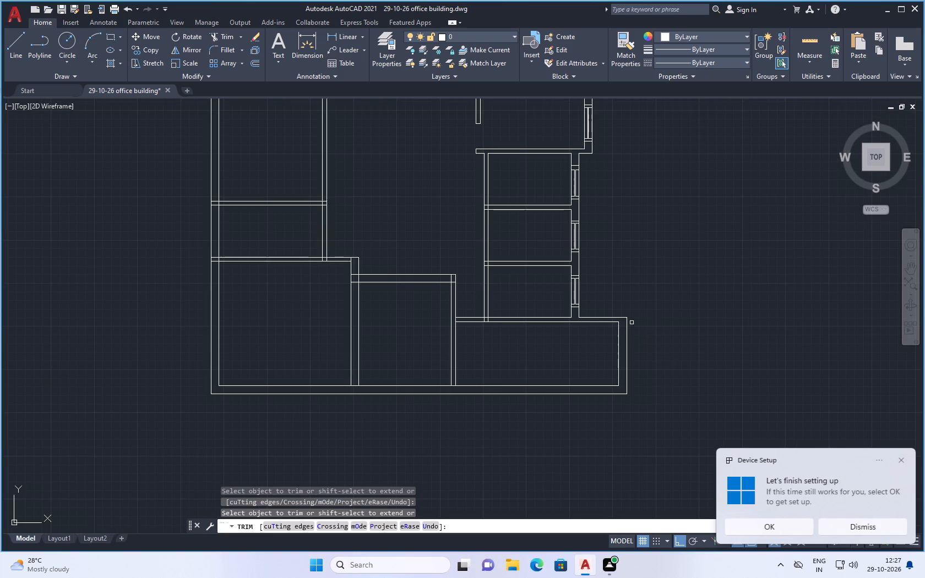
scroll(487, 357, down, 1)
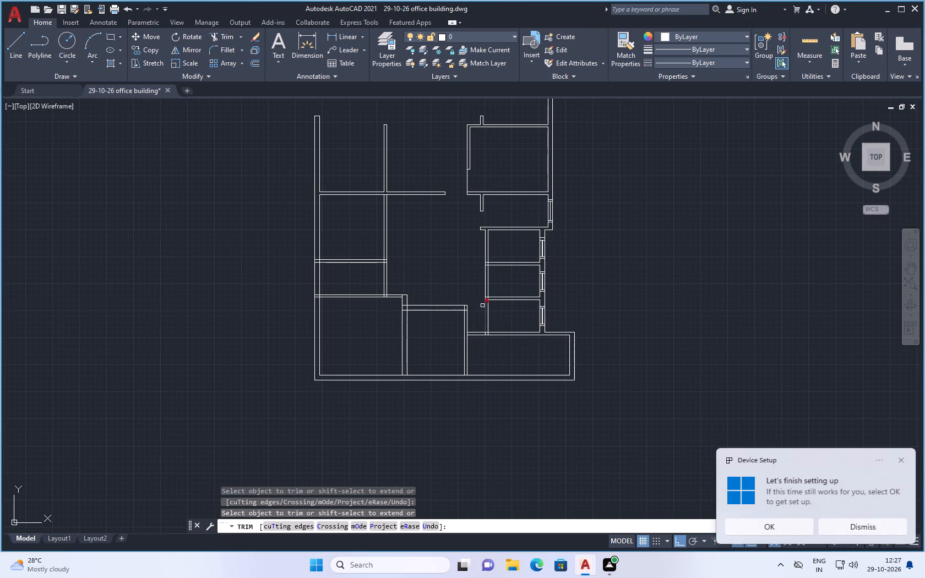
key(Escape)
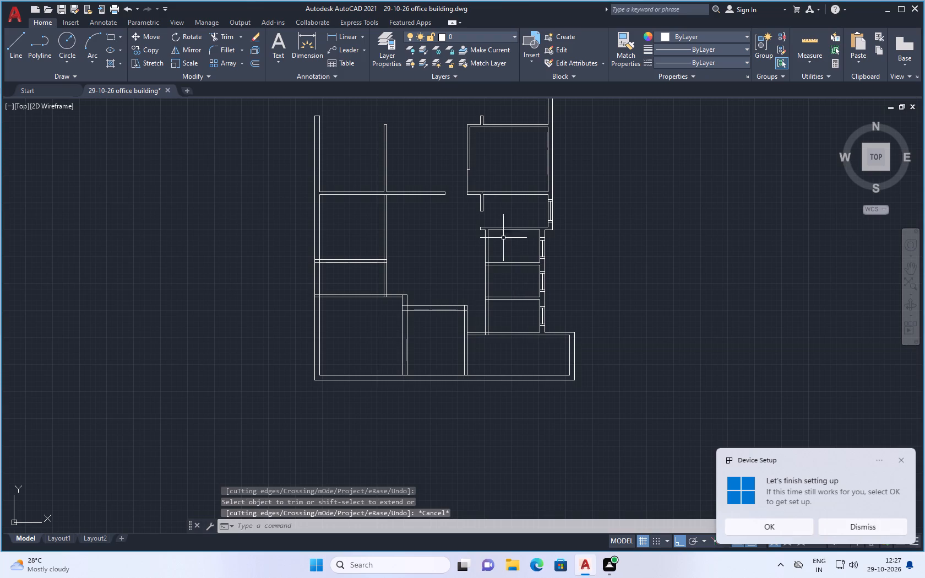
In the west wall of the northernmost small window room, draw a 2'6" line north from its south partition and a line across the wall at its end.
scroll(499, 242, up, 2)
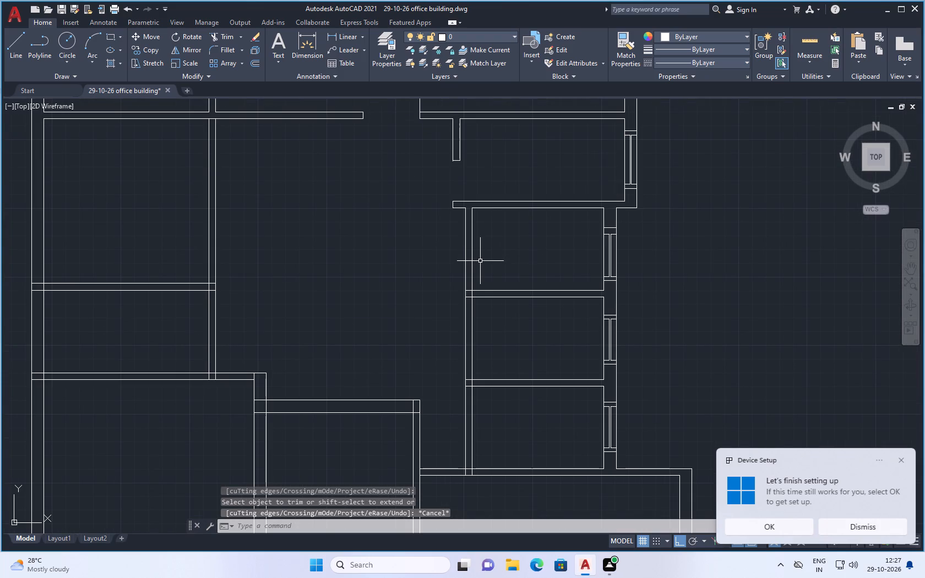
click(17, 41)
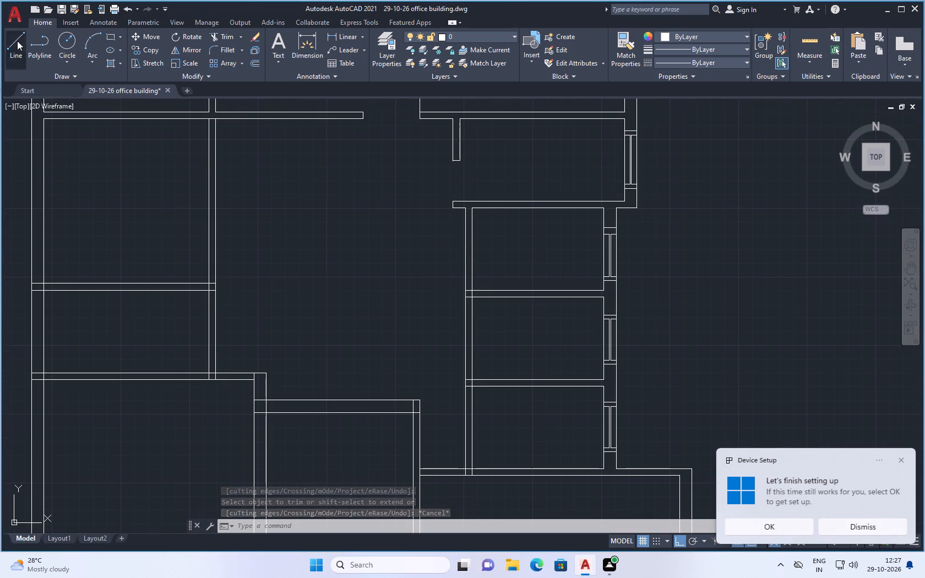
scroll(363, 174, up, 2)
scroll(436, 291, down, 2)
scroll(481, 331, up, 2)
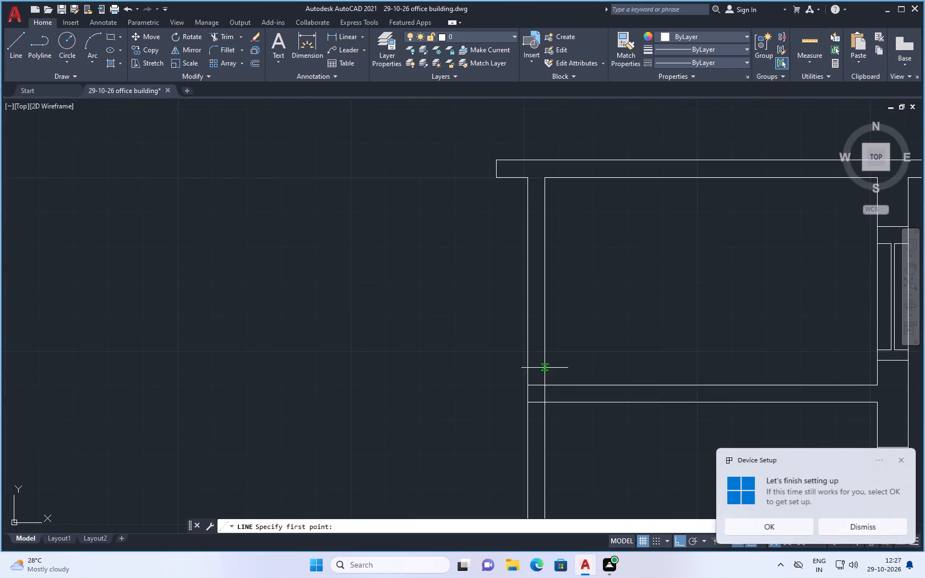
click(537, 383)
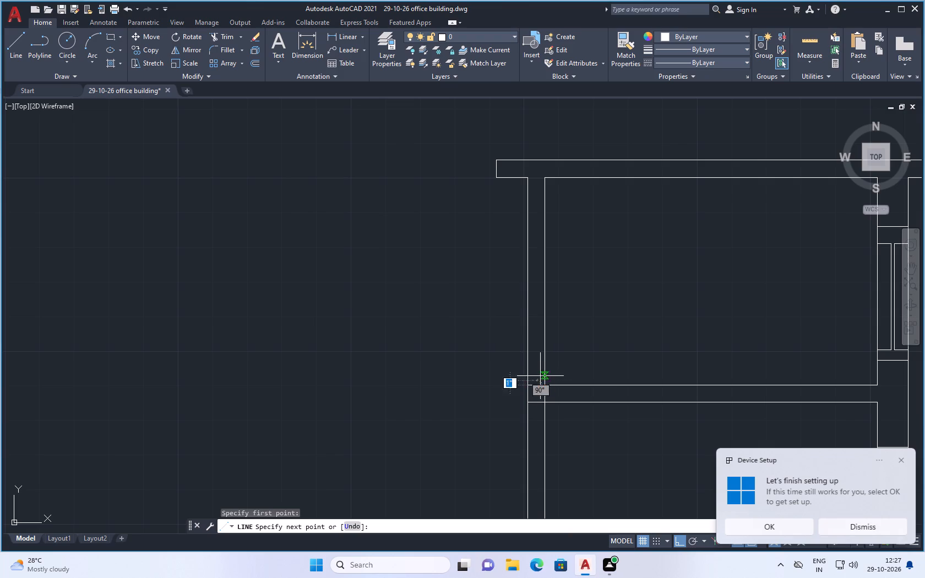
text(2'6")
key(Return)
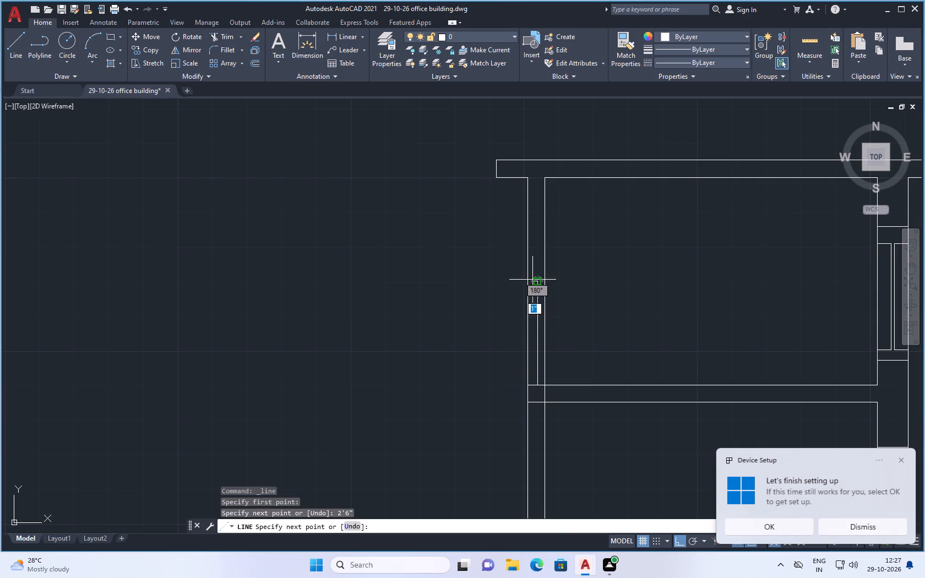
scroll(531, 280, up, 2)
click(518, 286)
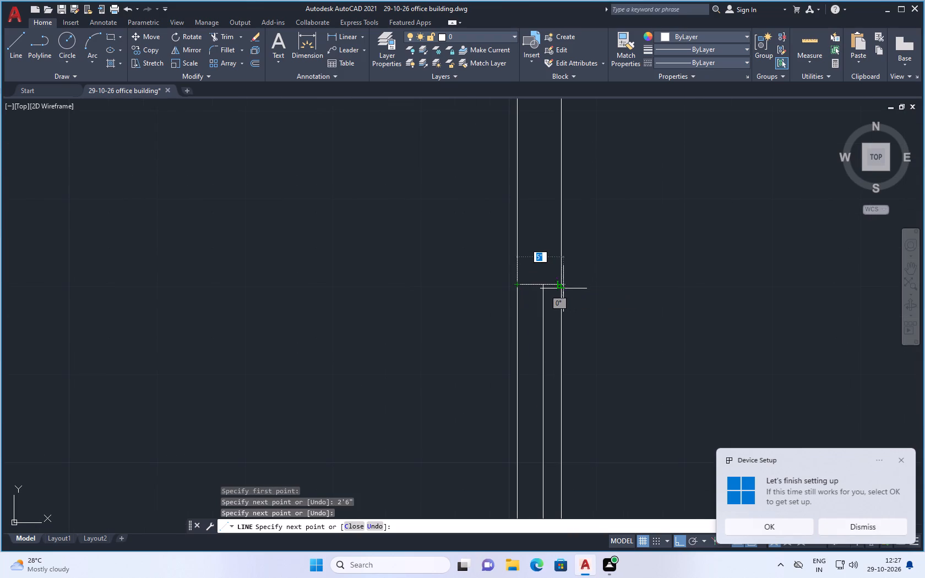
click(561, 287)
key(Escape)
scroll(532, 308, down, 3)
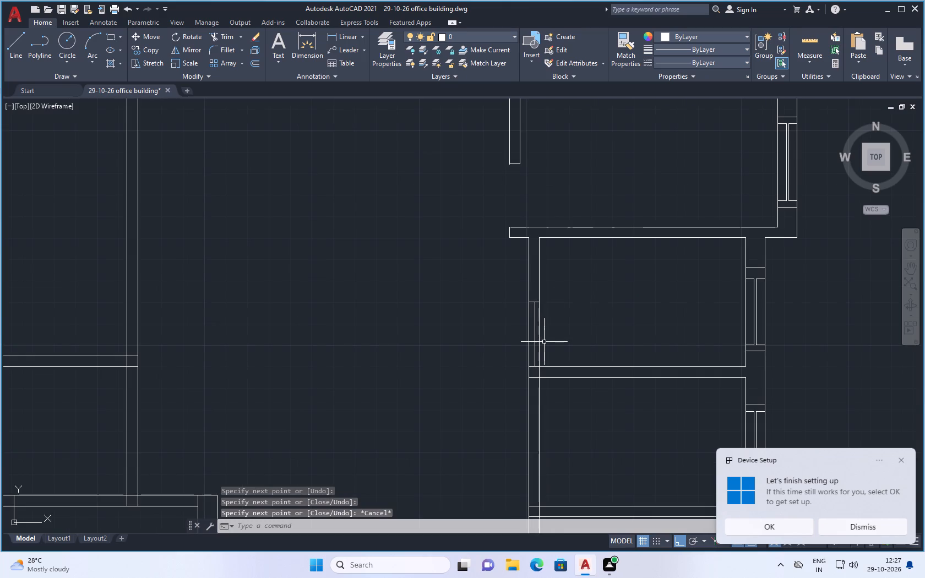
Trim both wall faces and remove the guide line below the new cross line to open the 2'6" doorway.
text(tr)
key(Return)
scroll(543, 334, up, 1)
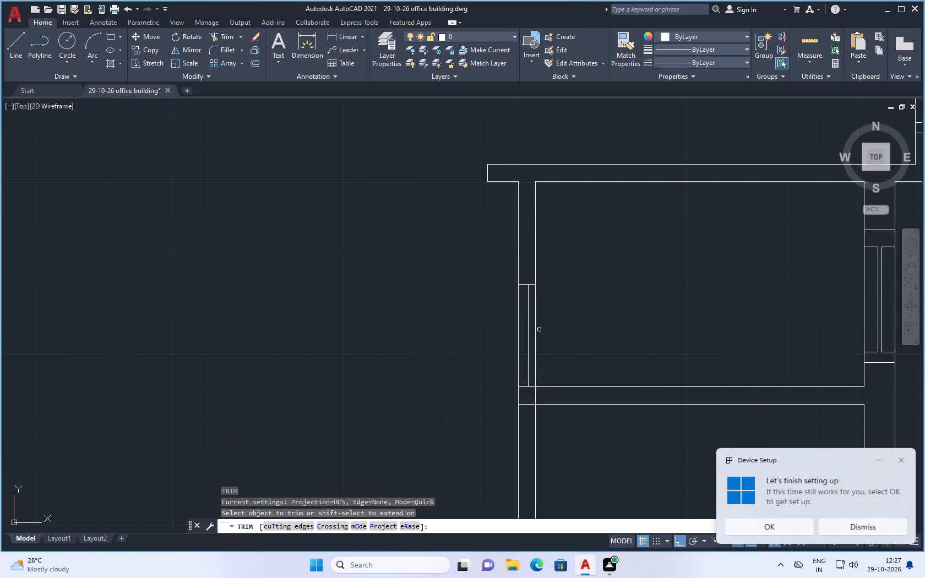
click(536, 330)
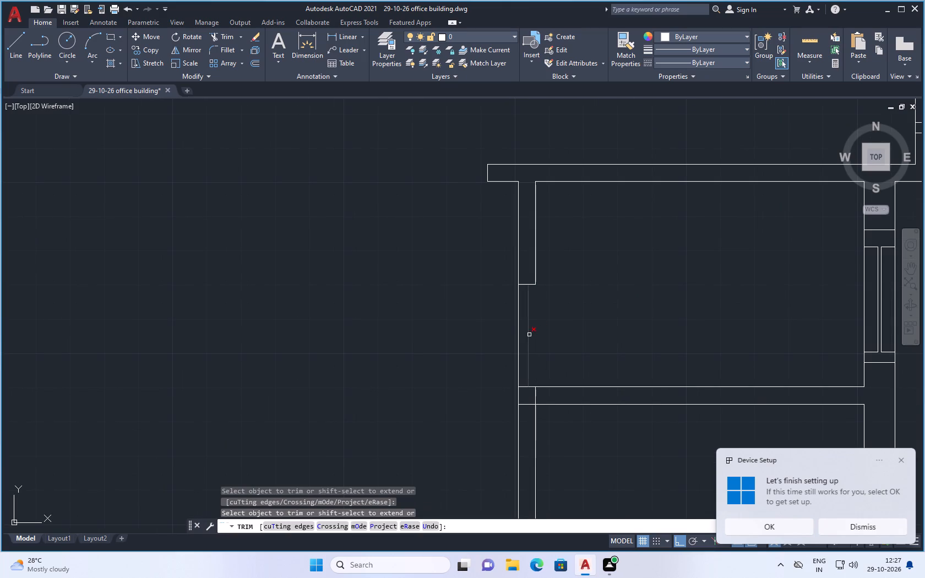
click(529, 335)
click(518, 338)
scroll(543, 320, down, 2)
key(Escape)
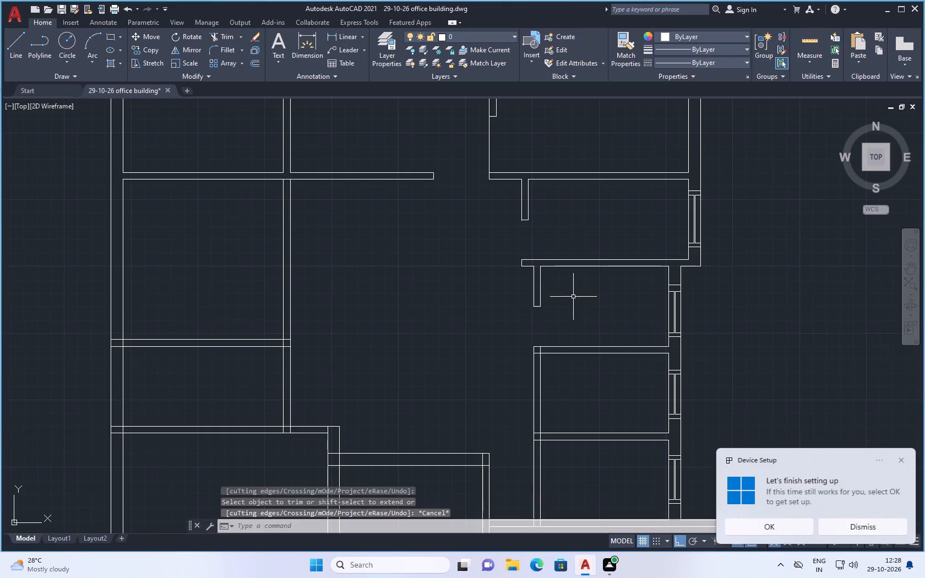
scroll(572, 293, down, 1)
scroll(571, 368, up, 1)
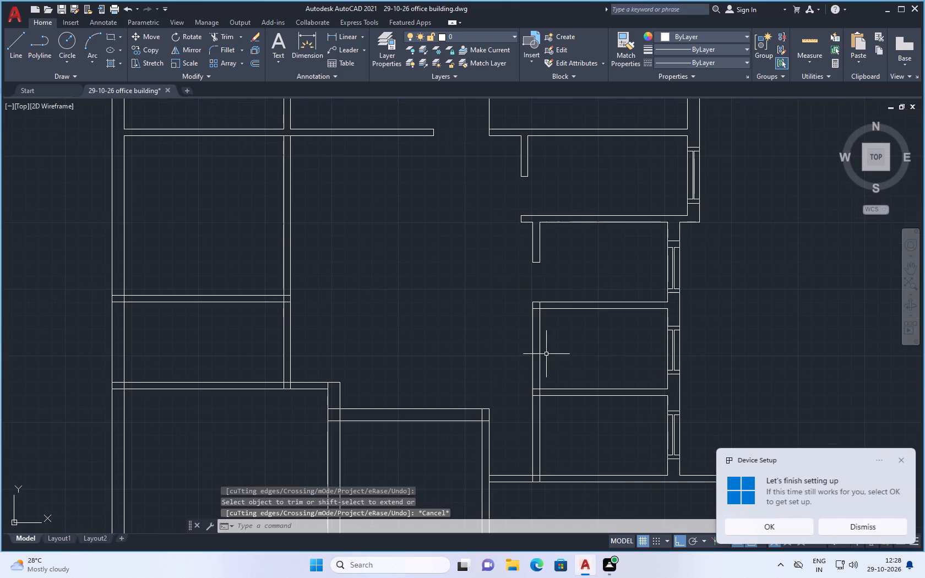
In the west wall of the middle small window room, draw a 2'6" line north from its south partition and a line across the wall there.
click(20, 43)
scroll(542, 399, up, 2)
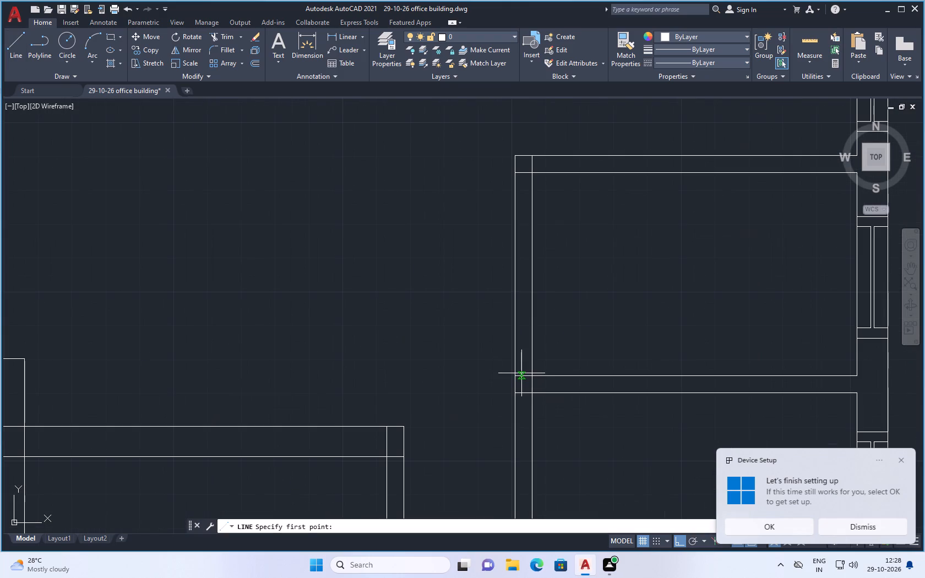
click(523, 375)
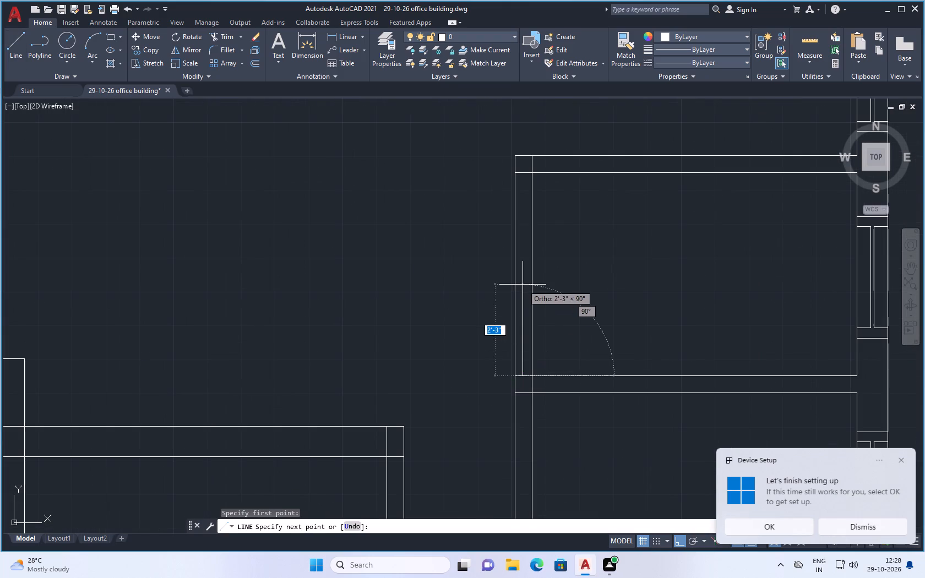
key(2)
text('6")
key(Return)
scroll(518, 271, up, 2)
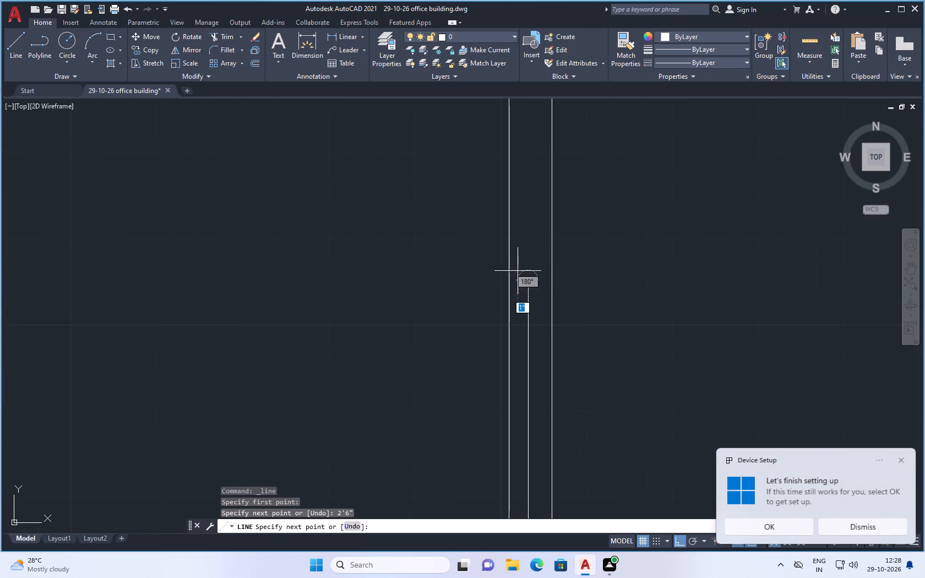
drag(510, 279, 523, 276)
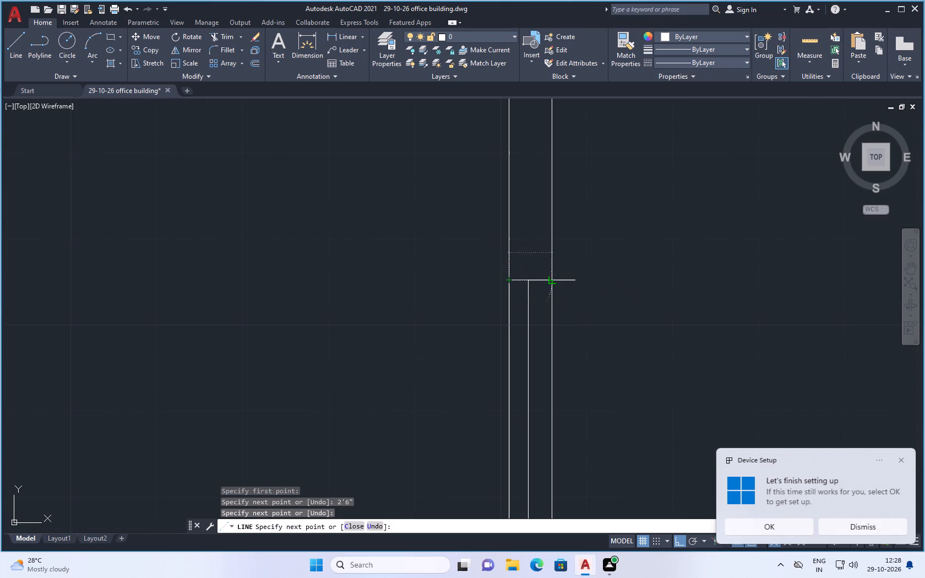
click(554, 277)
key(Escape)
Trim both wall faces and remove the guide line below the middle room's new cross line to open its doorway.
scroll(526, 296, down, 3)
text(tr)
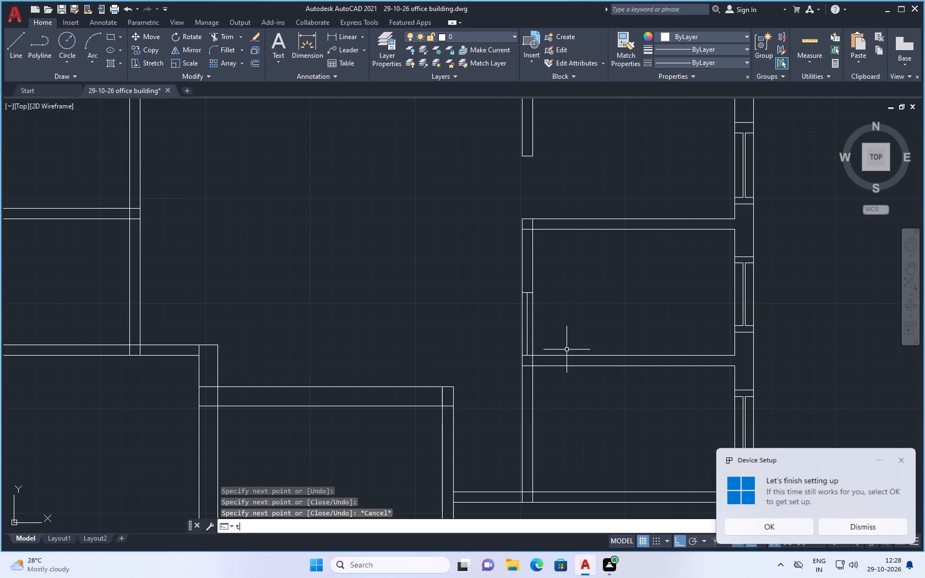
key(Return)
click(533, 322)
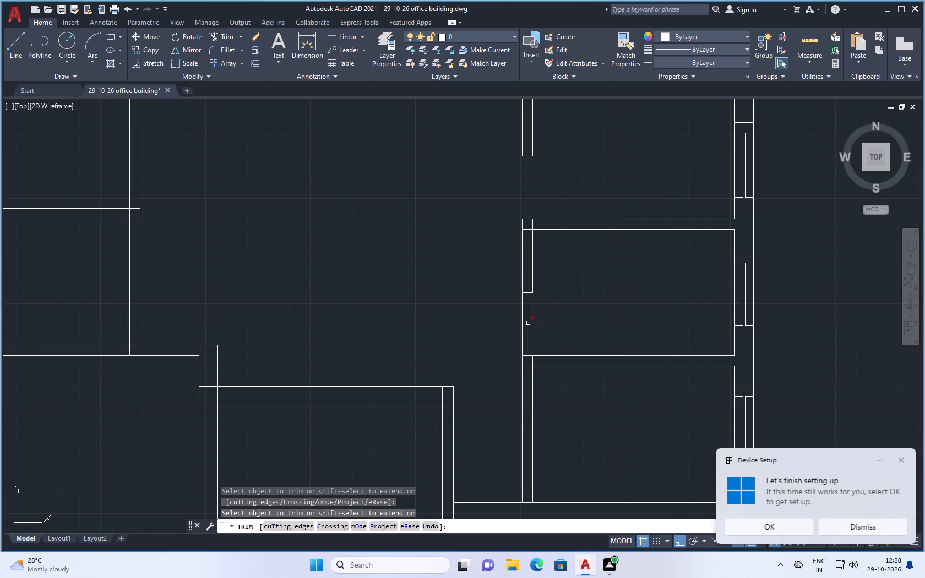
click(528, 323)
click(523, 326)
key(Escape)
In the southernmost small window room's west wall, draw a 2'6" line north from the south wall and a line across the wall at its end.
scroll(546, 317, down, 2)
scroll(555, 363, up, 2)
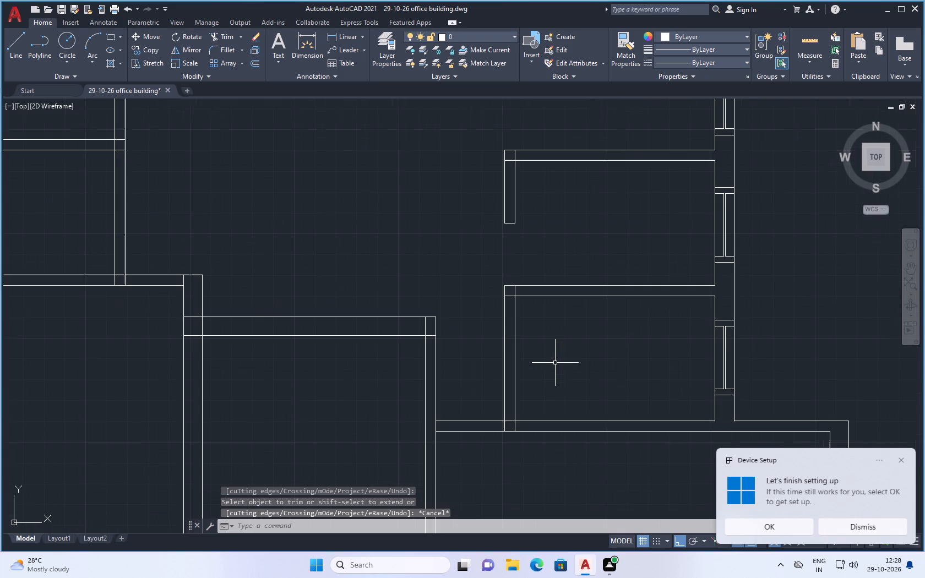
click(15, 40)
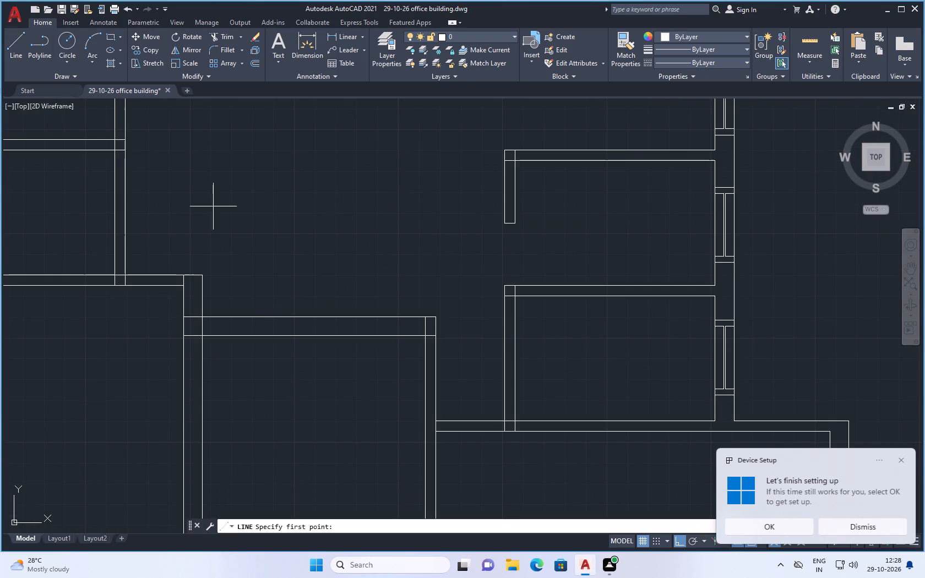
scroll(506, 417, up, 1)
drag(510, 424, 513, 418)
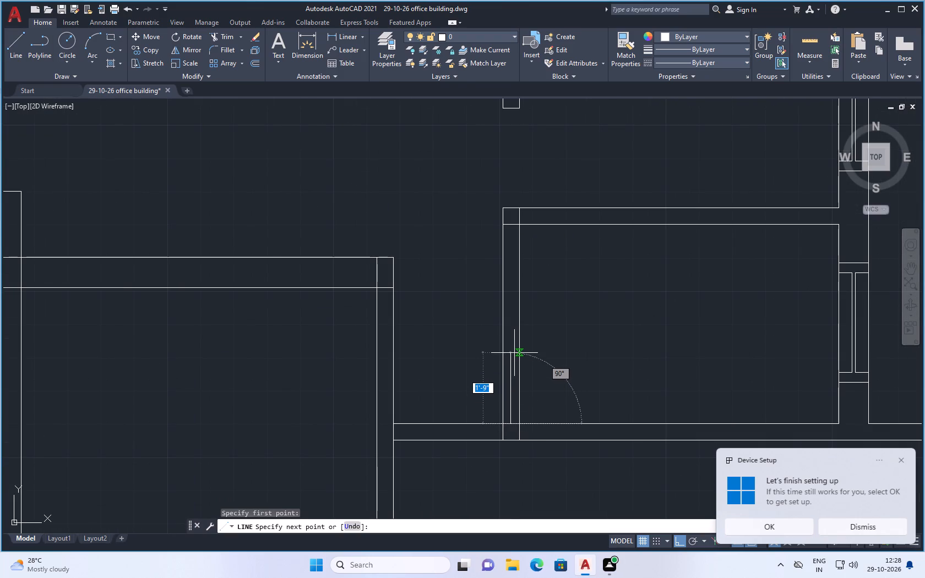
text(2'6")
key(Return)
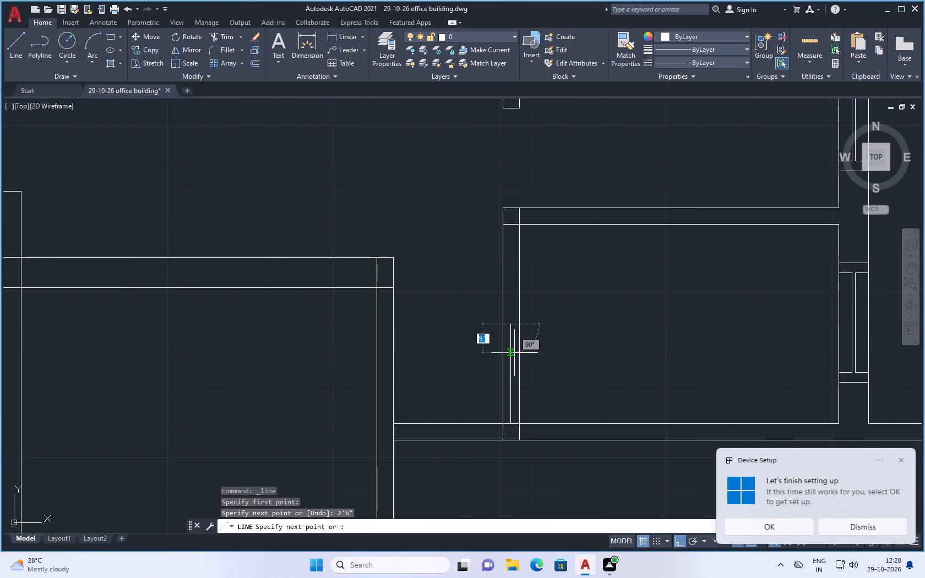
scroll(504, 307, up, 2)
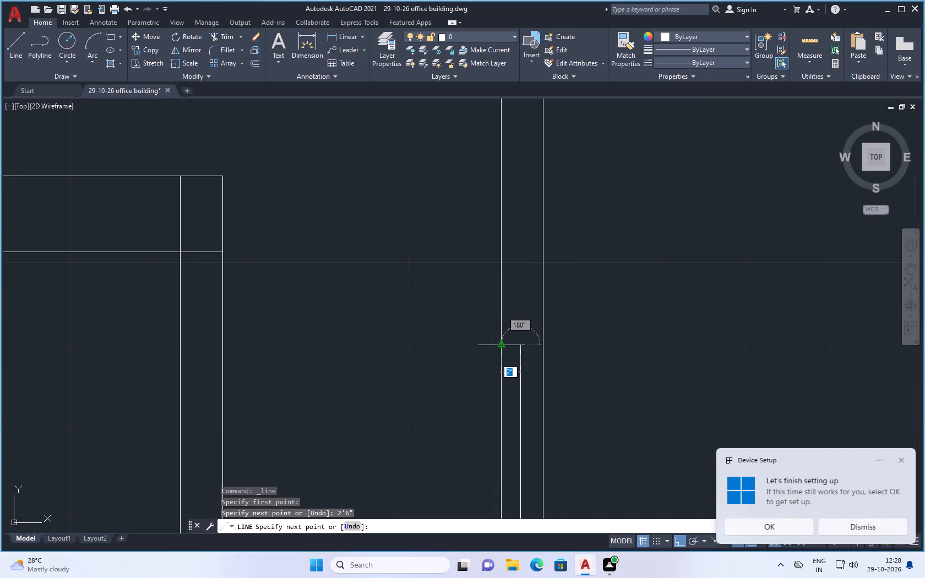
drag(500, 347, 506, 345)
click(546, 342)
key(Escape)
Trim both wall faces and remove the guide line below the southernmost room's new cross line to open its doorway.
scroll(553, 326, down, 2)
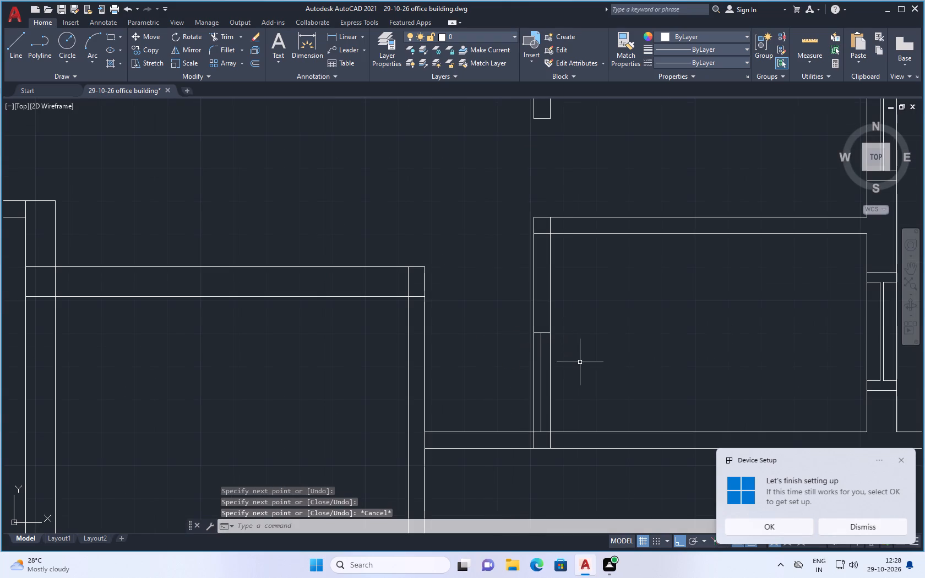
text(tr)
key(Return)
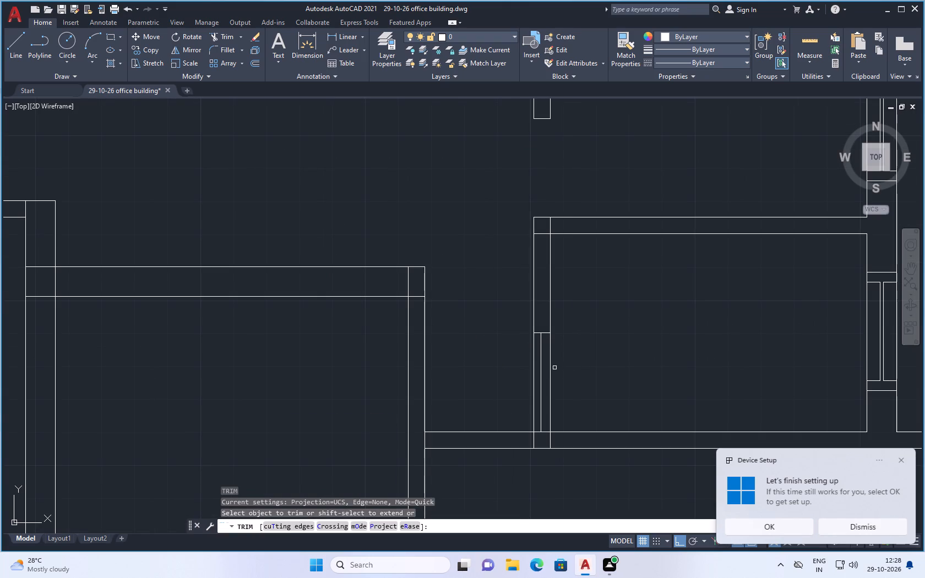
click(549, 372)
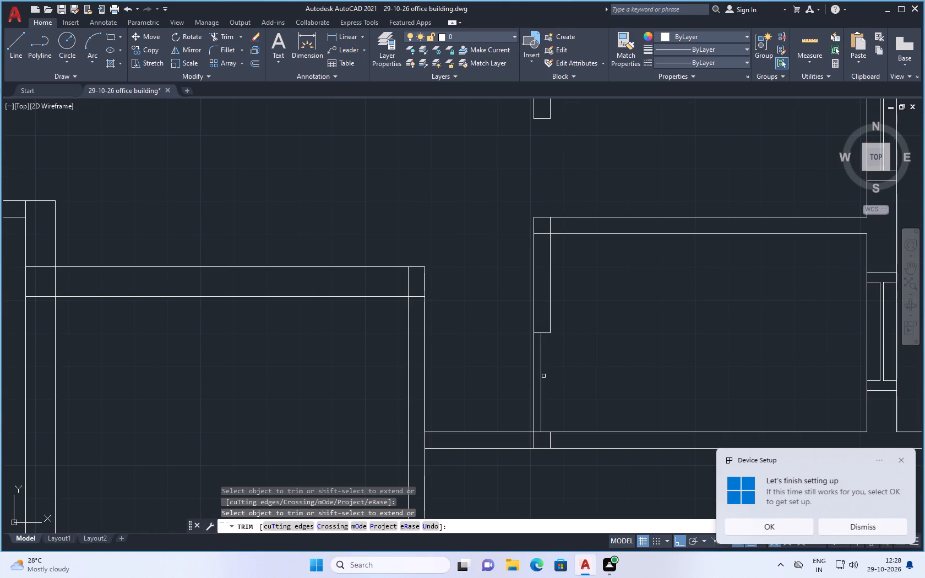
click(541, 376)
click(534, 380)
Trim the two leftover west-wall lines inside the wall south of the southernmost small window room.
scroll(536, 376, down, 2)
scroll(544, 404, up, 2)
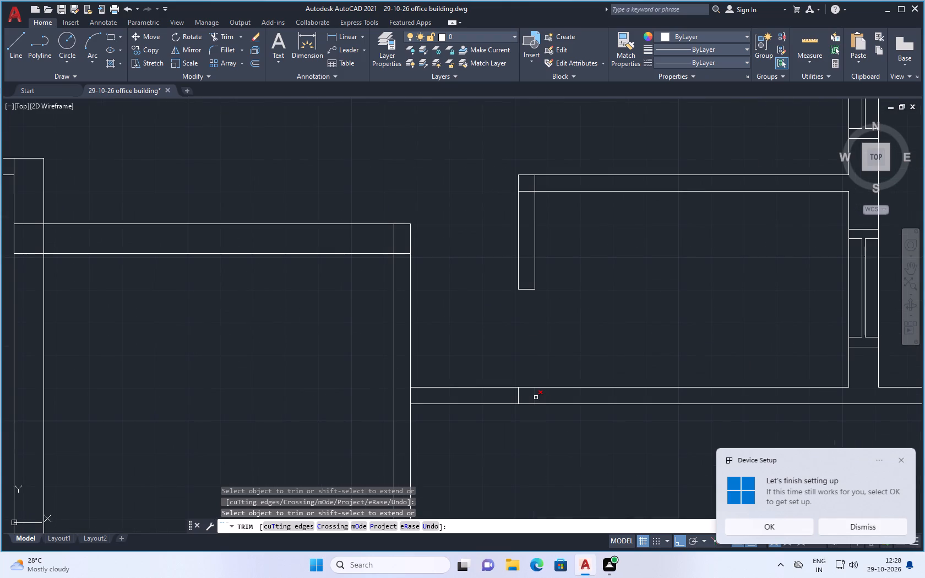
click(536, 397)
click(519, 396)
Trim the crossing wall lines at the northwest corners of the southernmost and middle small window rooms to clean up both junctions.
scroll(541, 370, down, 2)
scroll(538, 271, up, 2)
scroll(531, 350, up, 1)
click(535, 328)
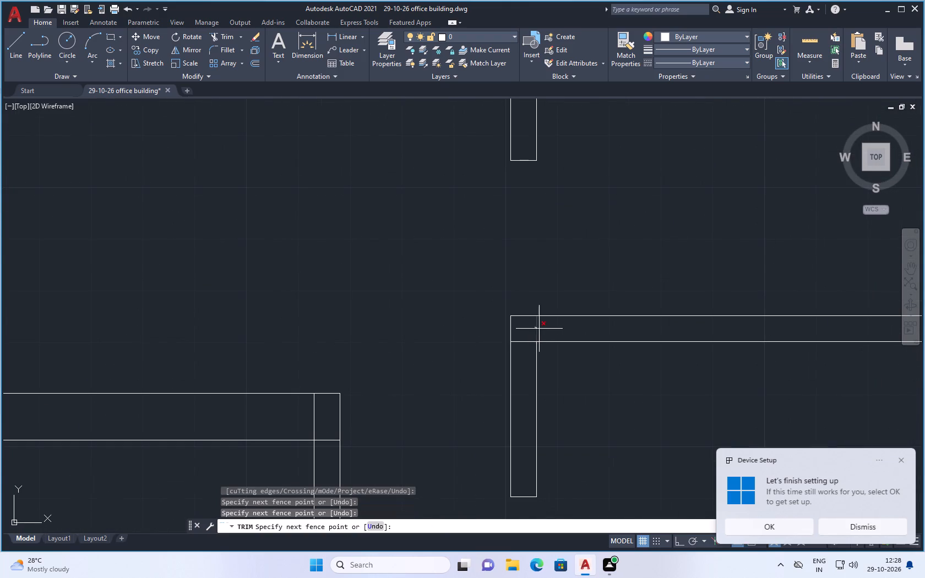
click(539, 329)
drag(525, 341, 526, 358)
scroll(534, 321, down, 3)
scroll(539, 234, up, 2)
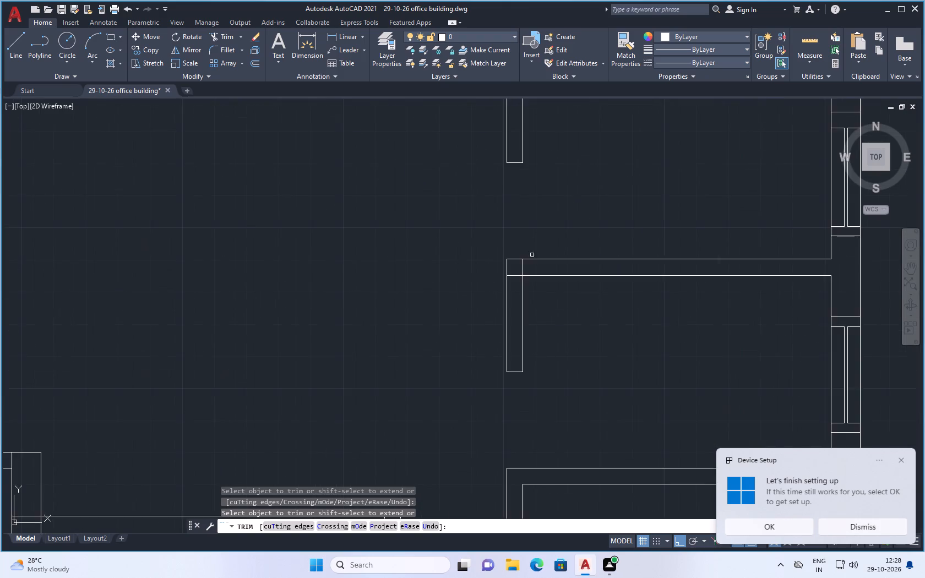
scroll(527, 276, up, 1)
click(517, 264)
click(509, 277)
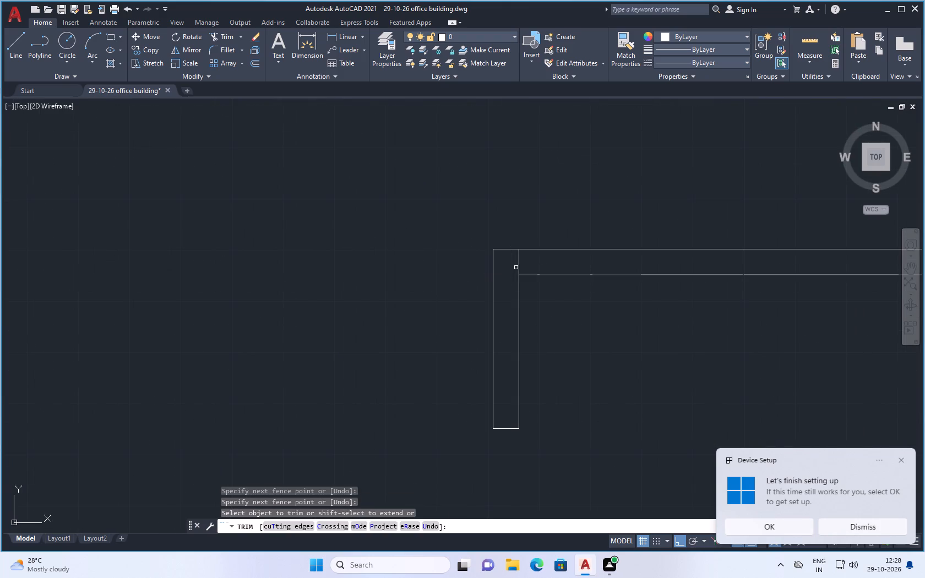
click(519, 264)
scroll(527, 316, down, 3)
scroll(527, 227, up, 1)
scroll(542, 280, down, 2)
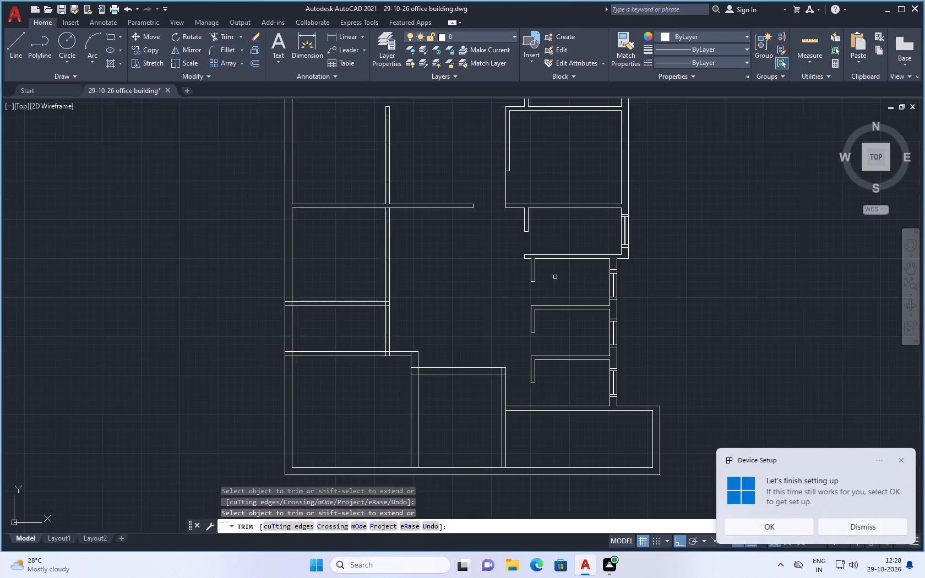
scroll(563, 292, down, 2)
key(Escape)
Save the drawing.
key(ctrl+s)
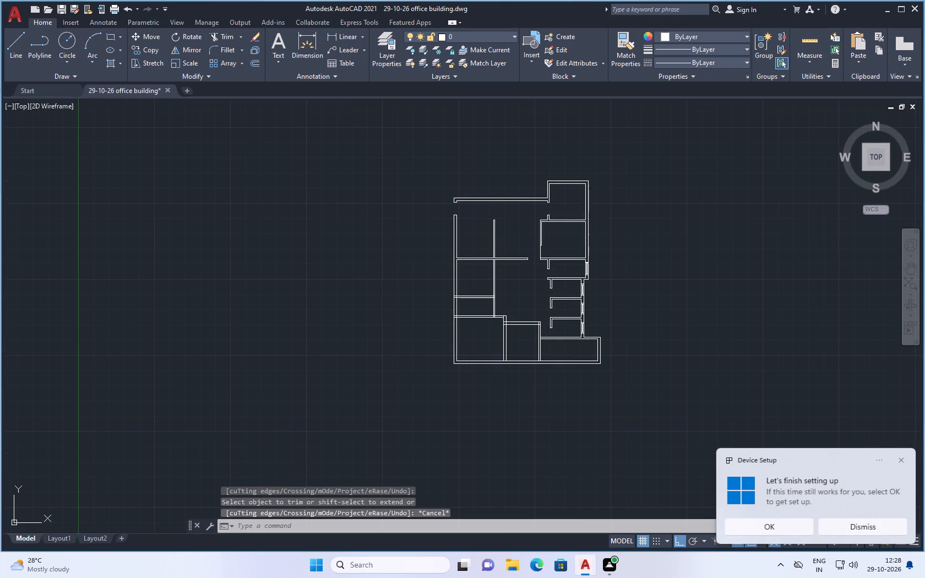
In the middle west room's east wall, draw a 3'6" line south from its north partition and a line across the wall at its end.
scroll(590, 355, up, 1)
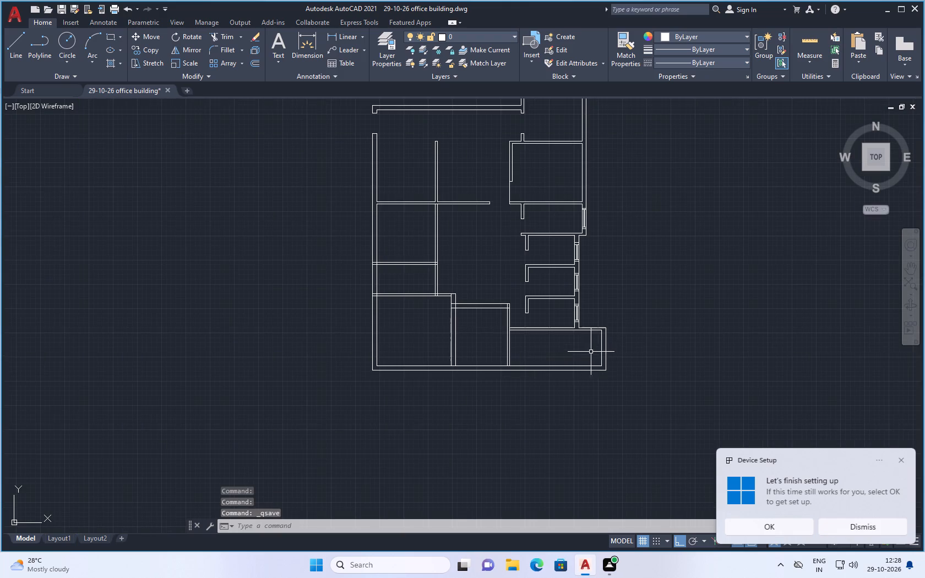
scroll(631, 325, down, 1)
scroll(506, 239, up, 1)
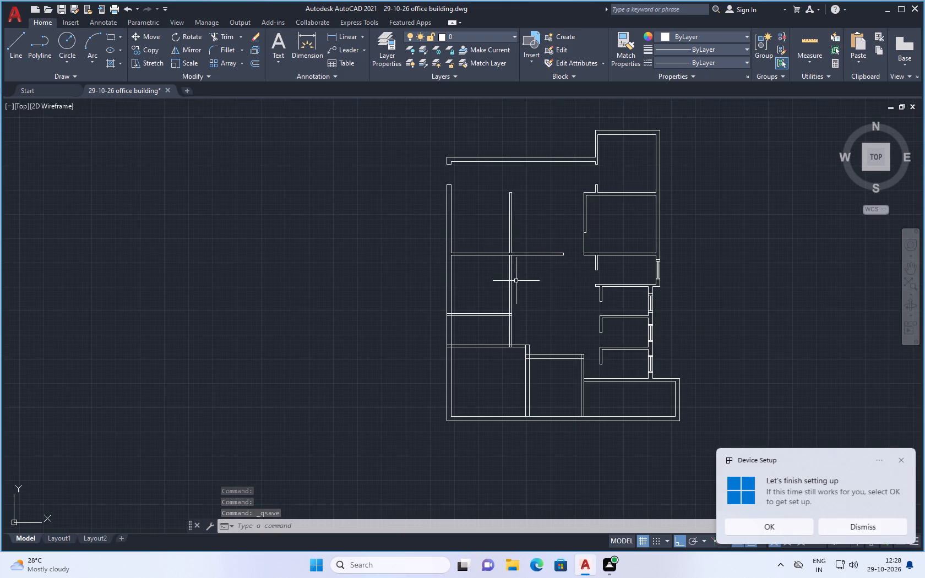
scroll(487, 260, up, 2)
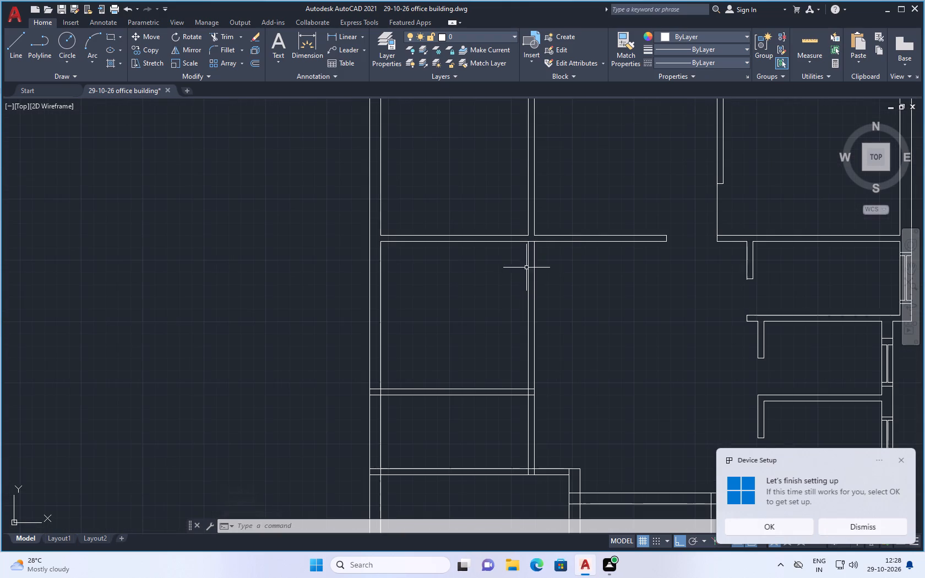
click(10, 41)
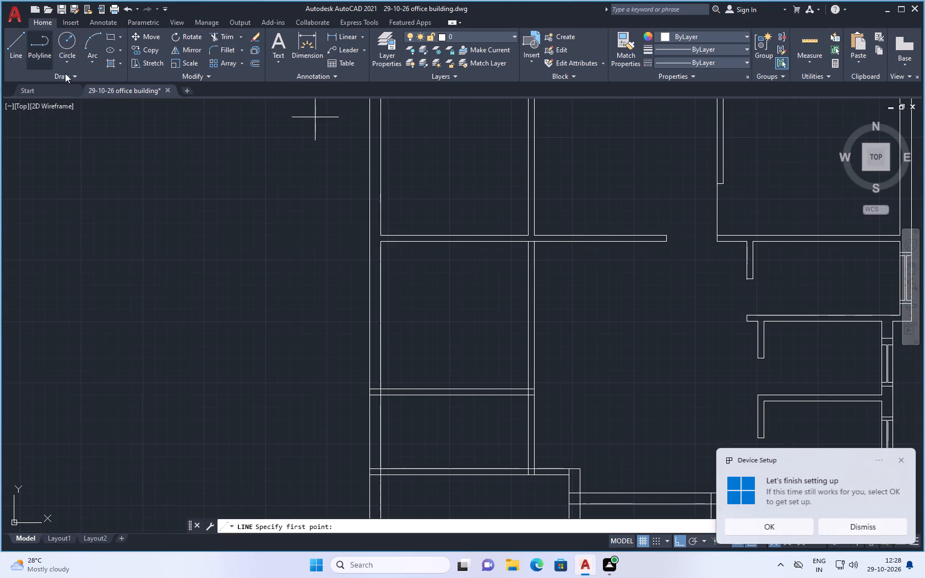
scroll(535, 231, up, 2)
click(523, 255)
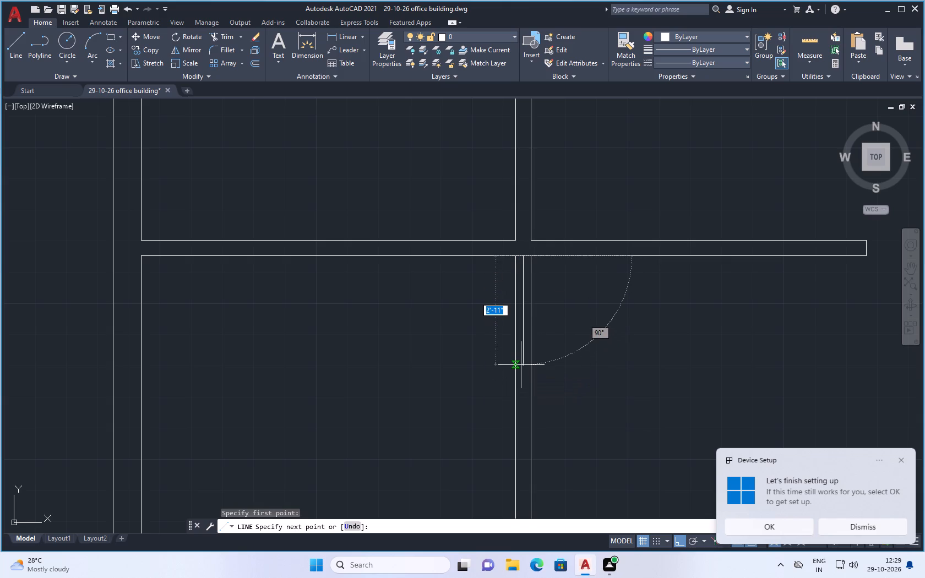
text(3'6")
key(Return)
scroll(518, 373, up, 2)
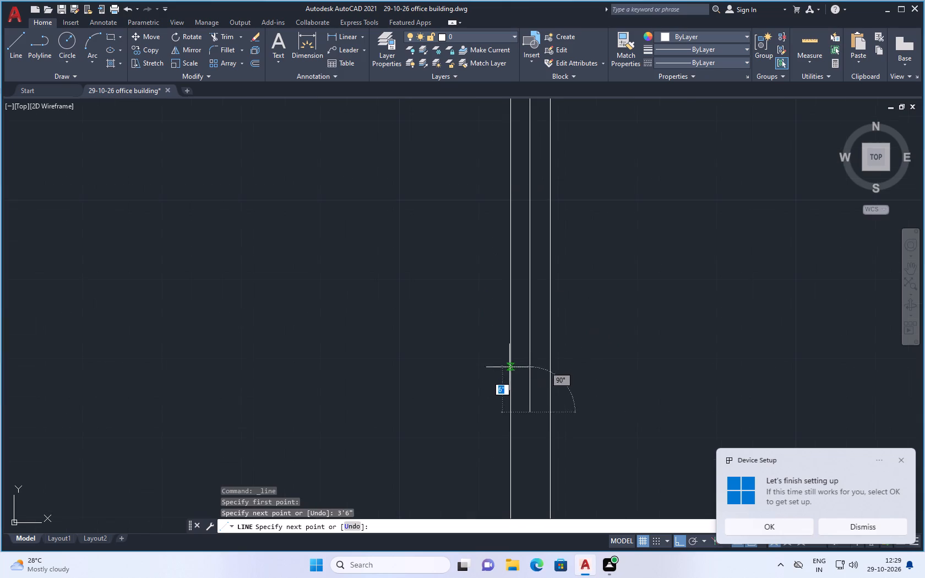
click(510, 409)
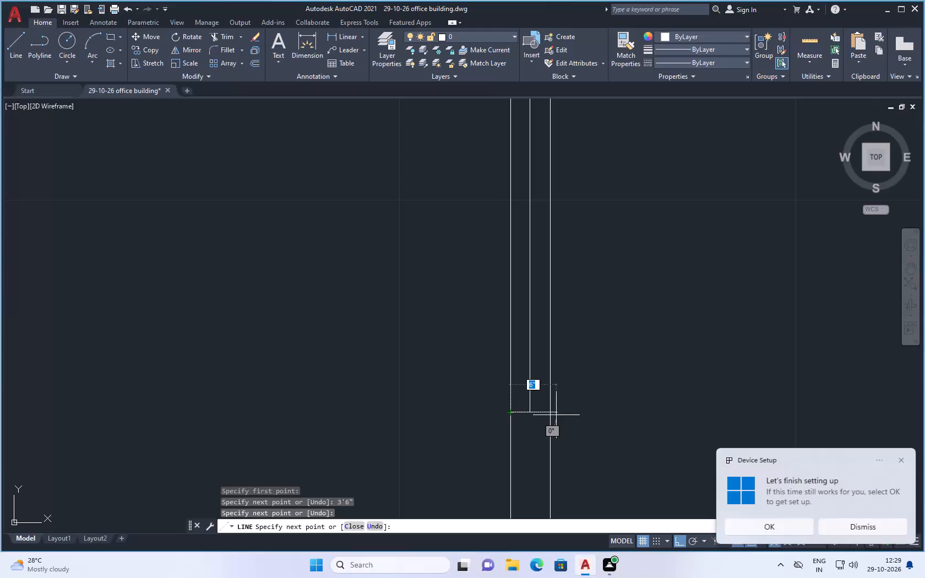
click(549, 410)
key(Escape)
Trim both wall faces and remove the guide line above the middle west room's new cross line to open the doorway.
scroll(513, 392, down, 3)
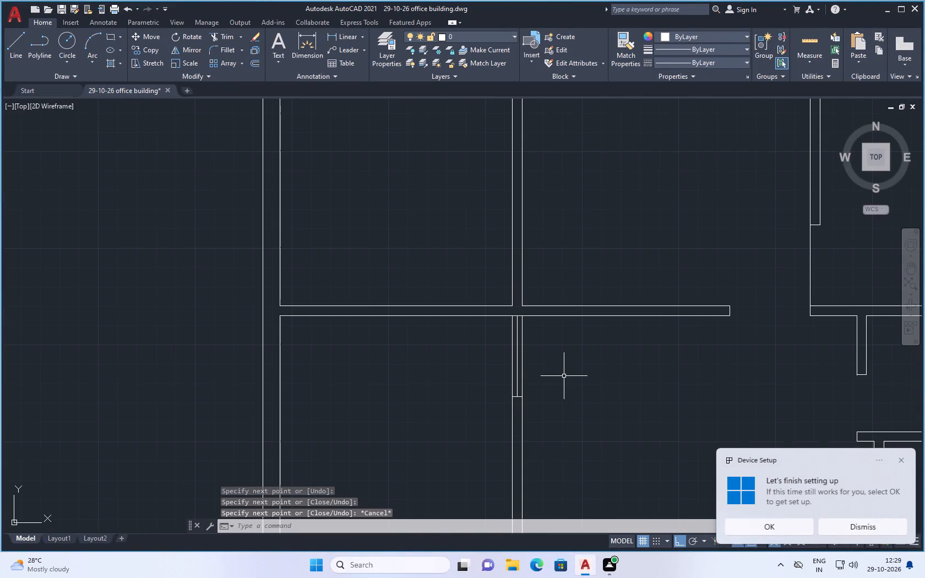
text(tr)
key(Return)
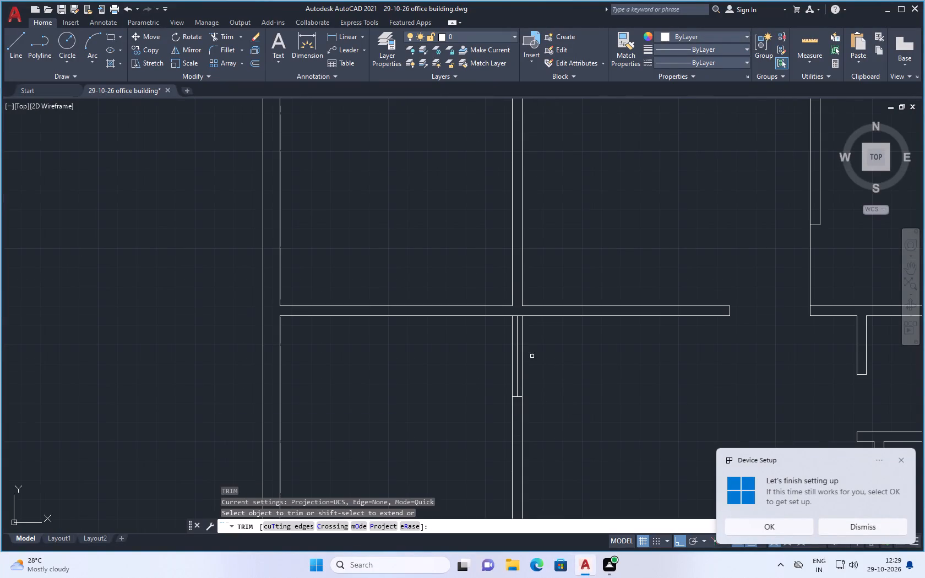
click(522, 351)
click(523, 356)
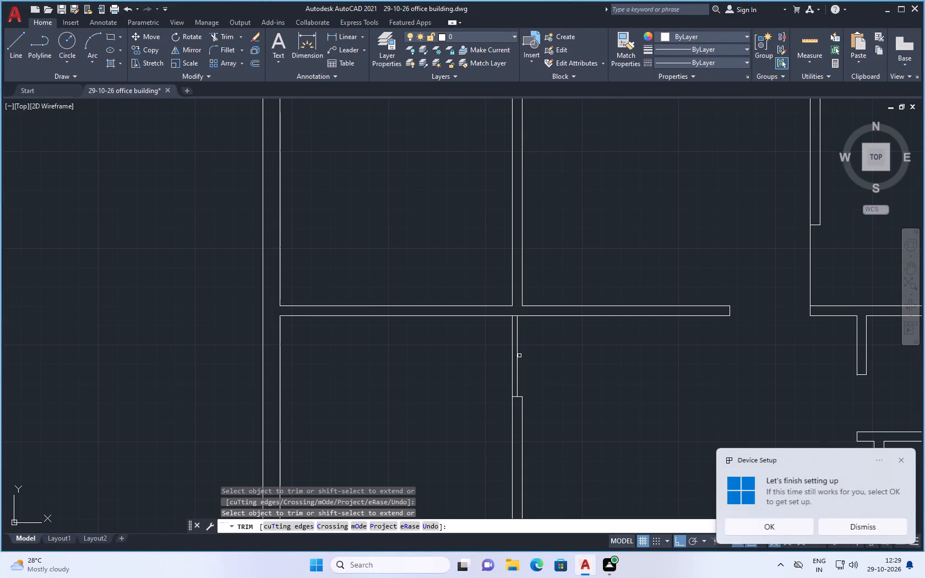
click(518, 356)
click(513, 358)
click(507, 358)
click(517, 358)
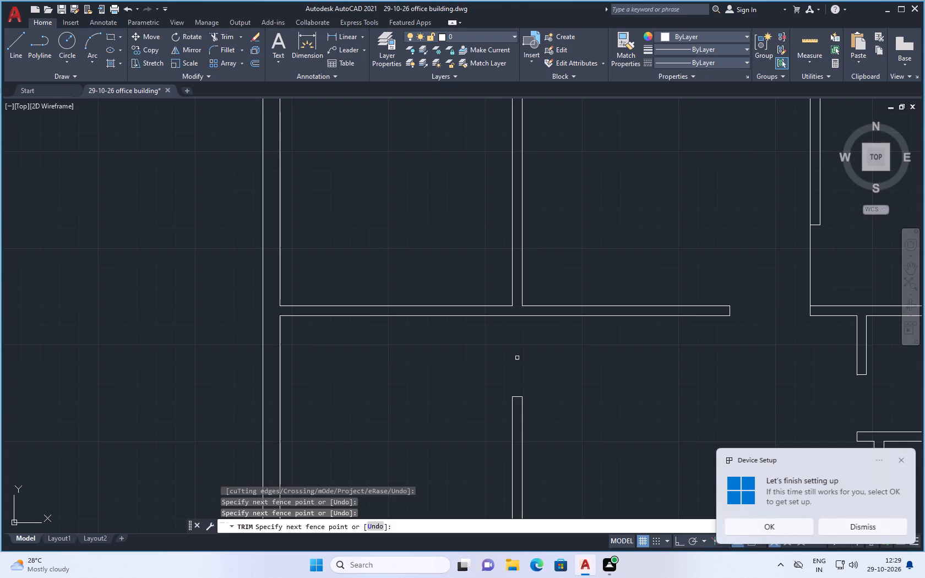
scroll(519, 358, down, 2)
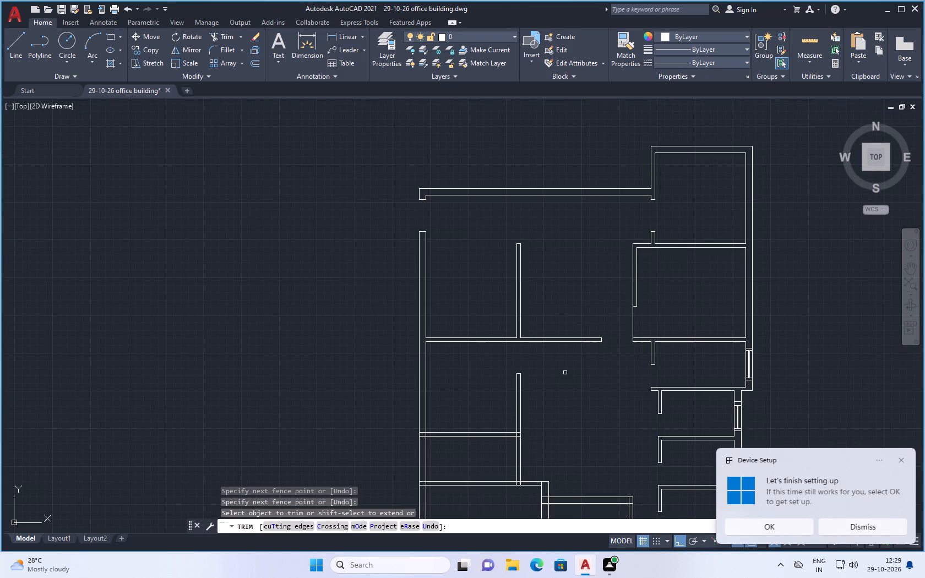
key(Escape)
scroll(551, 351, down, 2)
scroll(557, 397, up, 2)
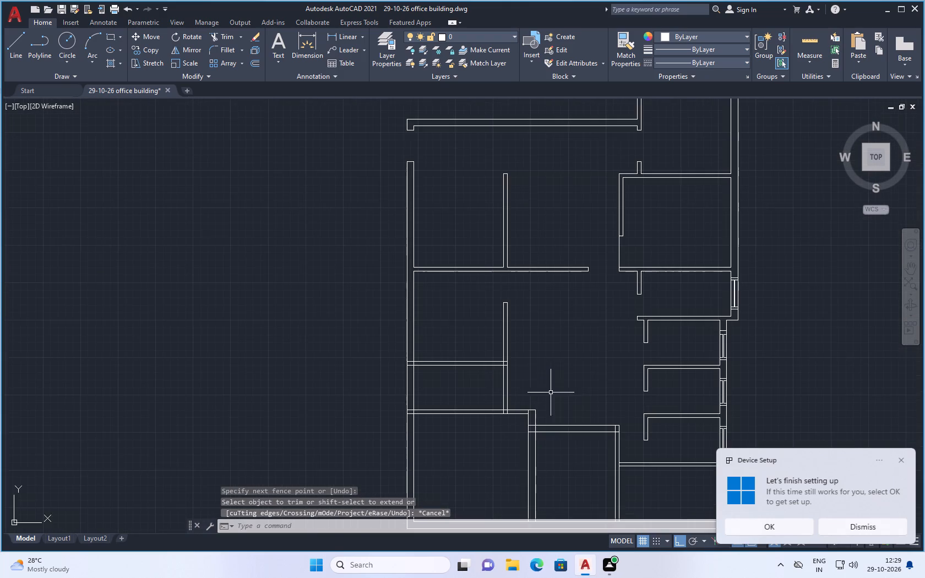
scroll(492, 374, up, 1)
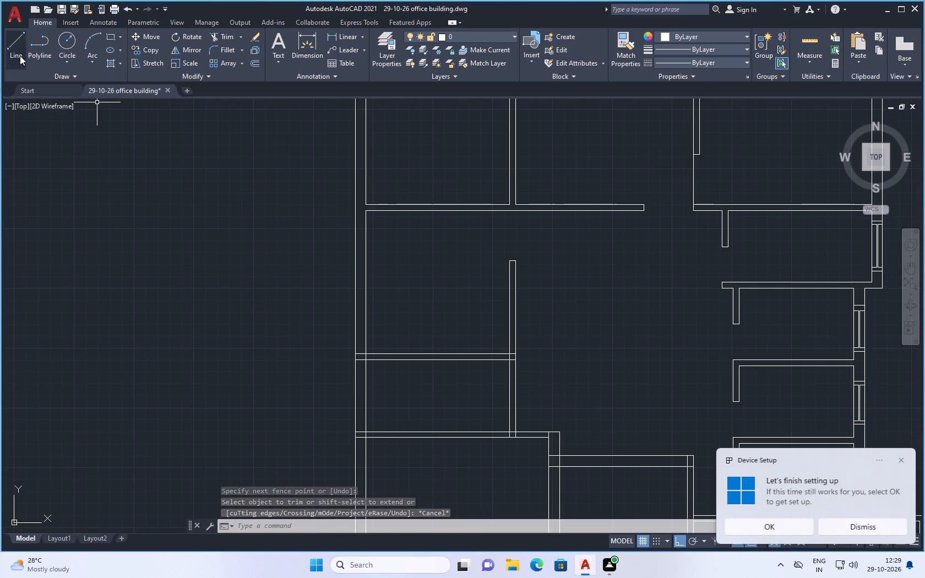
In the partition south of the middle west room, draw a 2'3" line west from the east wall and a line across the partition at its end.
click(13, 34)
scroll(515, 378, up, 2)
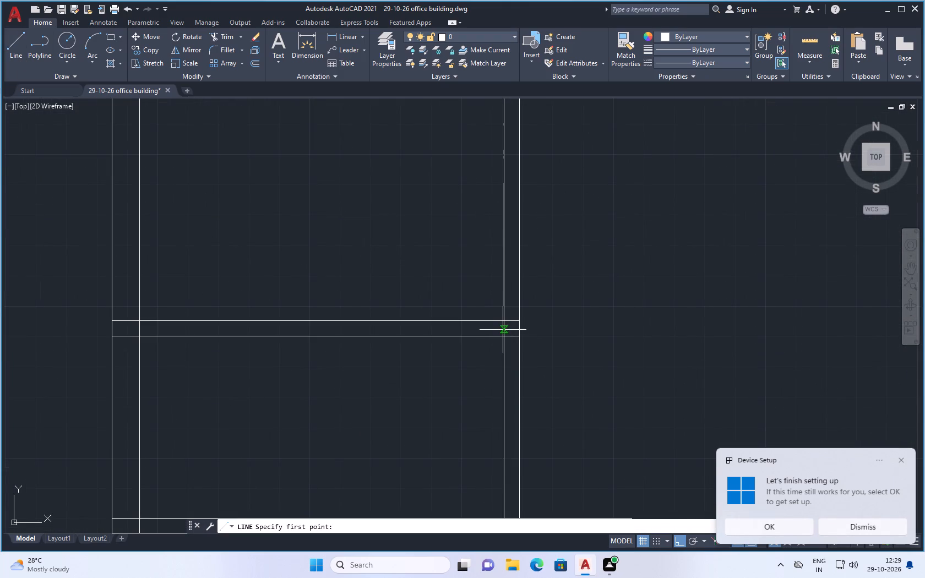
click(503, 329)
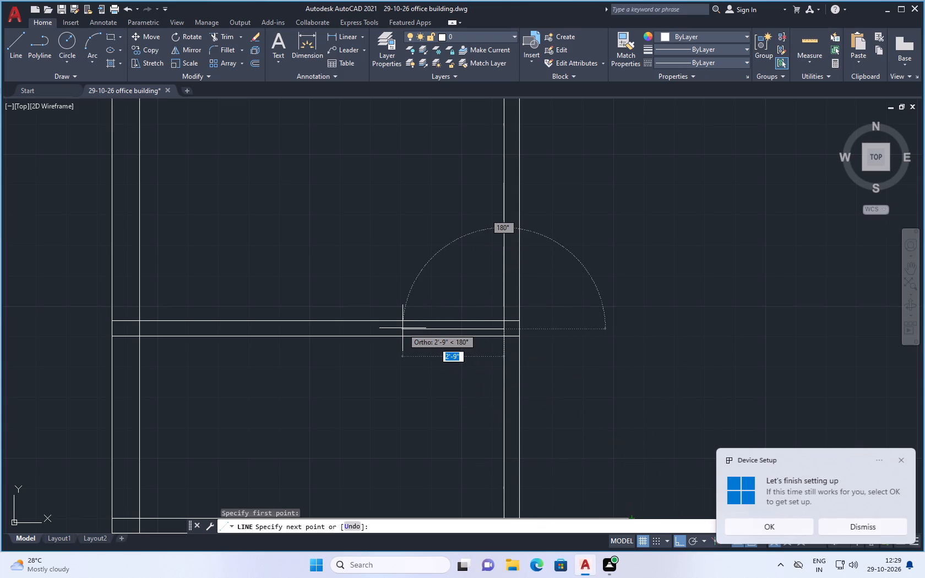
text(2'3")
key(Return)
scroll(408, 272, up, 1)
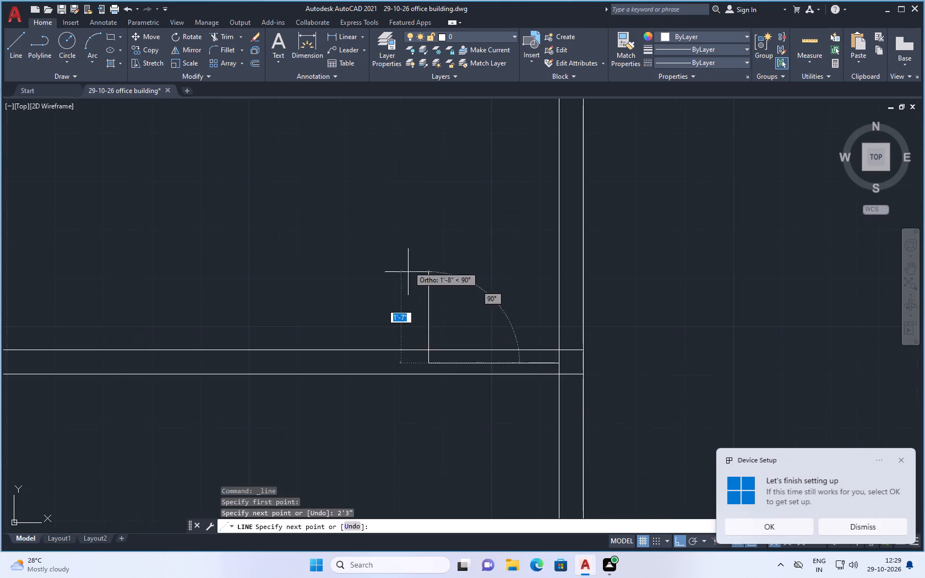
scroll(425, 349, up, 2)
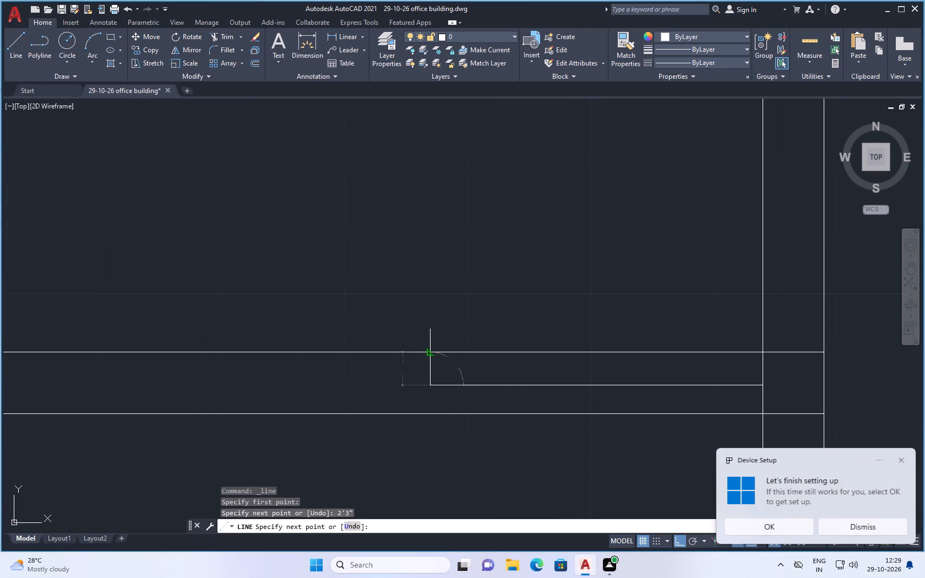
click(431, 353)
click(427, 413)
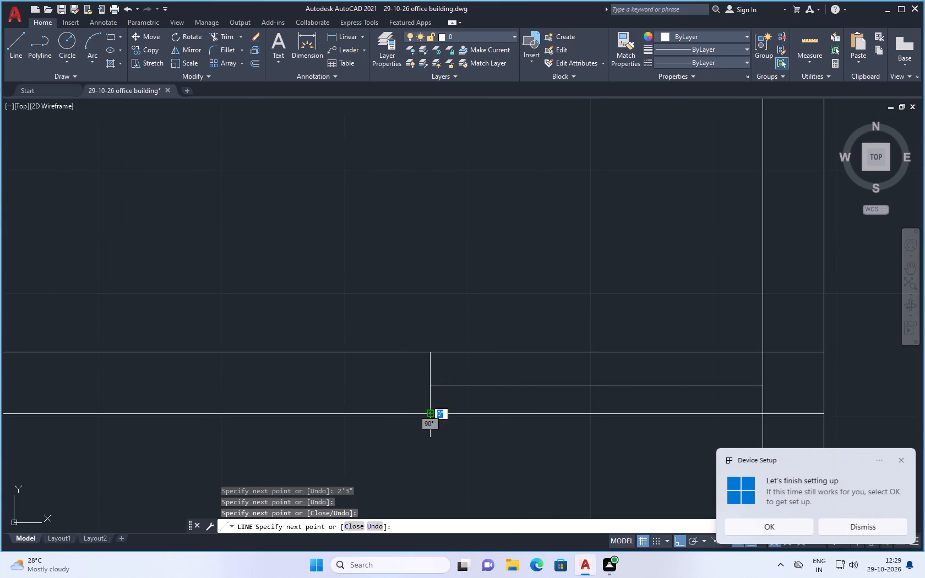
key(Escape)
Trim both partition faces, the guide line and the leftover stubs inside the east wall to open the doorway.
scroll(433, 323, down, 2)
key(t)
key(r)
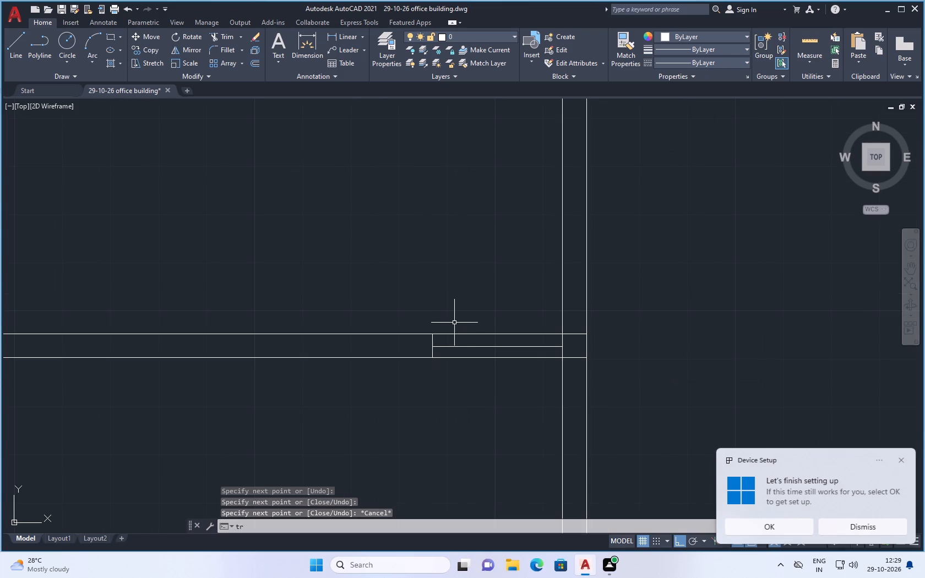
key(Return)
click(472, 332)
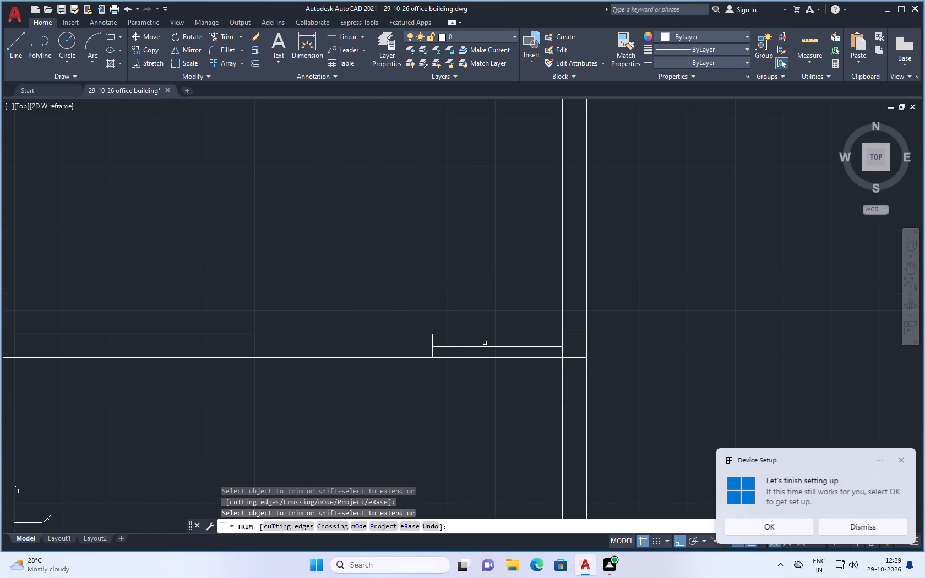
click(486, 346)
click(488, 357)
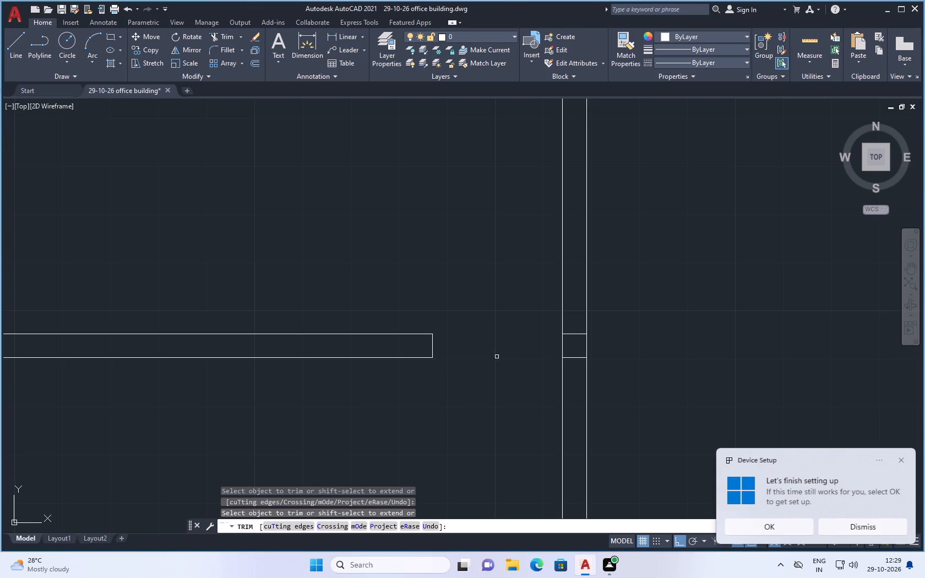
click(572, 335)
click(578, 361)
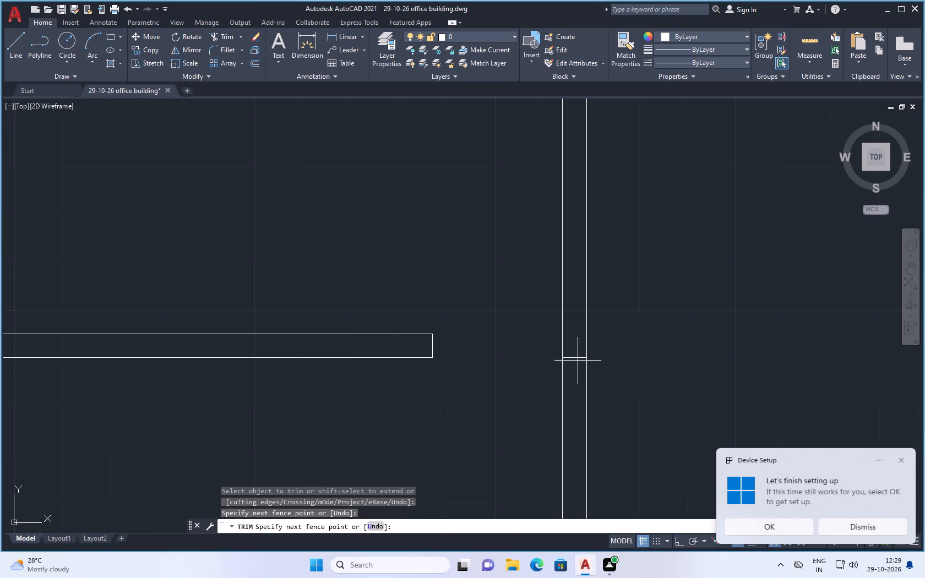
click(578, 356)
Trim the crossing lines where the shortened partition meets the west exterior wall to clean up the junction.
scroll(538, 334, down, 1)
scroll(515, 284, down, 3)
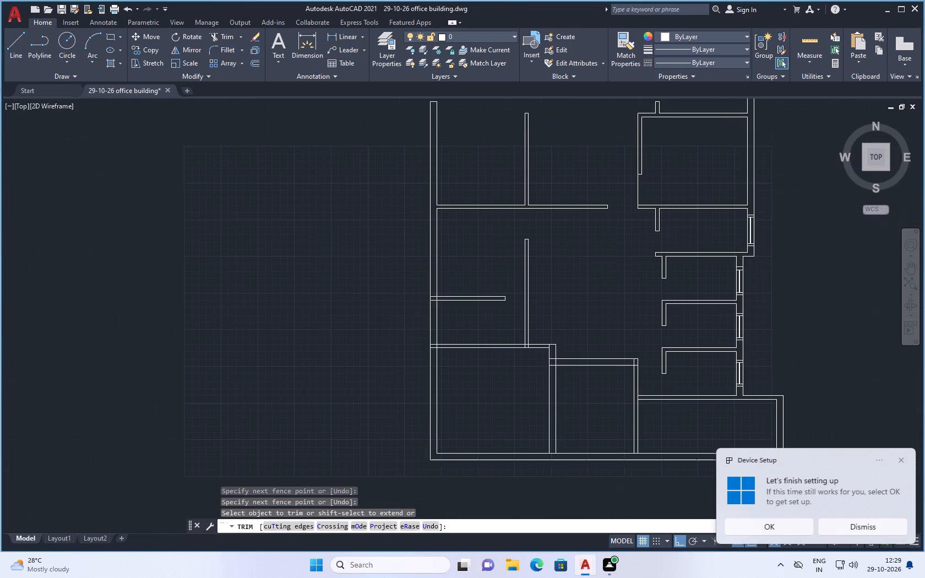
scroll(415, 284, up, 3)
click(450, 309)
click(449, 325)
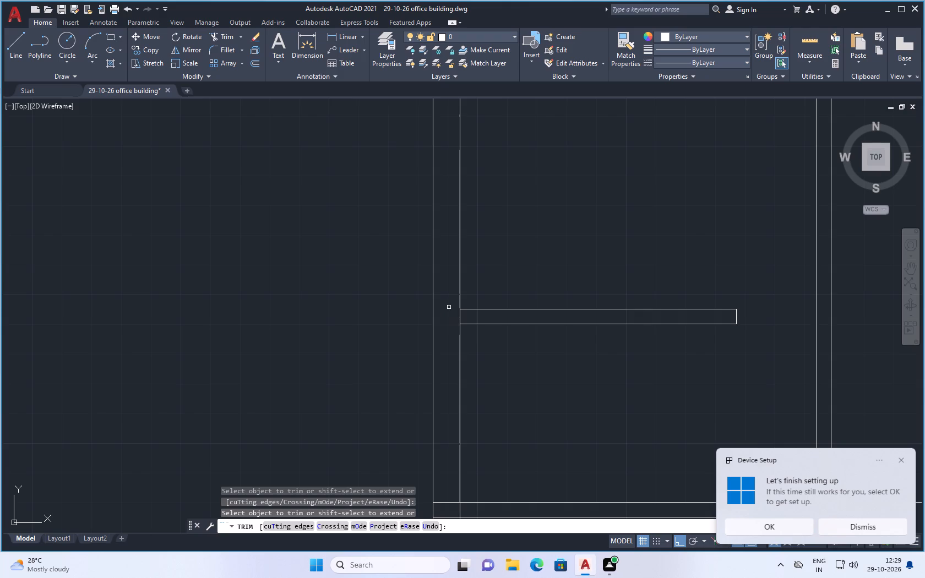
scroll(449, 307, down, 2)
scroll(449, 310, up, 3)
click(455, 314)
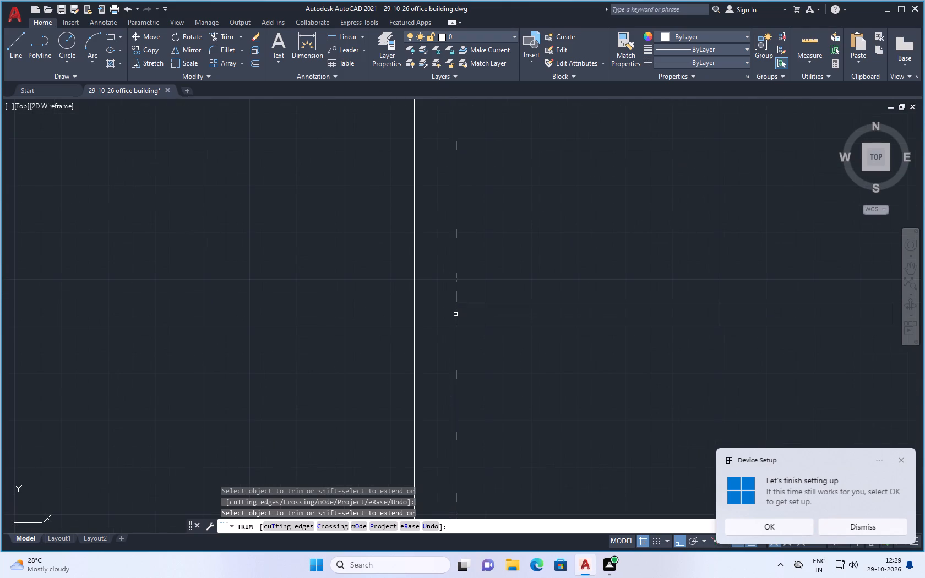
Trim the crossing lines where the southwest room's north wall meets the west exterior wall.
scroll(464, 315, down, 4)
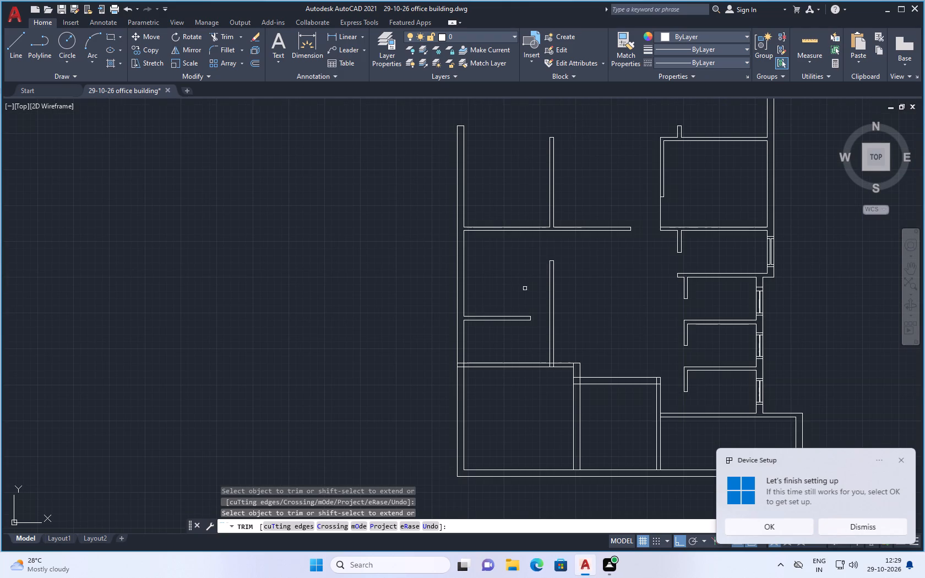
scroll(463, 374, up, 1)
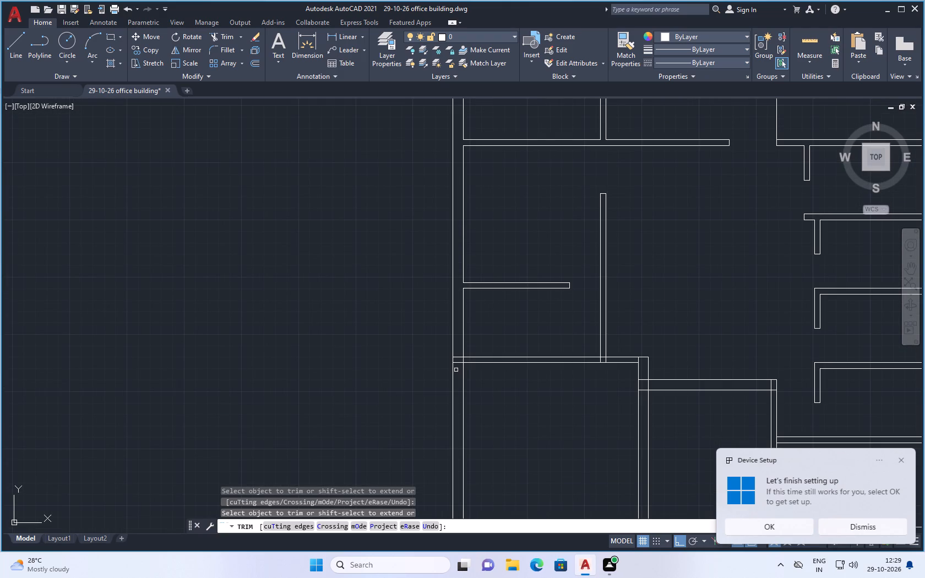
scroll(455, 369, up, 3)
click(461, 341)
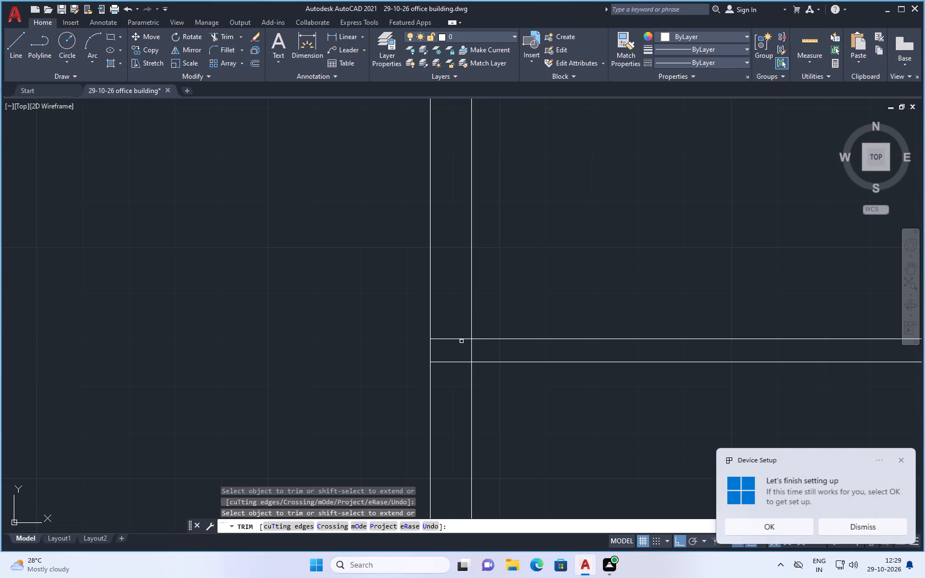
click(461, 337)
click(462, 361)
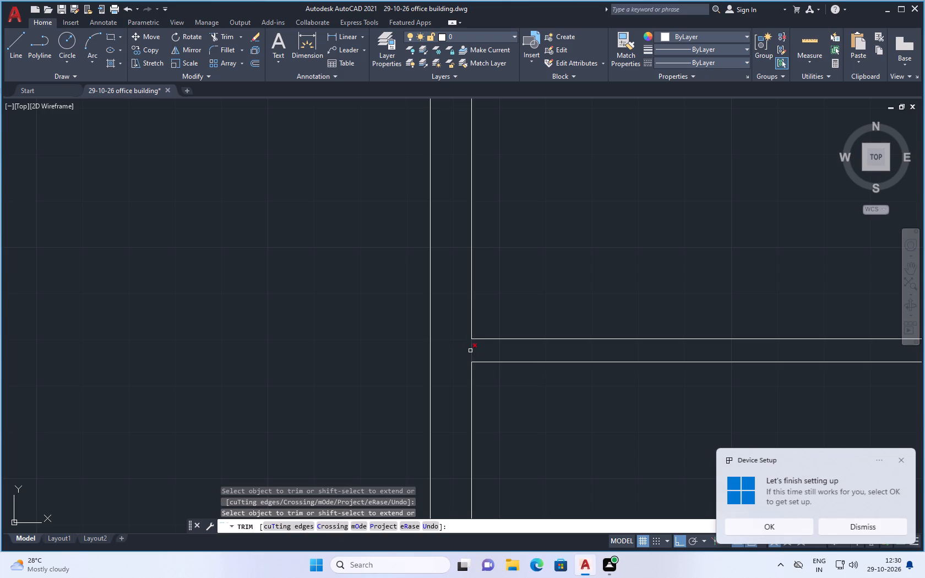
click(470, 351)
Trim the overlapping lines where the small west room's east wall meets the southwest room's north wall.
scroll(466, 365, down, 3)
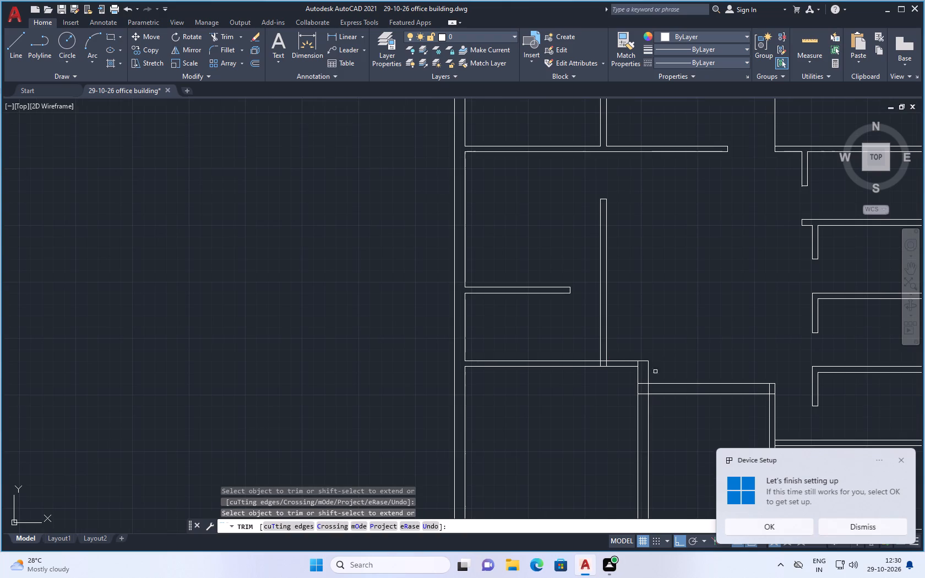
scroll(654, 378, up, 2)
scroll(547, 350, up, 1)
click(516, 340)
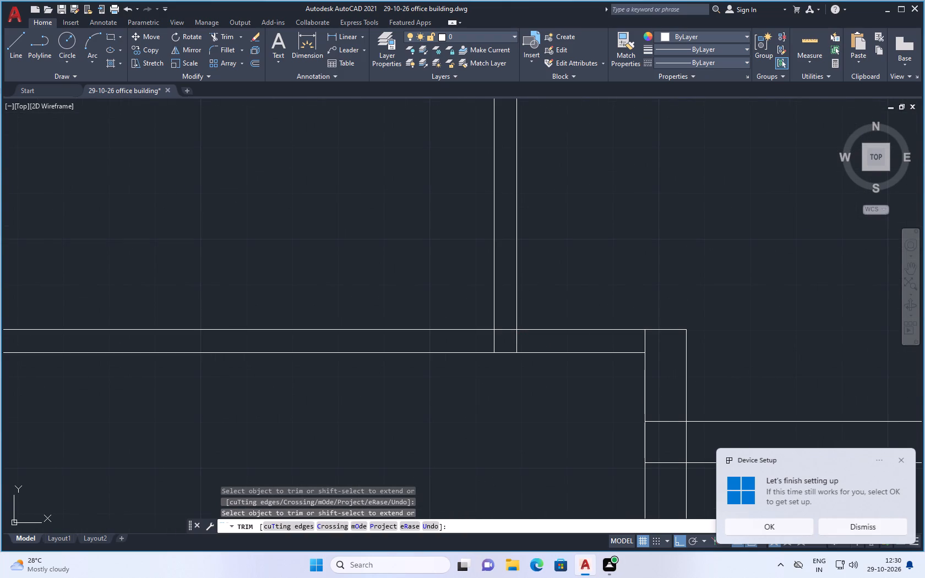
click(494, 343)
click(516, 343)
click(505, 329)
scroll(505, 365, down, 2)
key(Escape)
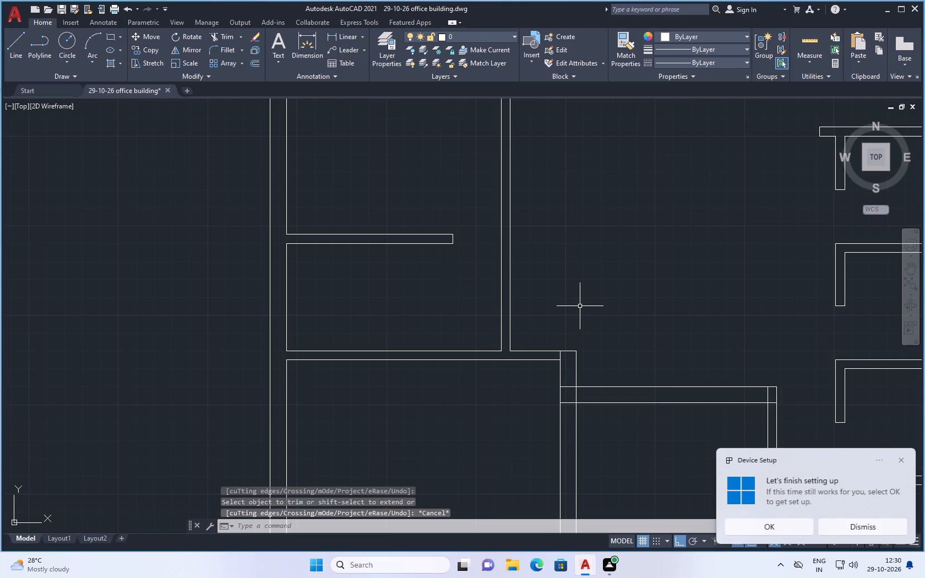
Check the dimensions of the southern rooms and the central space with Quick Measure.
scroll(573, 312, down, 2)
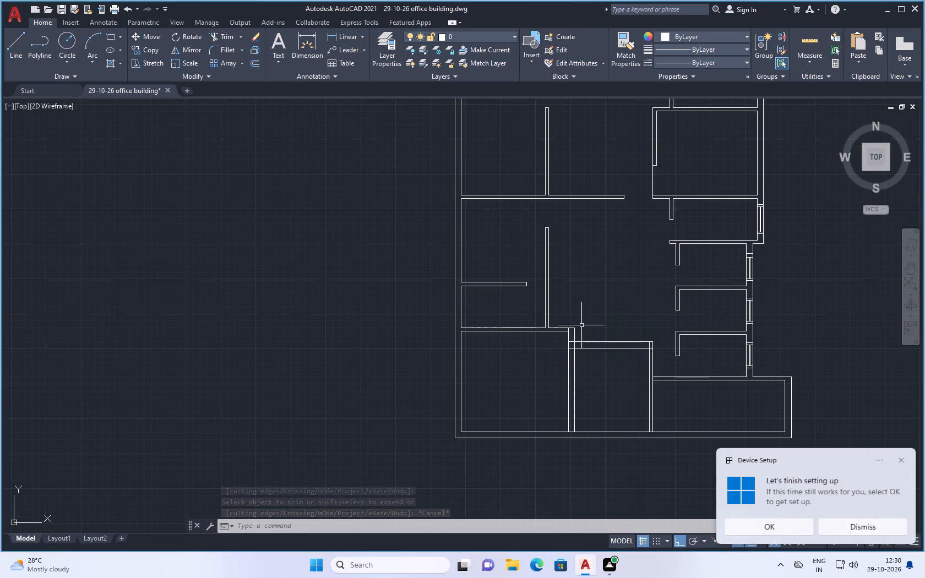
scroll(331, 33, up, 1)
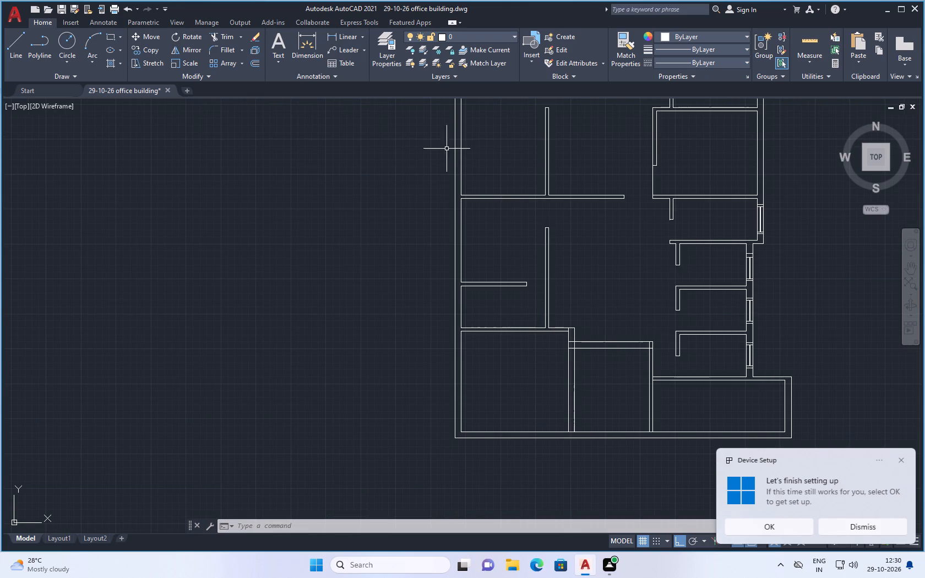
click(809, 47)
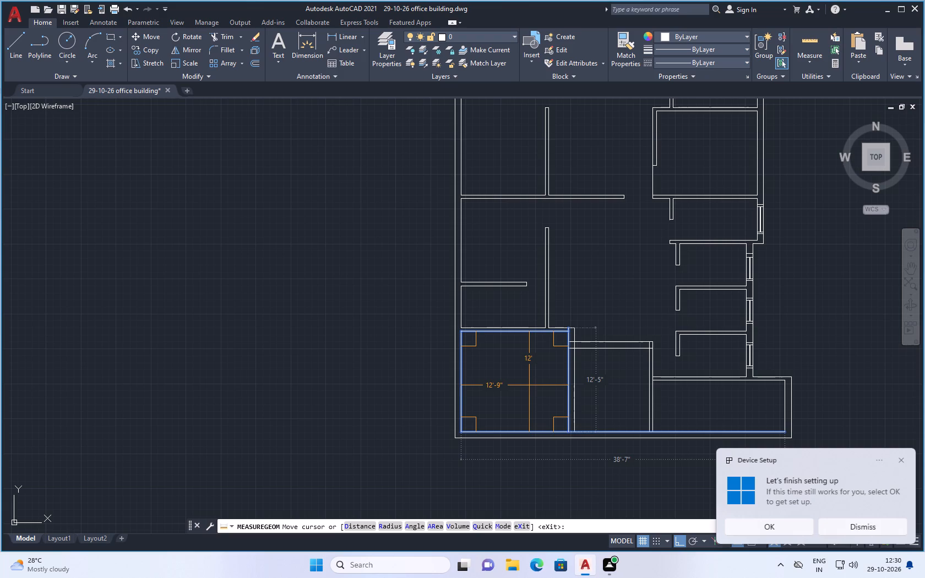
scroll(559, 330, up, 2)
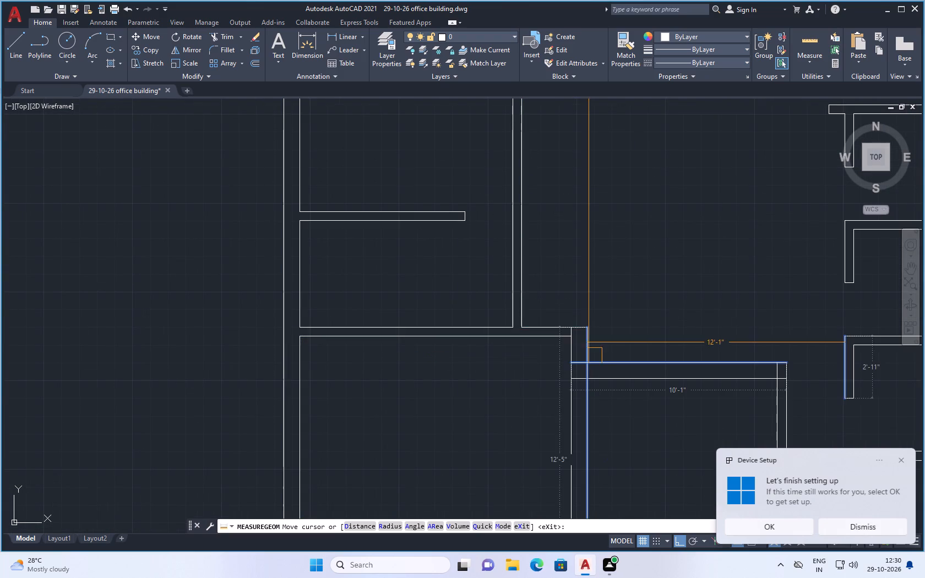
scroll(580, 357, down, 2)
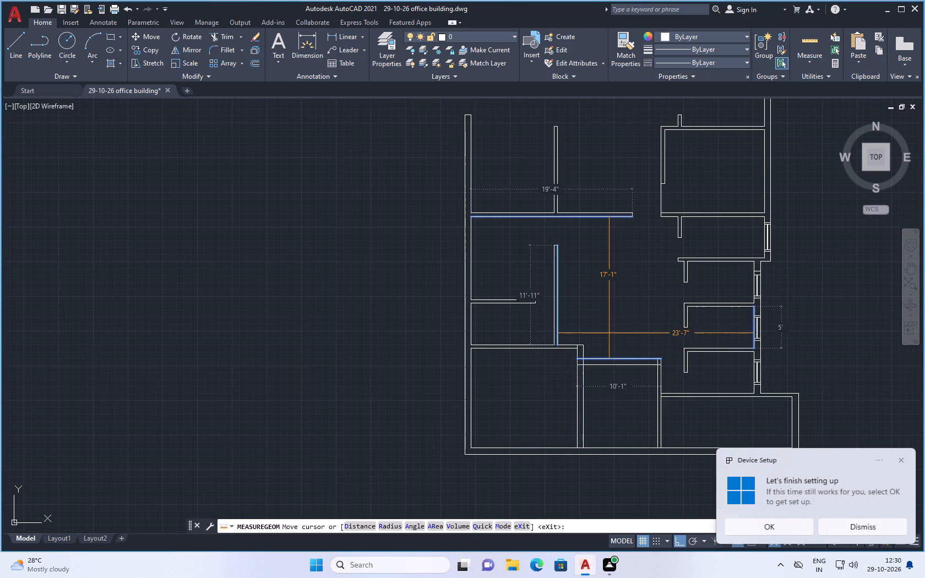
key(Escape)
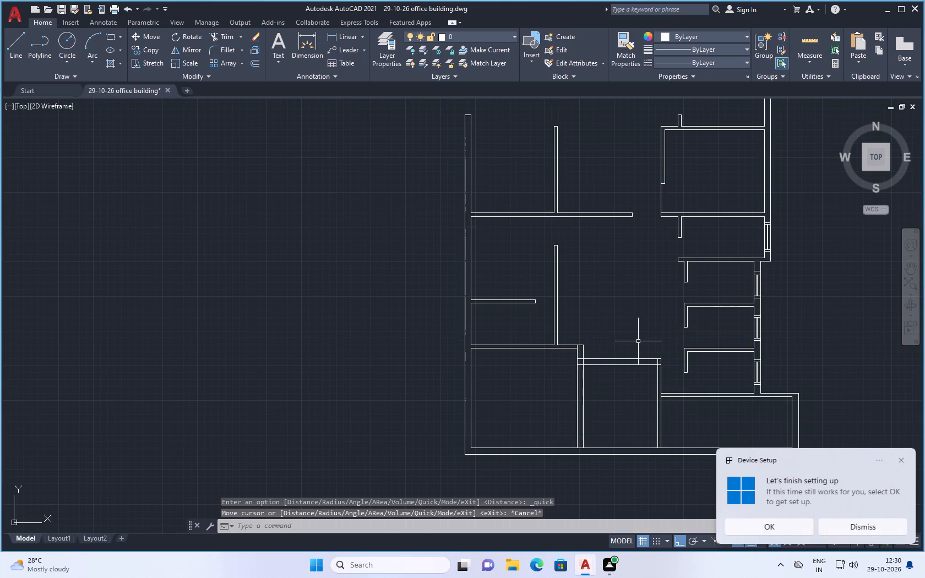
Erase the central south room's north and east walls, the southeast room's north wall lines and the southwest room's east wall.
click(640, 343)
click(608, 390)
key(Delete)
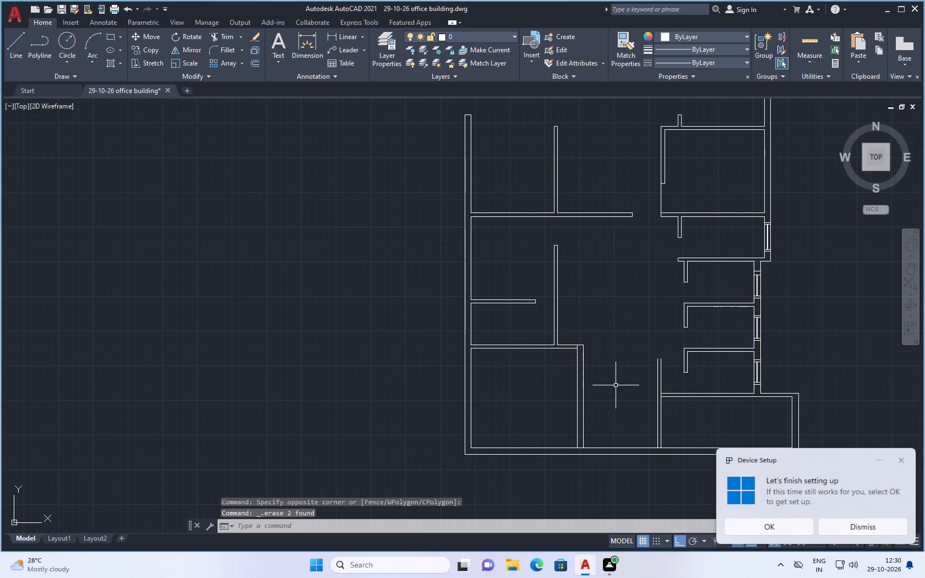
click(673, 381)
click(621, 408)
key(Delete)
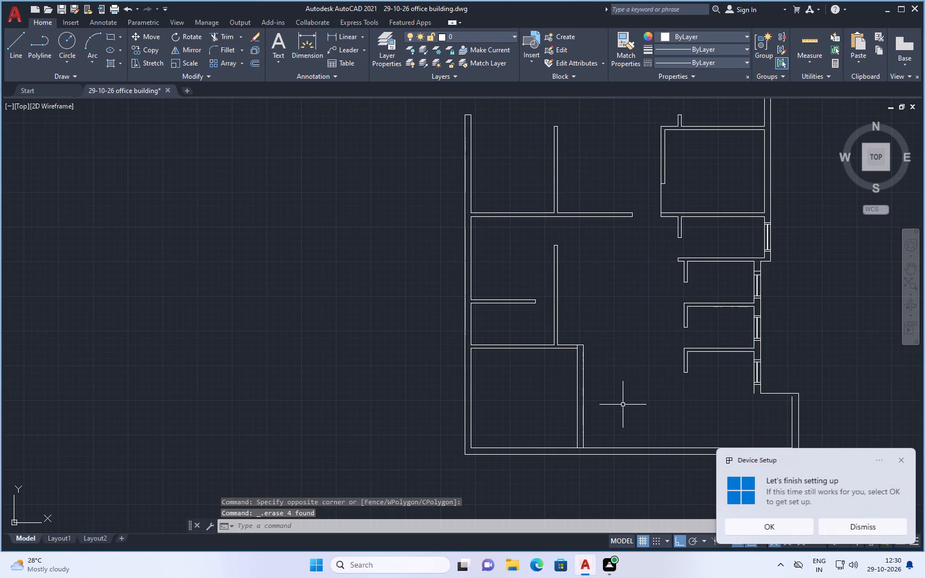
click(590, 385)
click(564, 410)
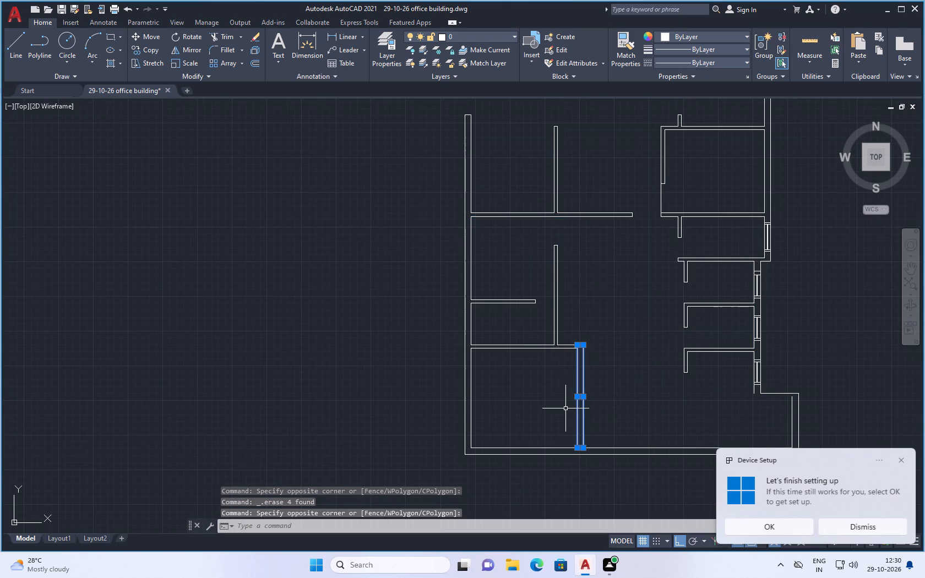
key(Delete)
Erase both lines of the south exterior wall and its leftover segment at the southeast corner.
scroll(551, 417, down, 1)
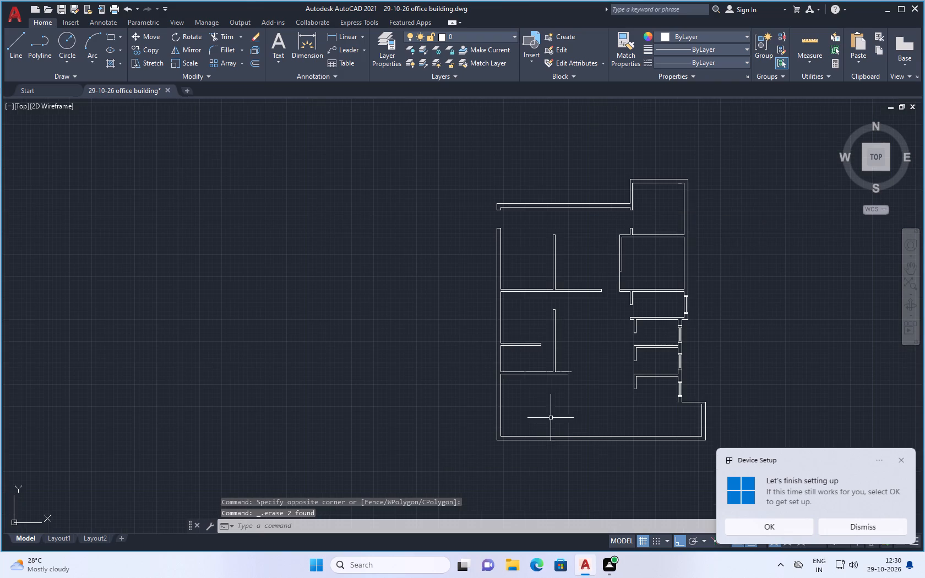
click(595, 425)
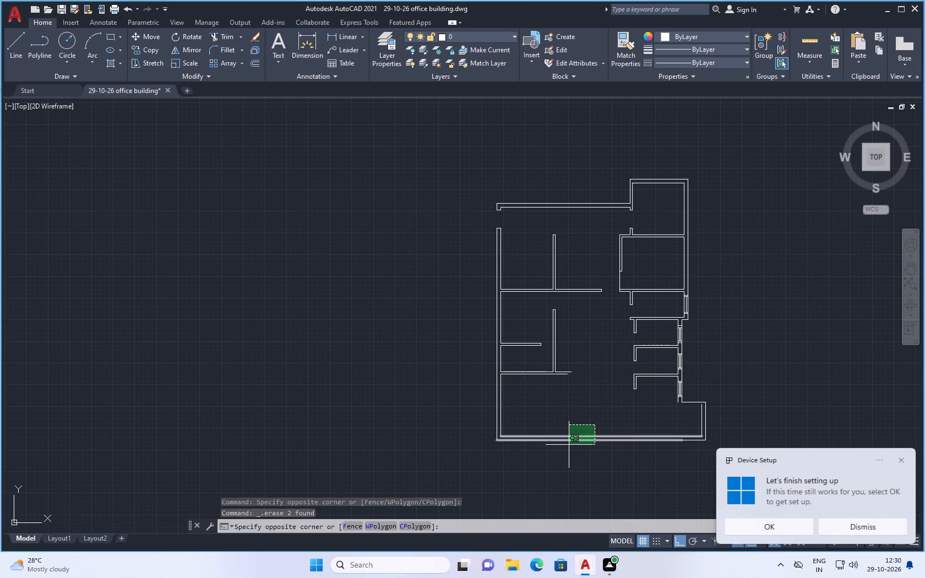
click(569, 445)
key(Delete)
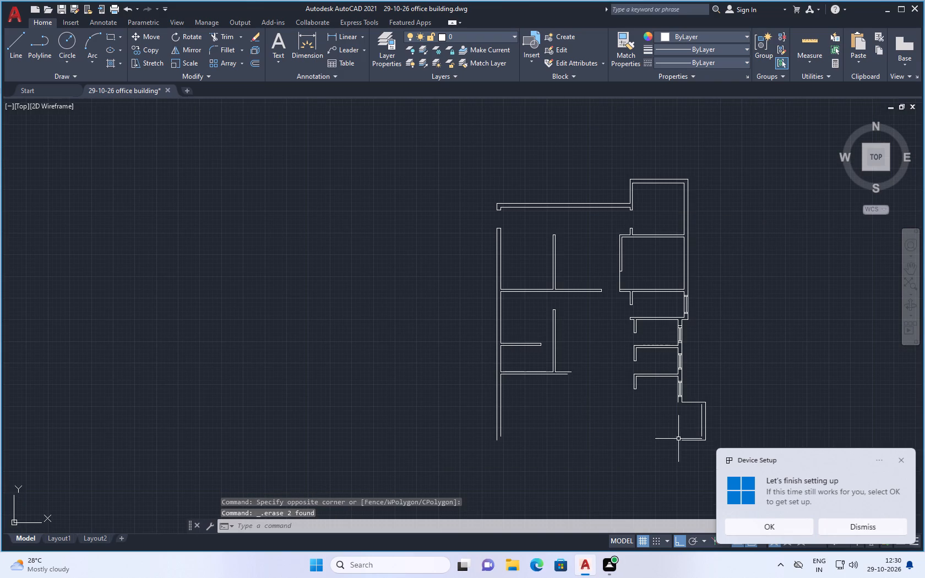
text(tr)
key(Return)
click(693, 439)
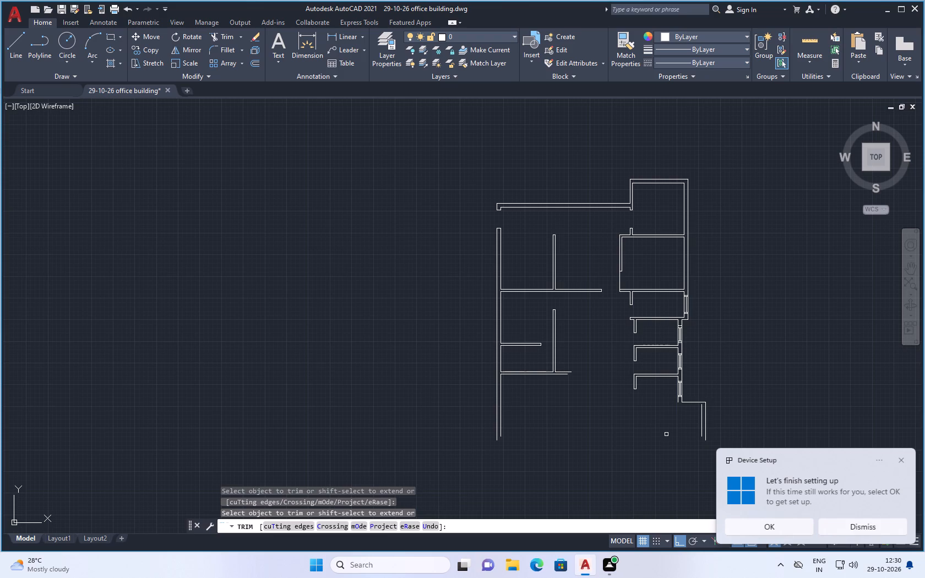
key(Escape)
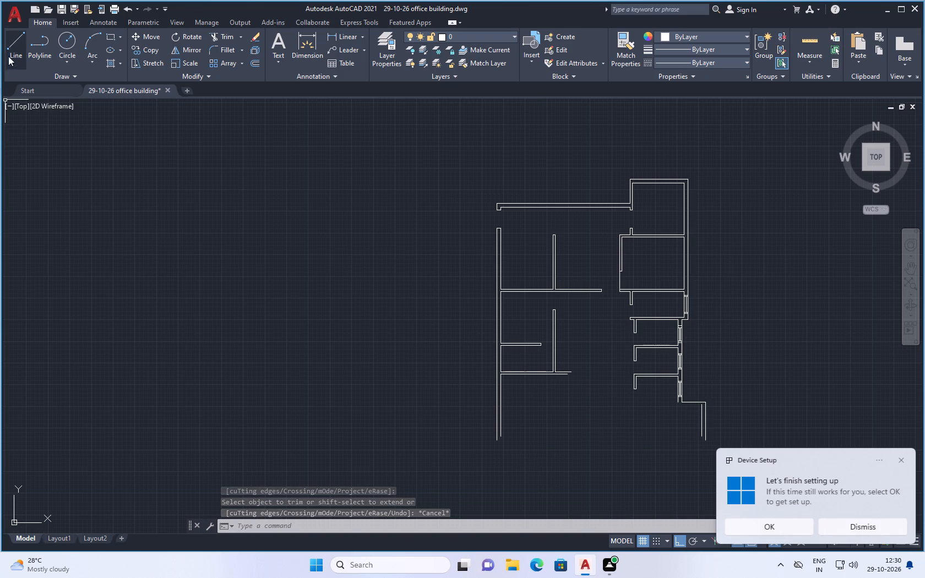
Draw a line about 16'-3" long running west from the south end of the east exterior wall above the southeast room.
click(13, 43)
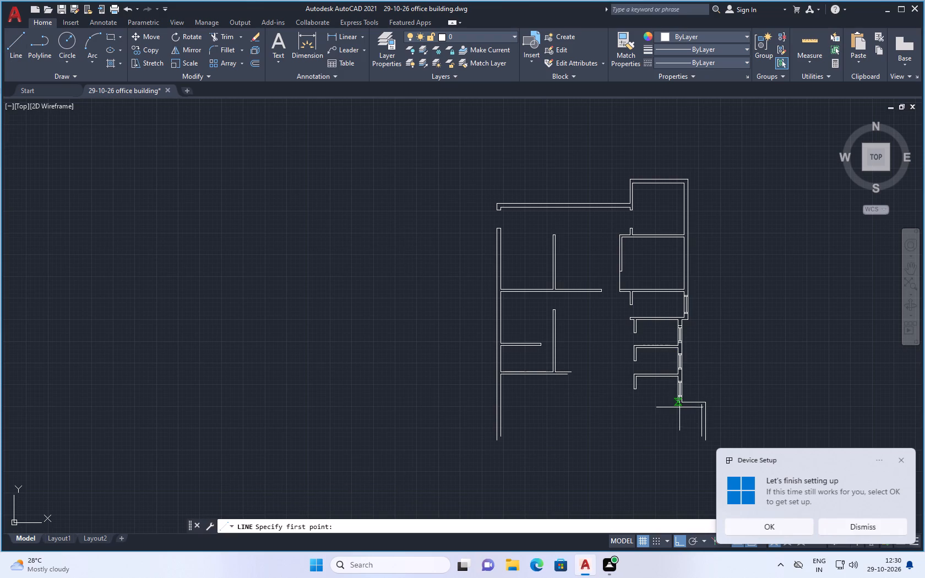
click(679, 402)
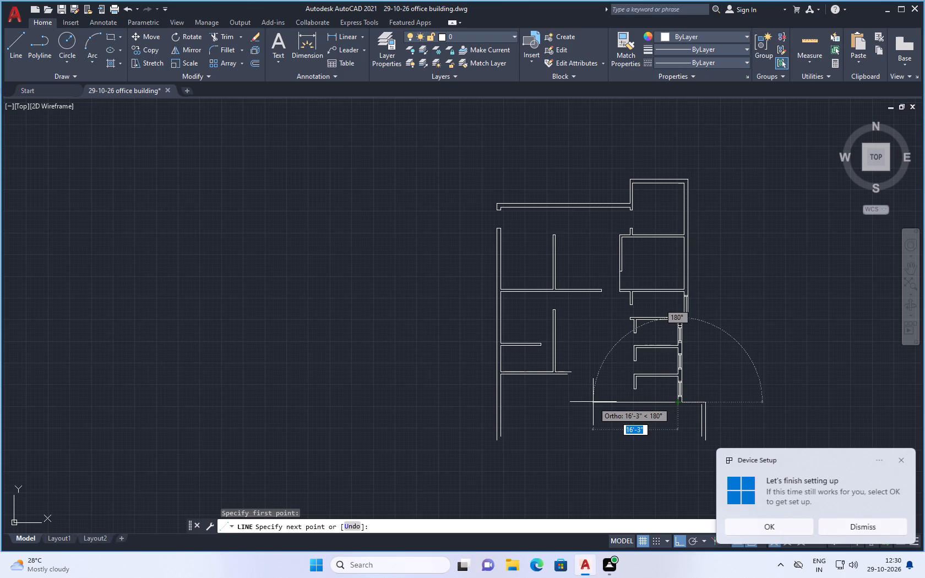
click(593, 402)
key(Escape)
Offset the new horizontal line 5" south to form the southeast room's north wall.
scroll(703, 409, up, 1)
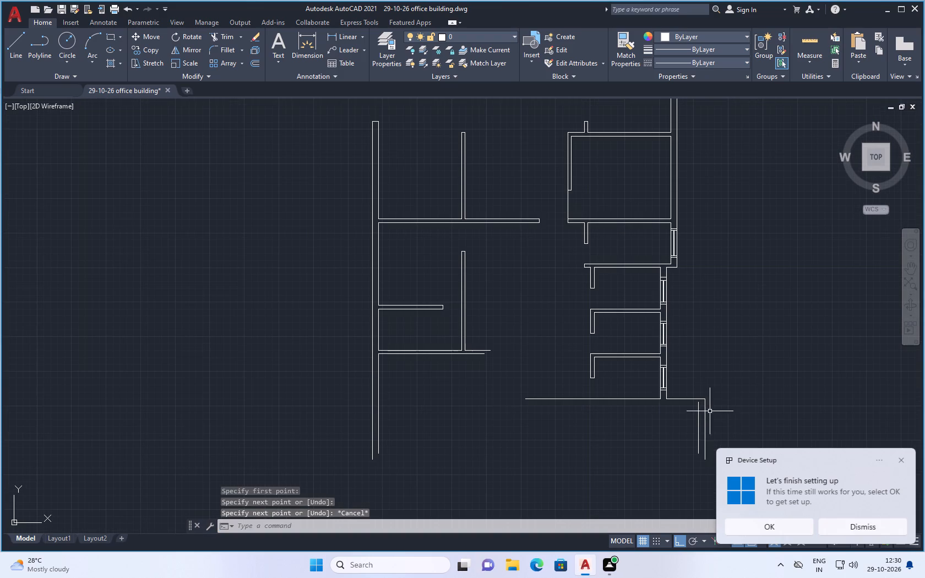
text(of)
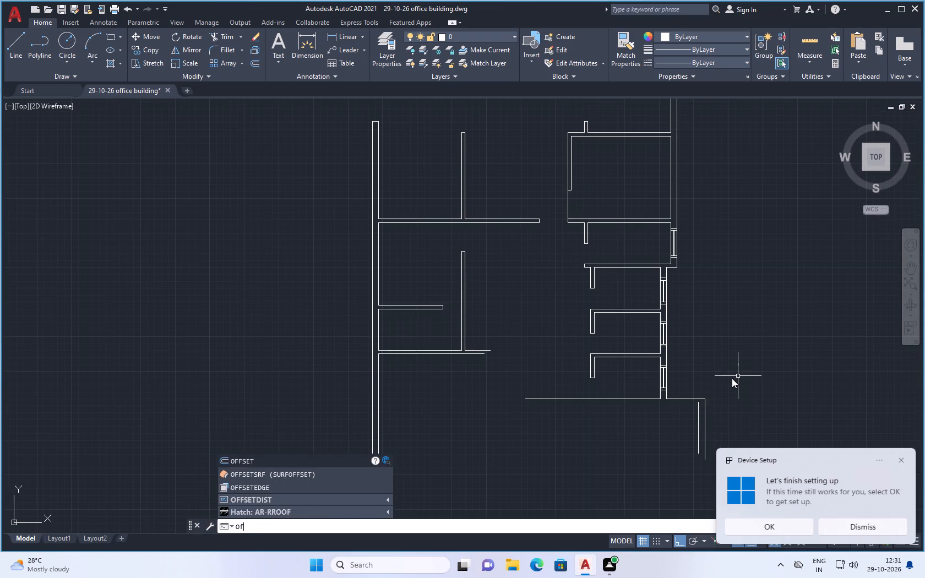
key(f)
key(Return)
key(5)
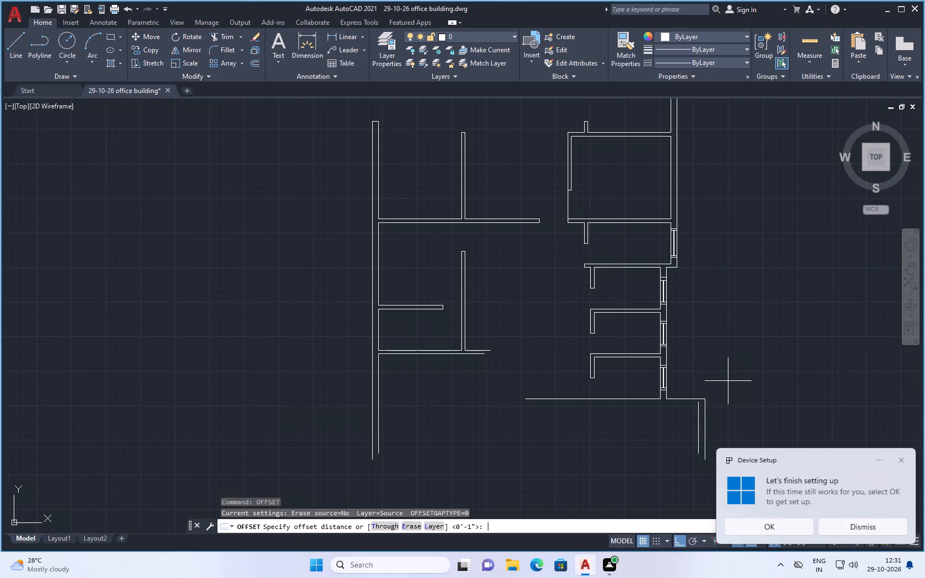
key(shift+quotedbl)
key(Return)
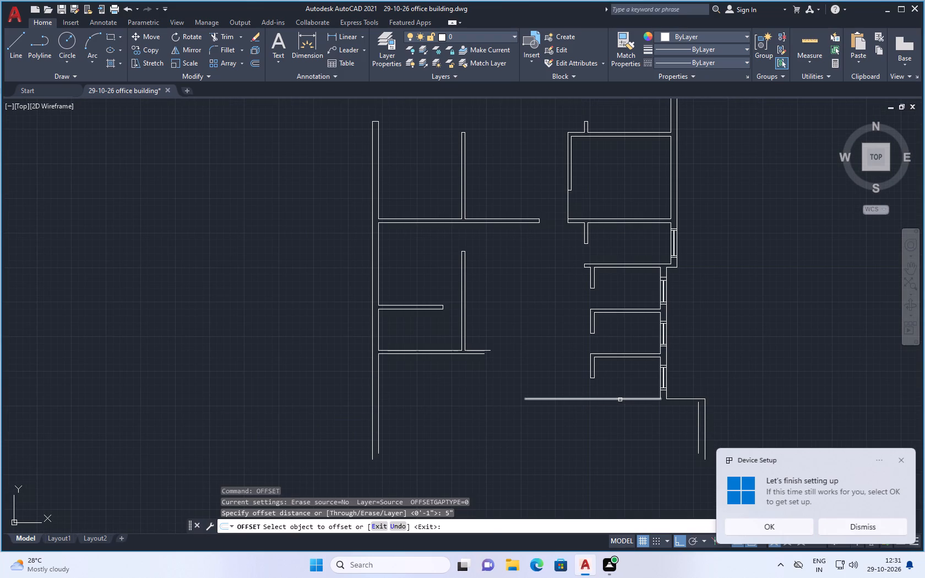
click(620, 400)
click(621, 411)
key(Escape)
Offset the north wall's lower line 7' south, and offset that copy 9" south to form the south exterior wall.
key(space)
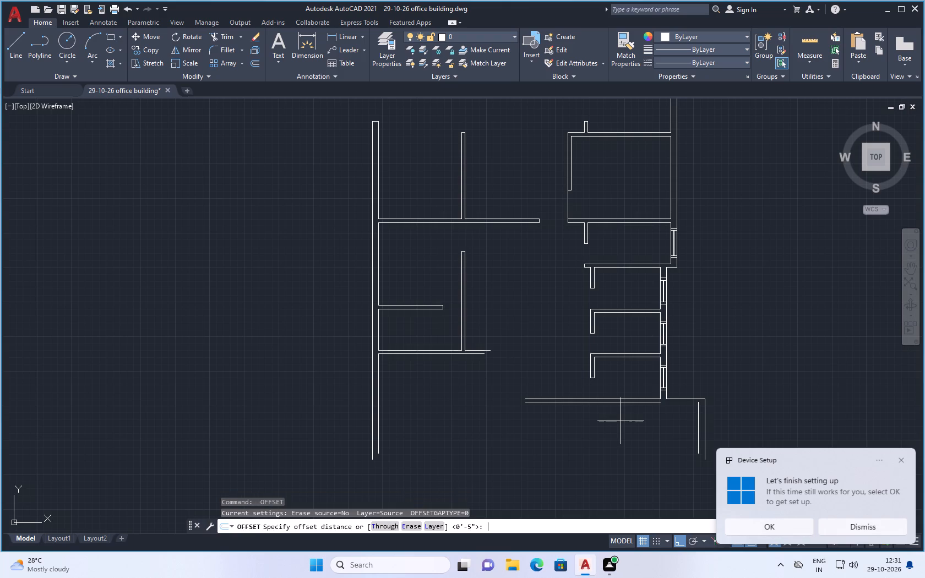
text(7')
key(Return)
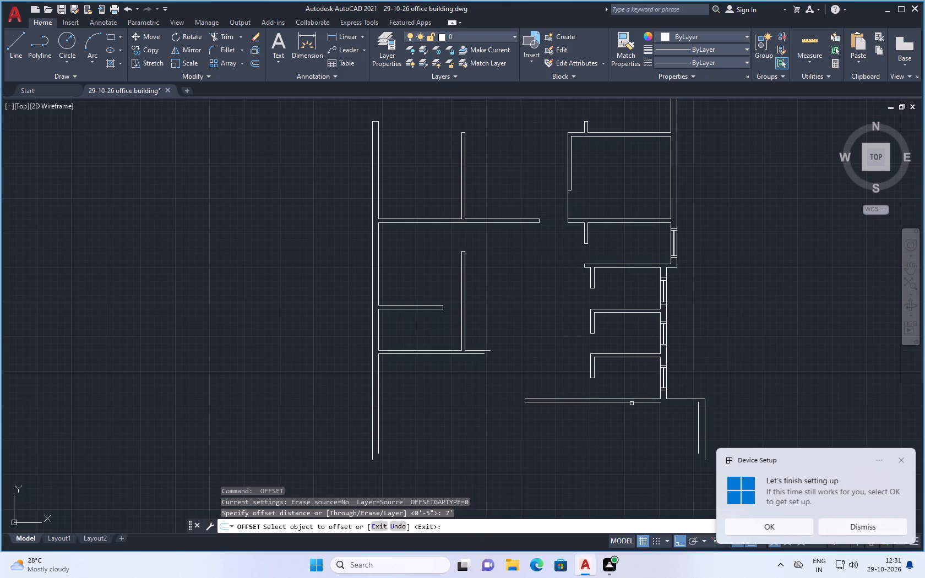
click(632, 403)
click(630, 440)
key(Escape)
key(space)
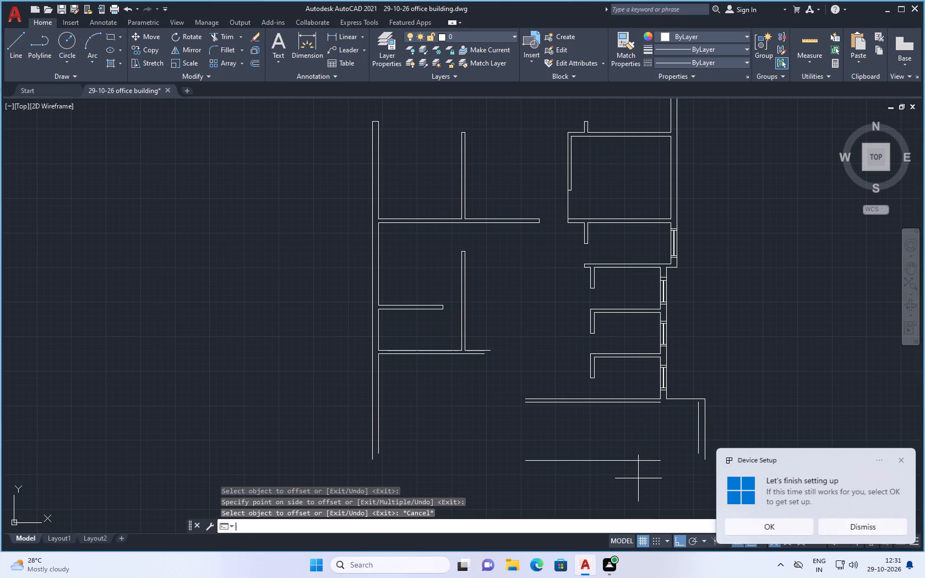
text(9")
key(Return)
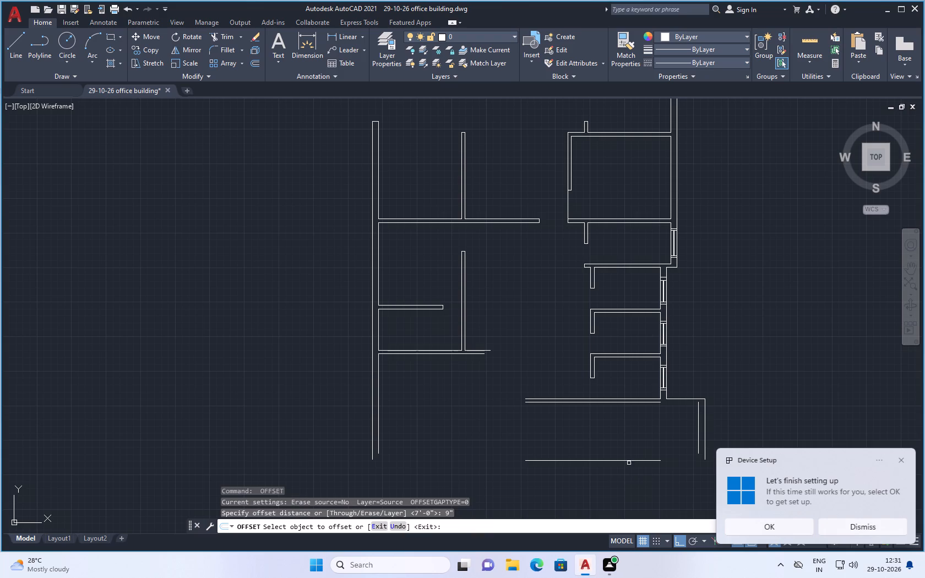
drag(628, 461, 629, 468)
click(629, 479)
key(Escape)
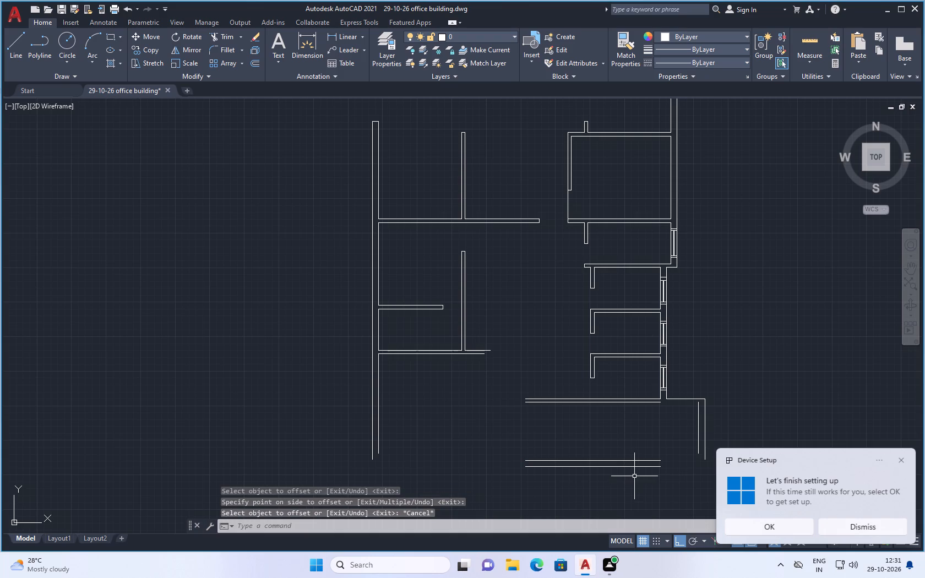
Fillet the outer and inner south wall lines with the matching east wall lines to close the southeast corner.
text(fi)
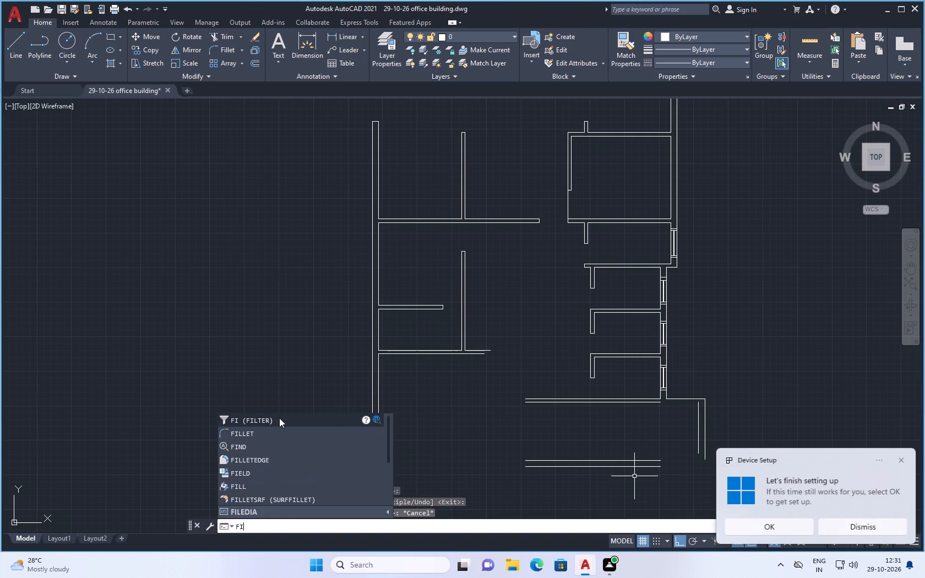
click(273, 430)
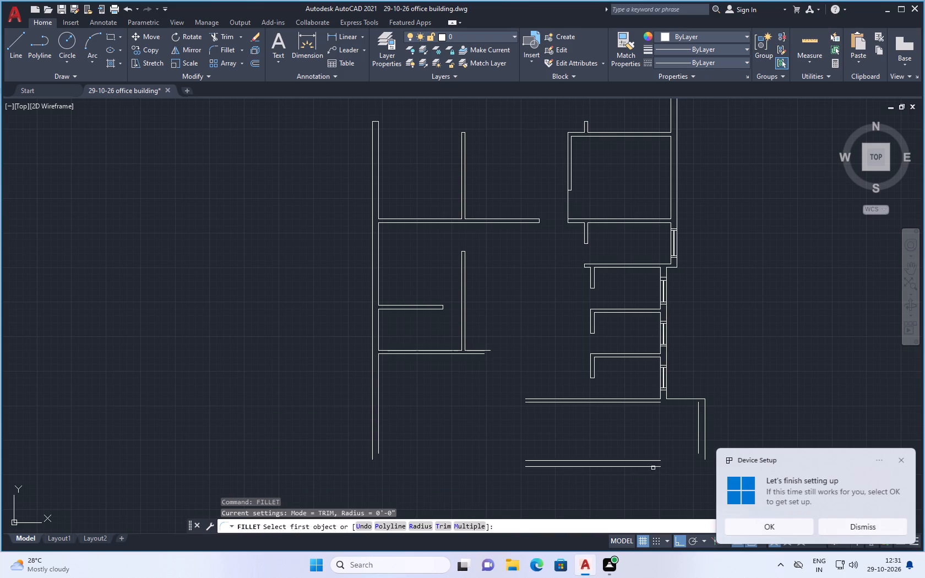
click(653, 468)
click(705, 450)
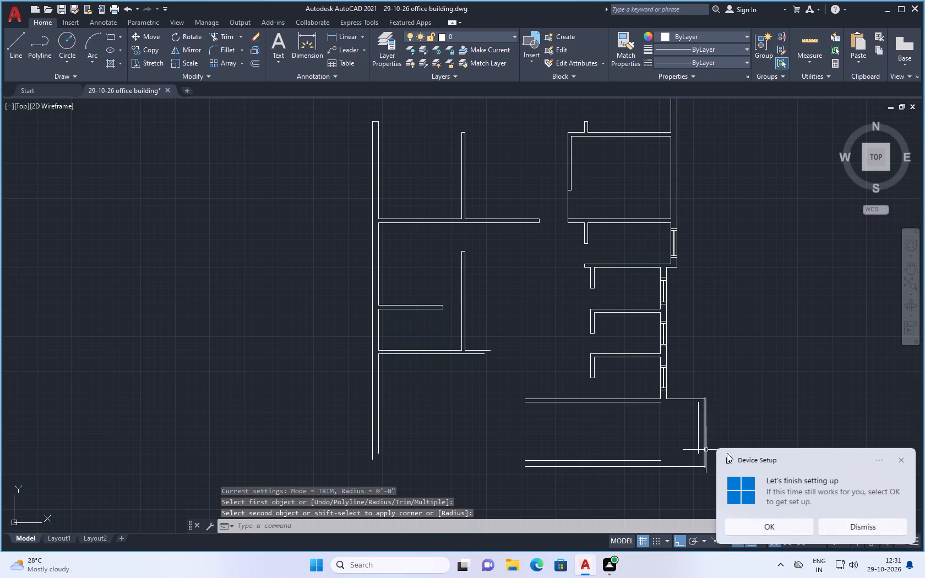
key(space)
key(space)
key(space)
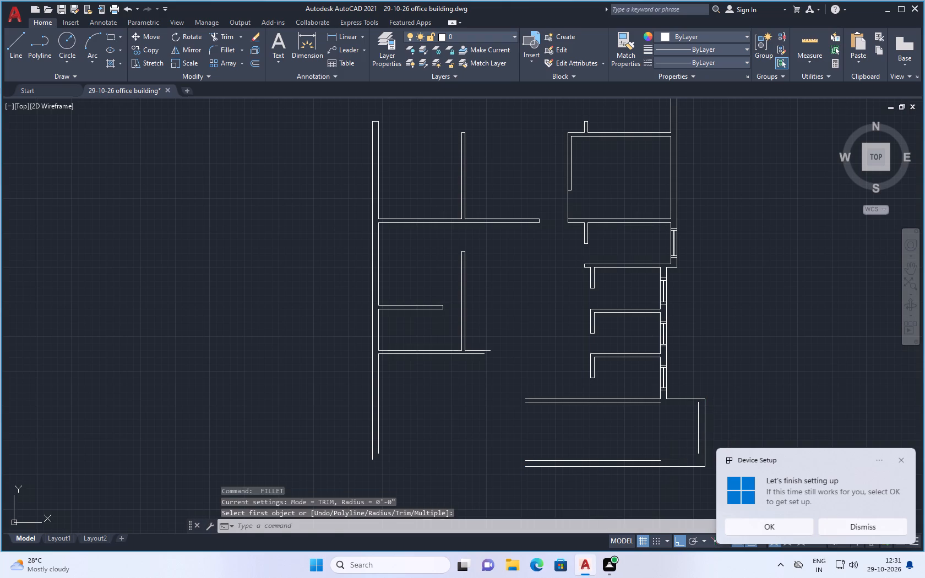
click(656, 461)
click(698, 446)
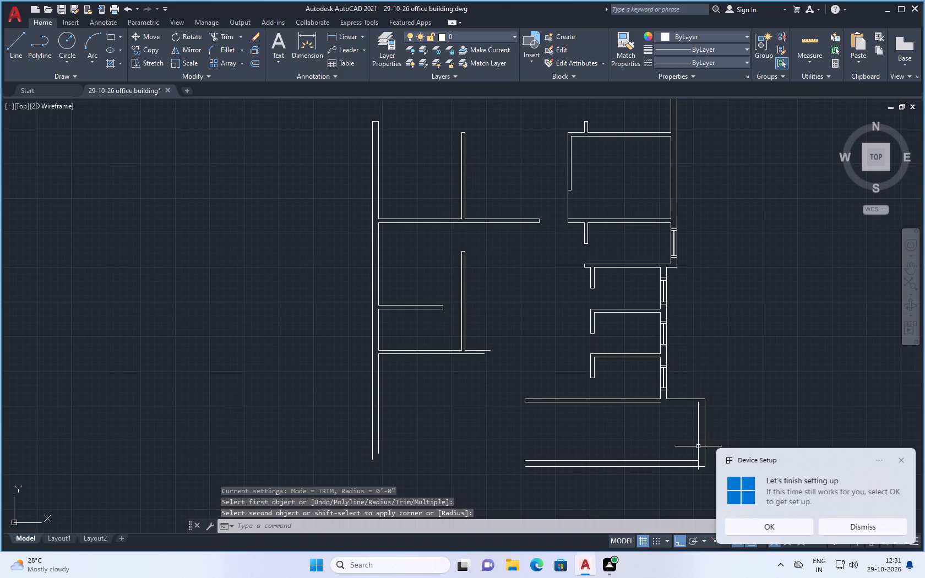
key(Escape)
Draw lines continuing both faces of the west exterior wall south past the level of the new south wall.
scroll(435, 391, down, 2)
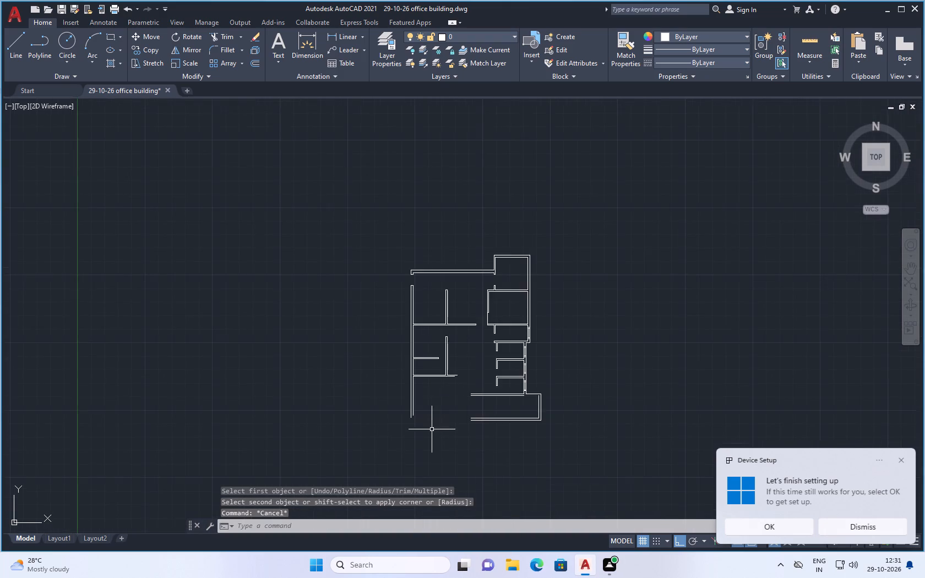
scroll(433, 445, up, 1)
click(15, 41)
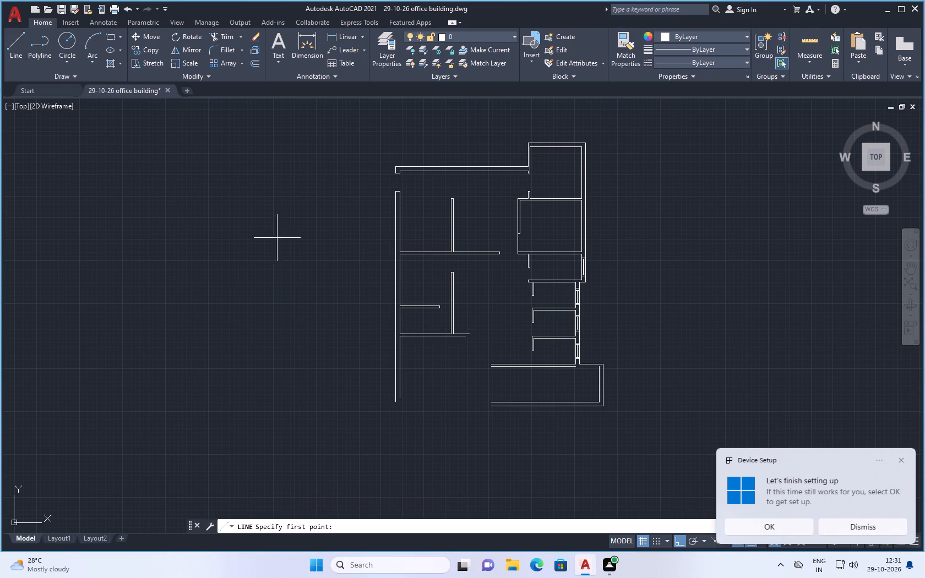
click(399, 401)
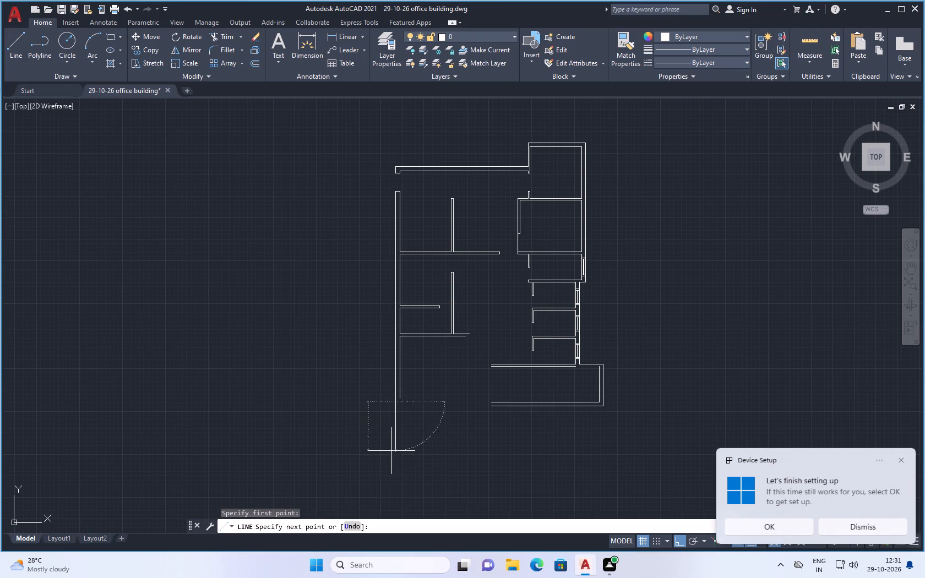
click(391, 451)
key(space)
key(space)
click(402, 395)
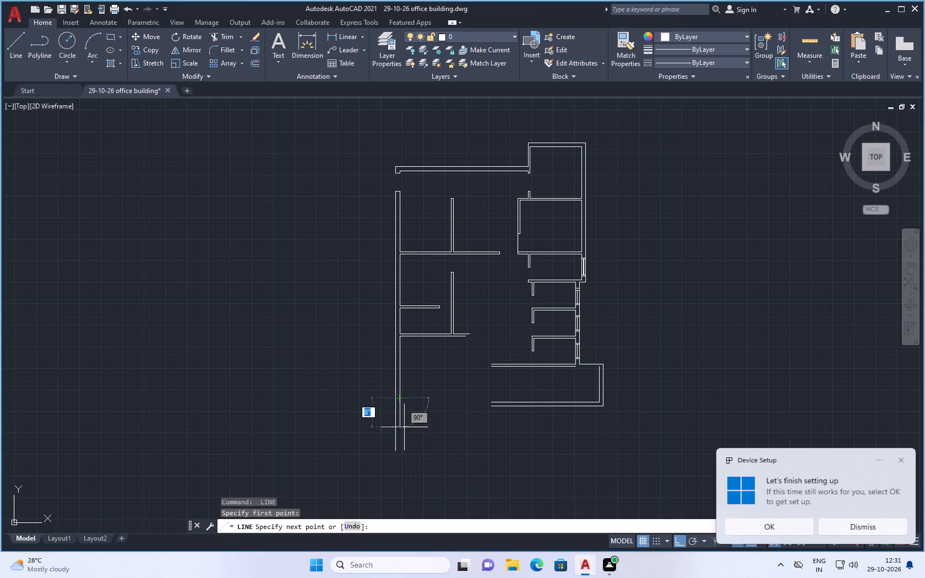
click(407, 457)
key(Escape)
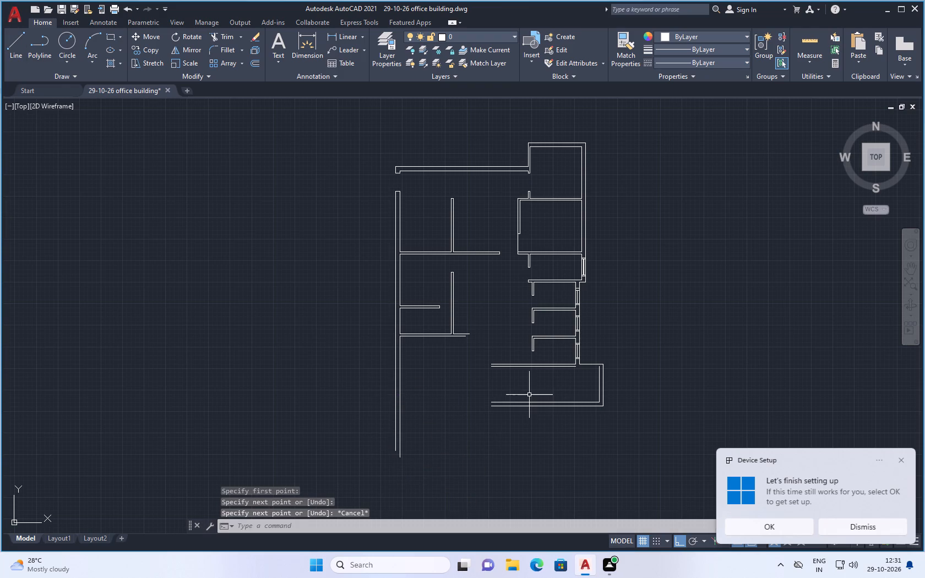
Extend both south exterior wall lines west to meet the west exterior wall.
text(ex)
key(Return)
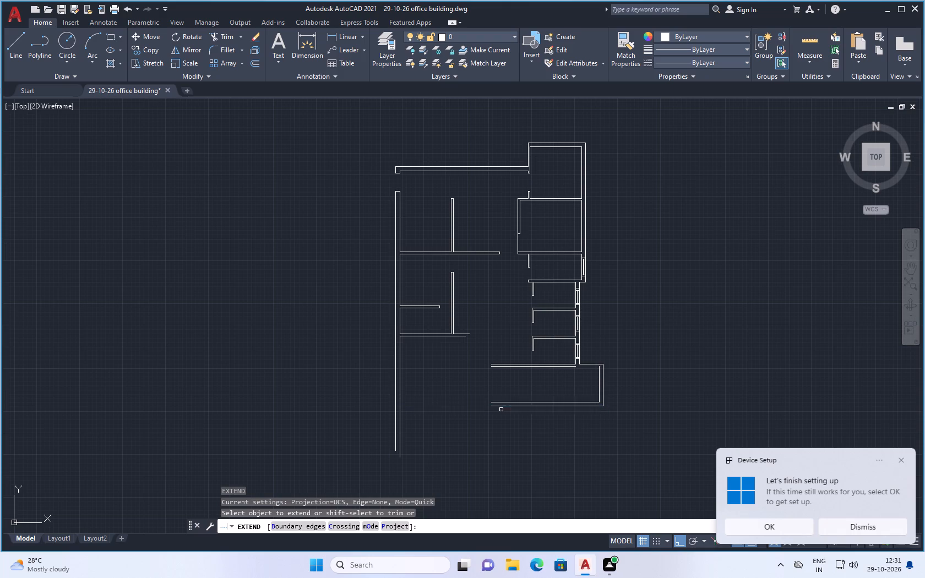
click(504, 406)
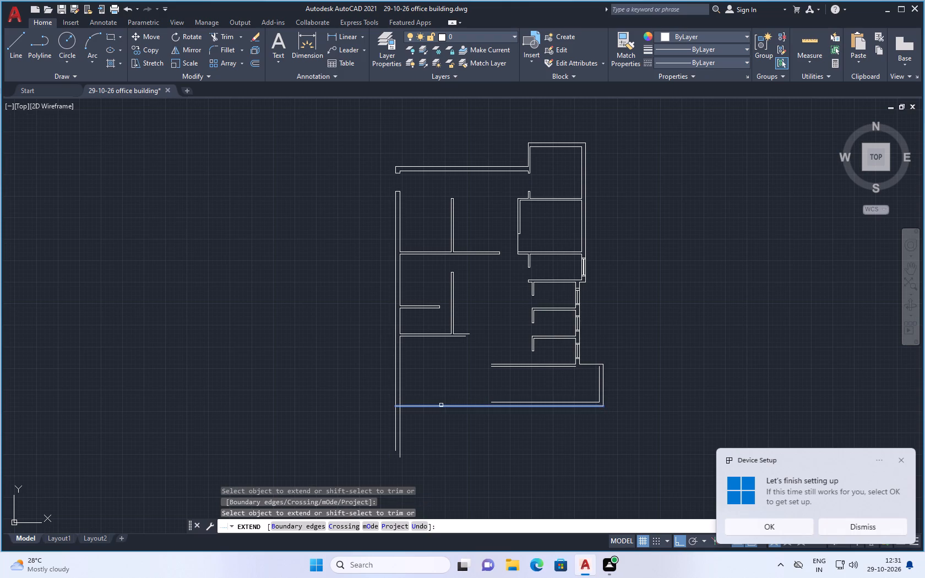
click(443, 407)
click(499, 402)
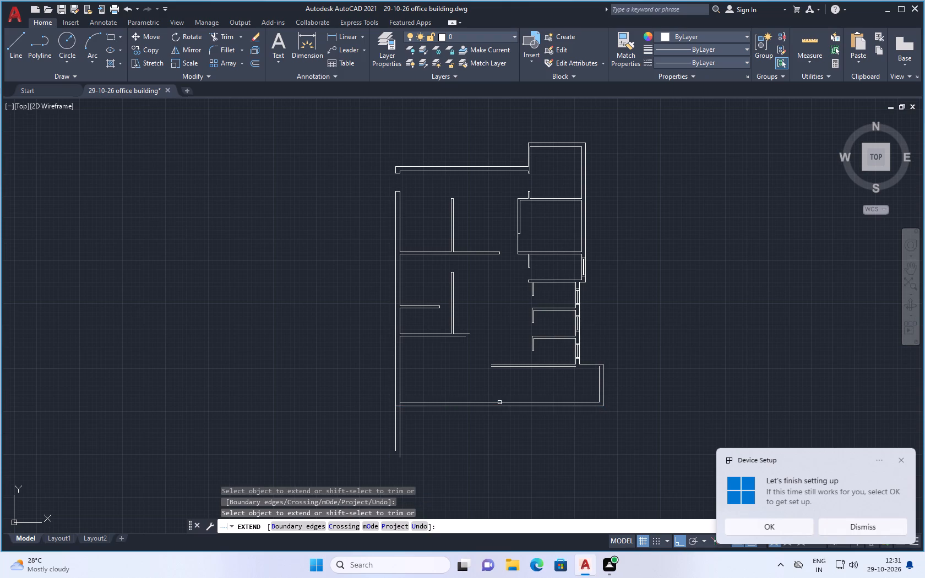
key(Escape)
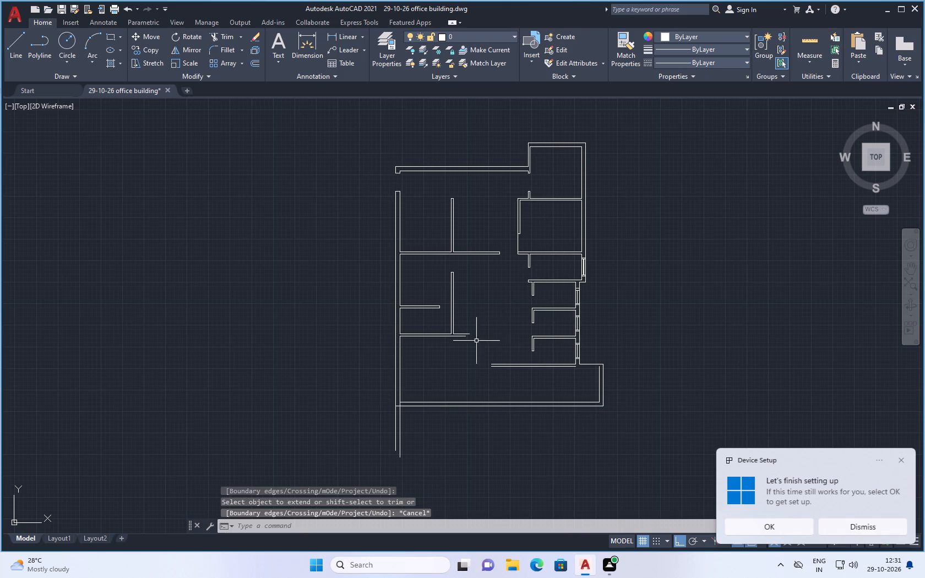
Offset the southeast room's inner east wall line 15'9" west to place its west wall.
scroll(414, 360, up, 1)
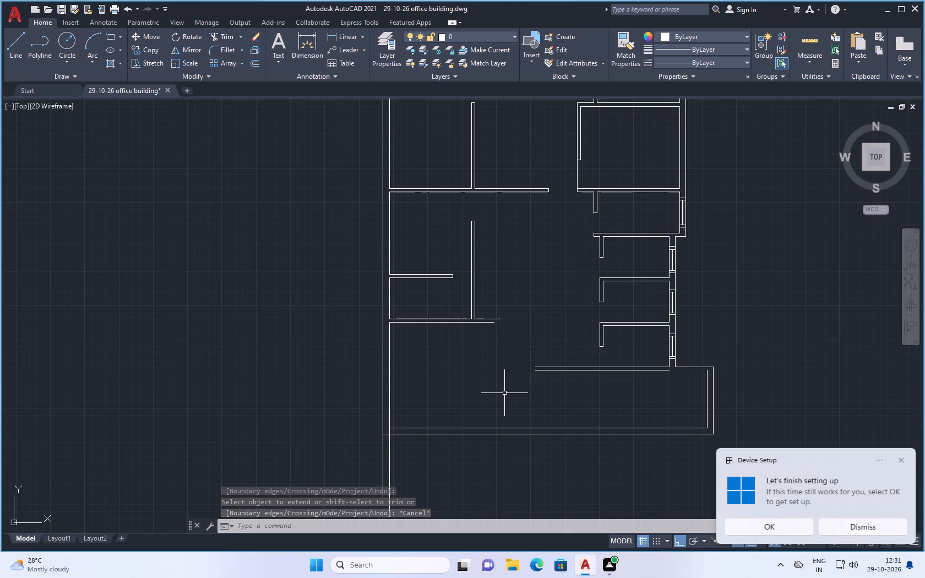
scroll(504, 393, down, 1)
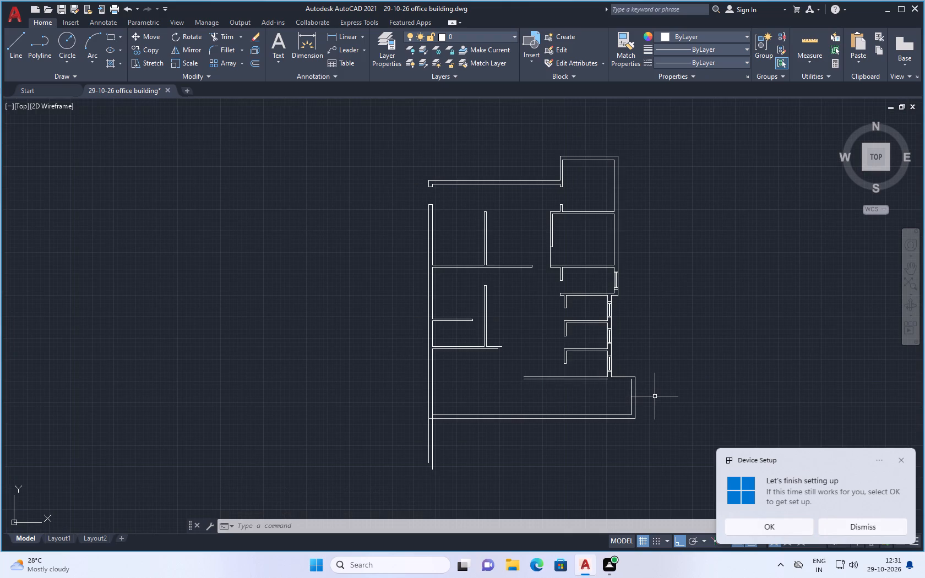
key(1)
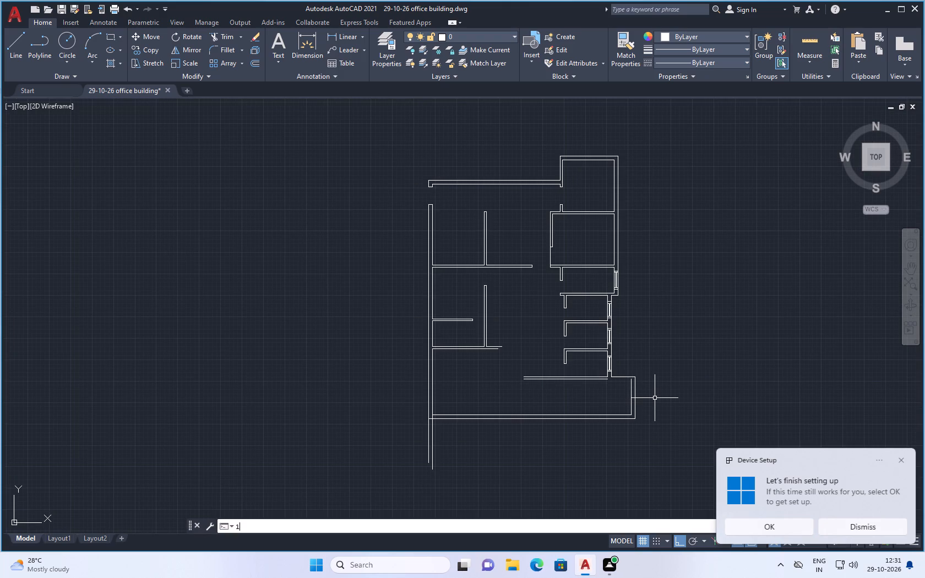
key(Escape)
text(of)
key(f)
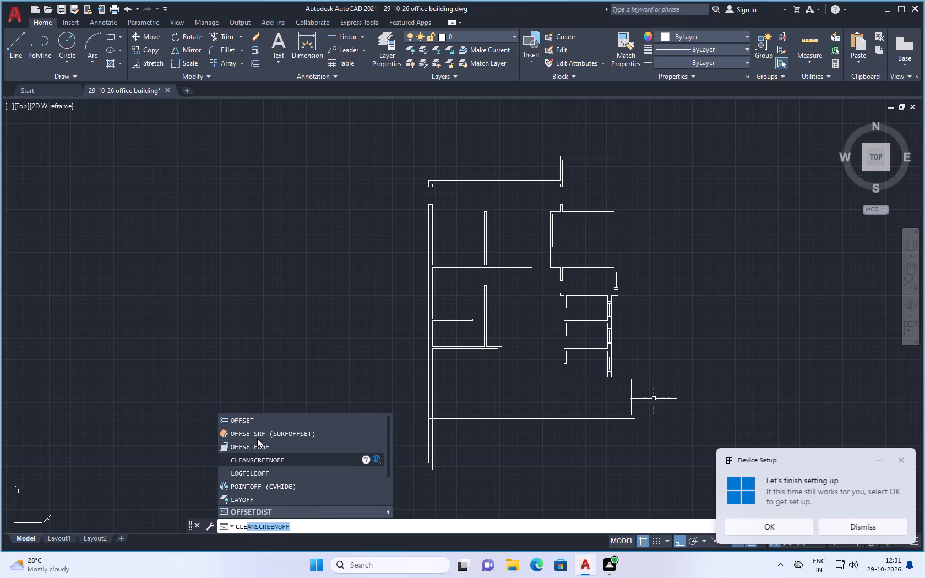
click(271, 422)
key(1)
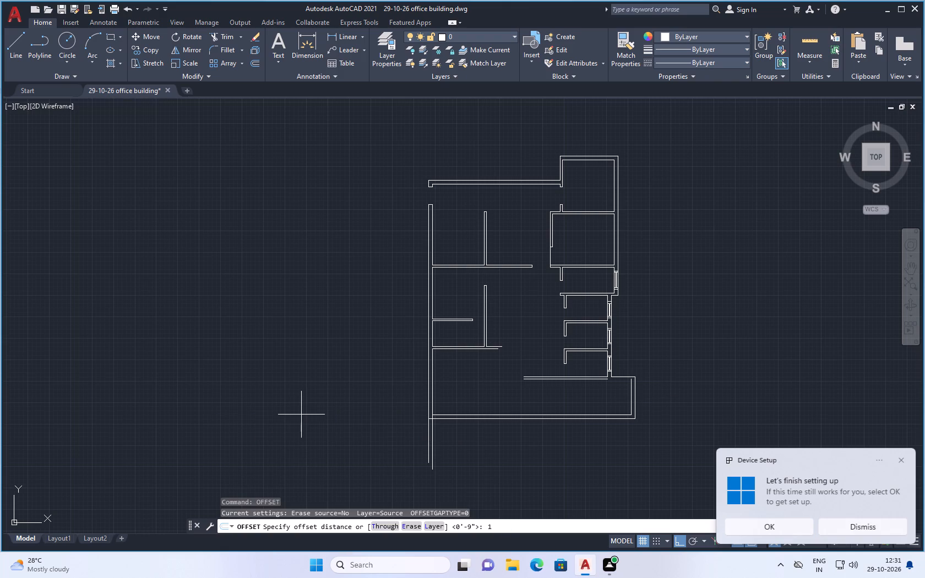
text(5')
text(9")
key(Return)
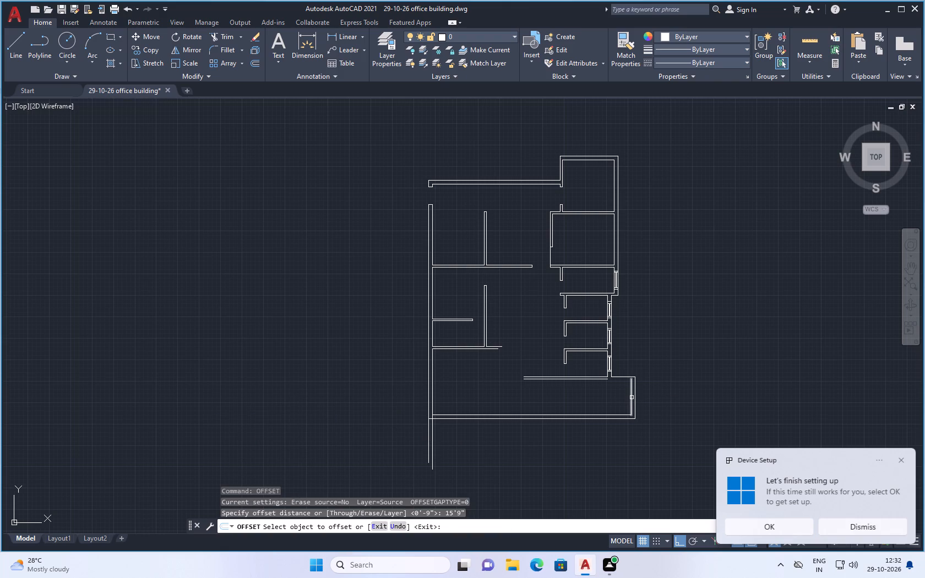
click(632, 397)
click(536, 402)
key(Escape)
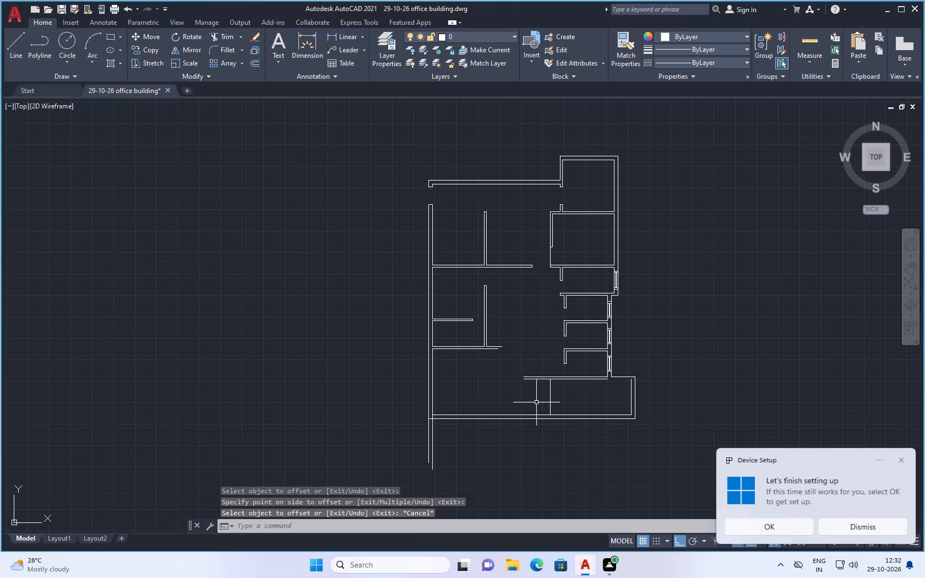
Offset the southeast room's west wall line 5" west to give the partition its thickness.
key(space)
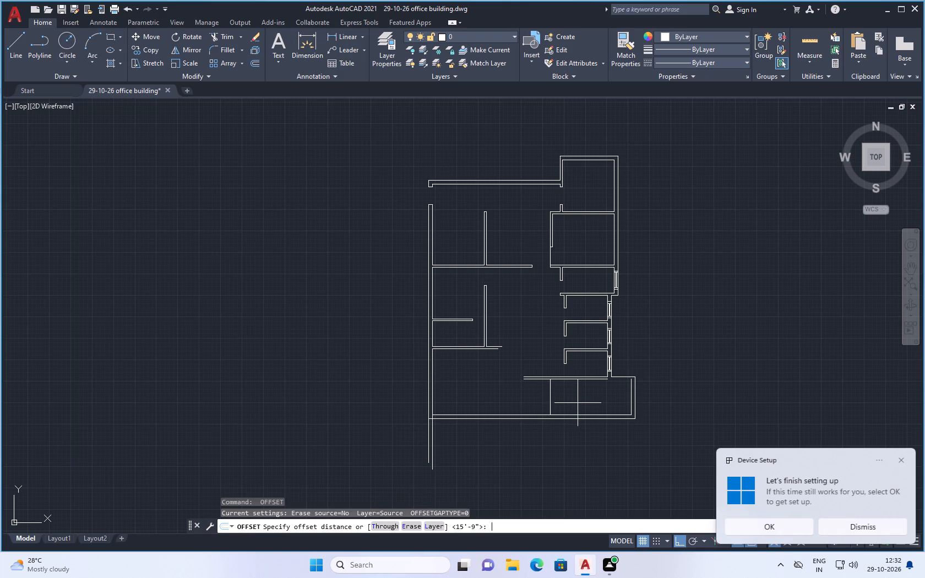
text(5")
key(Return)
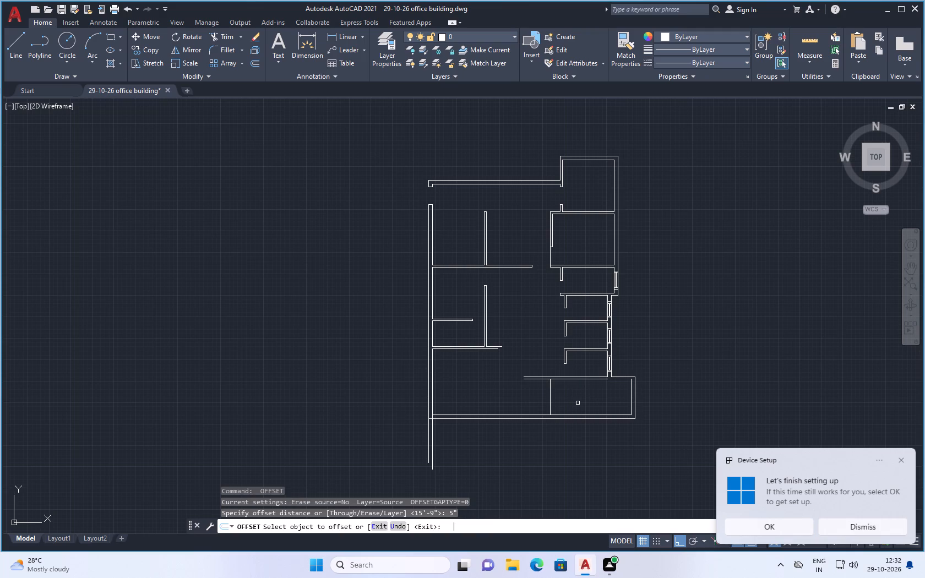
scroll(554, 391, up, 1)
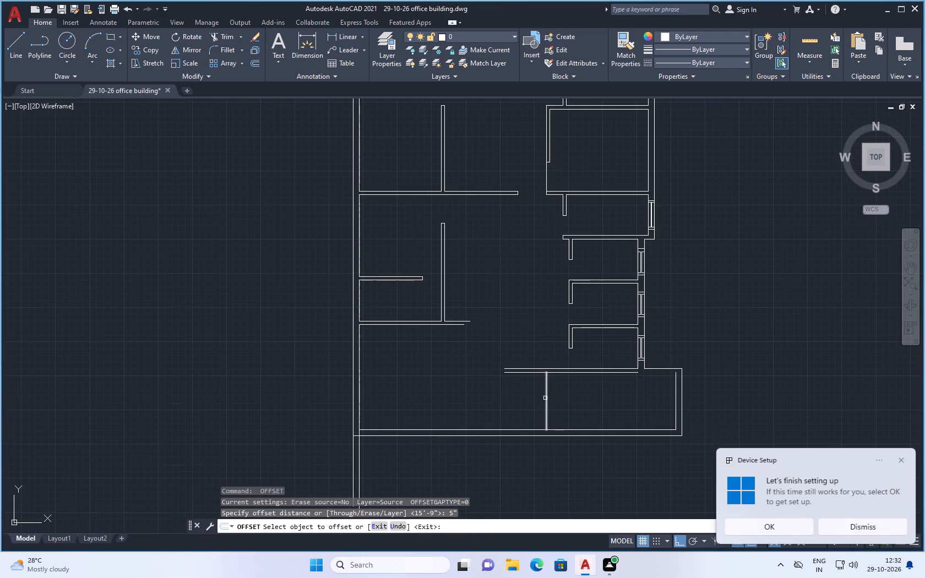
click(545, 398)
click(517, 411)
key(Escape)
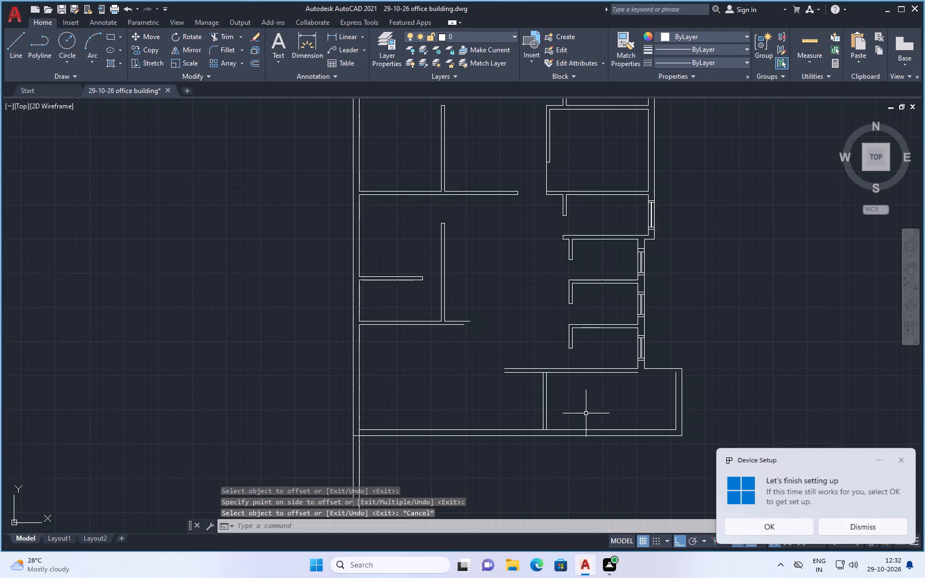
Offset the partition's west face 8'11" west to place the next partition line along the south wall.
key(space)
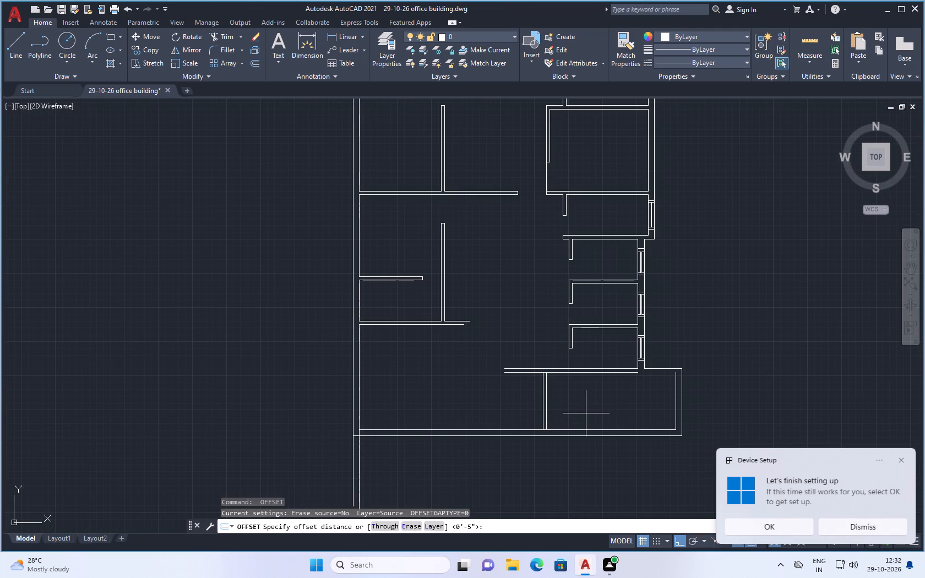
text(8'11")
key(Return)
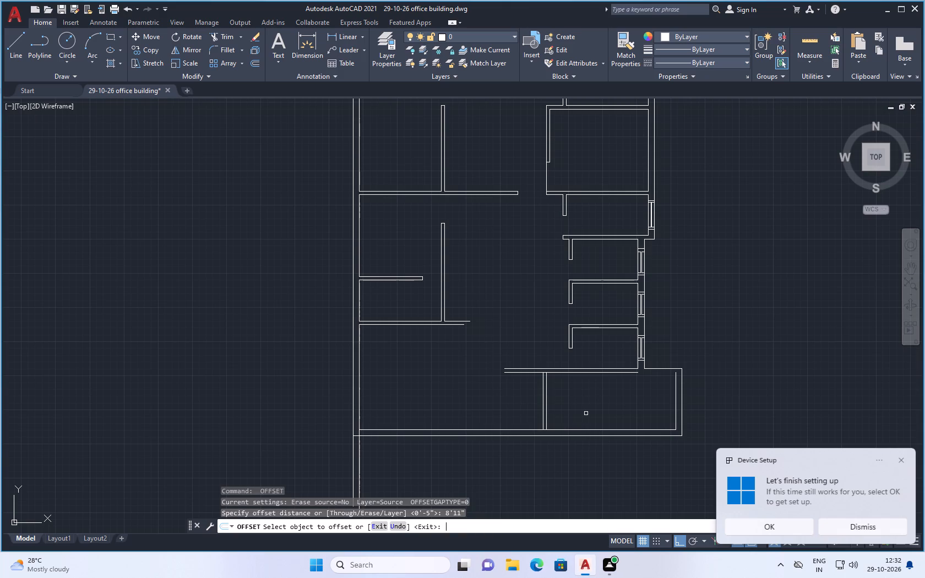
click(544, 406)
click(482, 422)
key(Escape)
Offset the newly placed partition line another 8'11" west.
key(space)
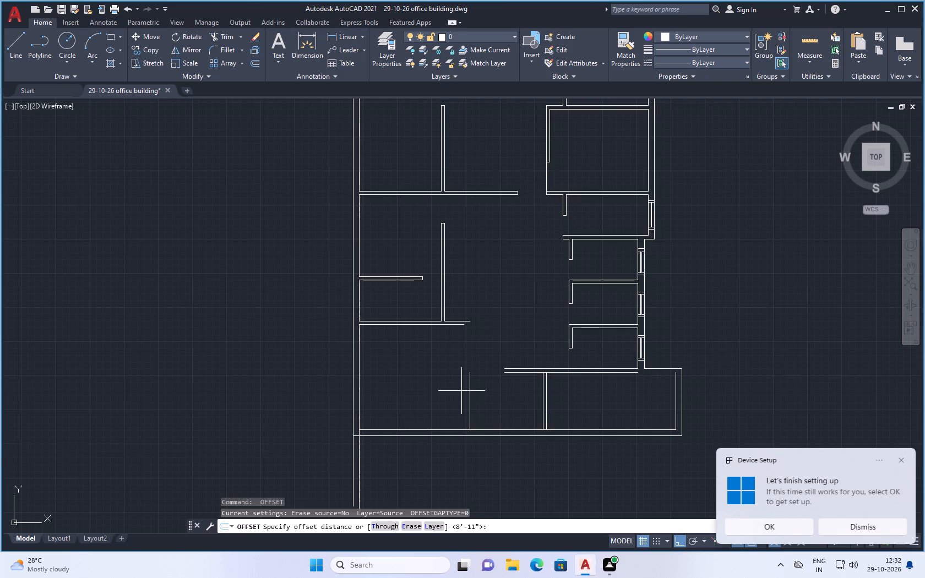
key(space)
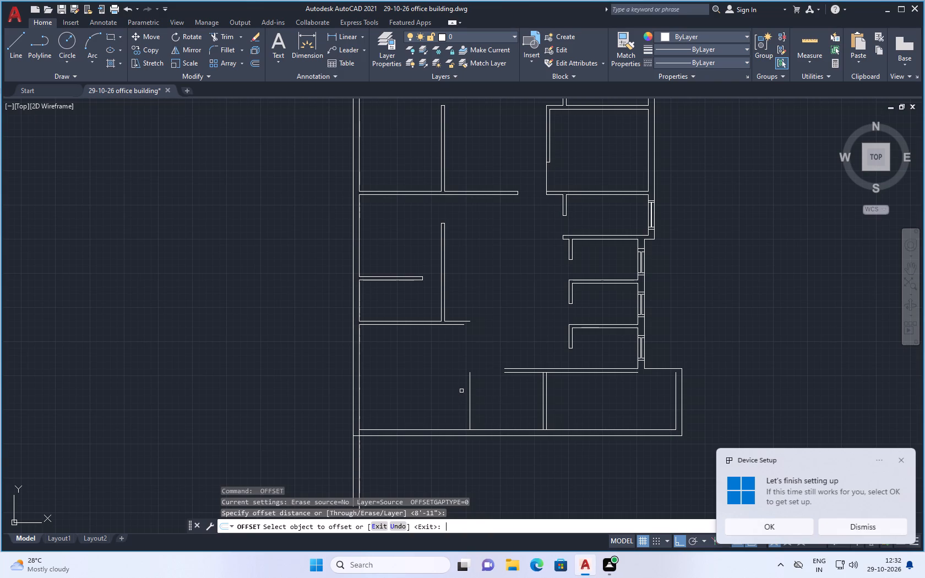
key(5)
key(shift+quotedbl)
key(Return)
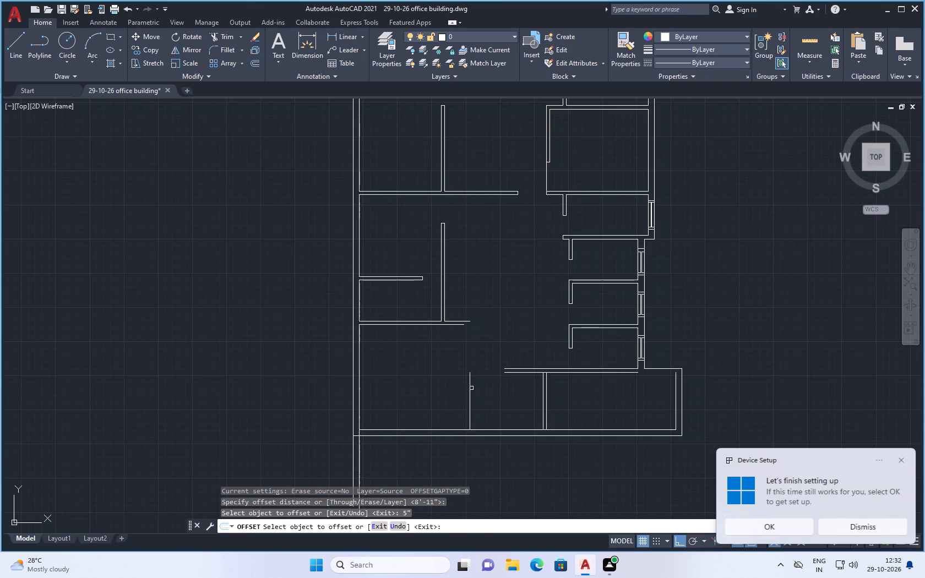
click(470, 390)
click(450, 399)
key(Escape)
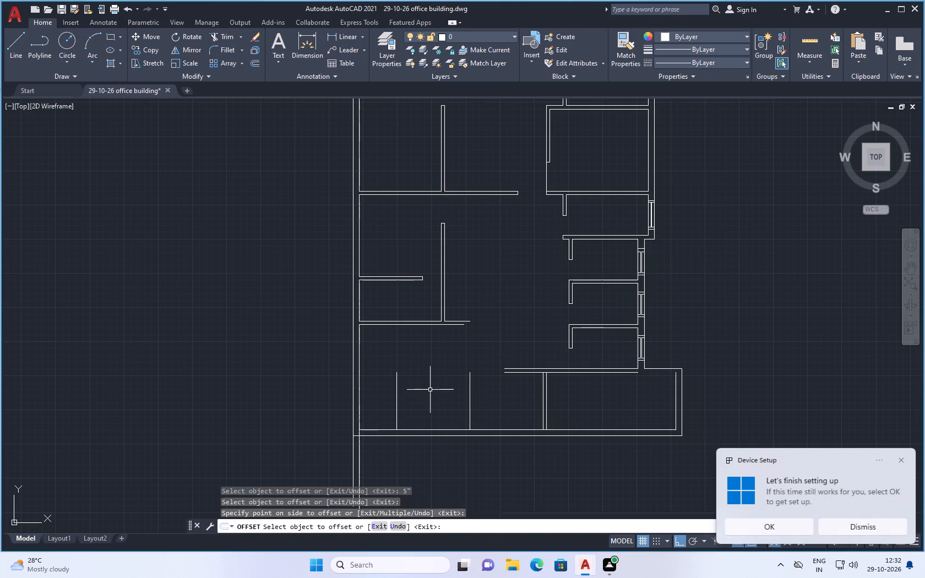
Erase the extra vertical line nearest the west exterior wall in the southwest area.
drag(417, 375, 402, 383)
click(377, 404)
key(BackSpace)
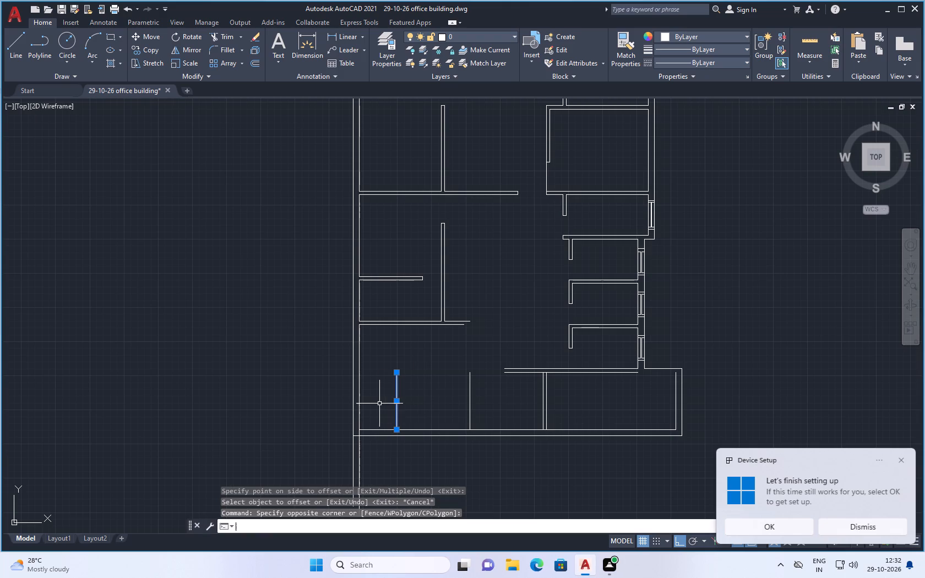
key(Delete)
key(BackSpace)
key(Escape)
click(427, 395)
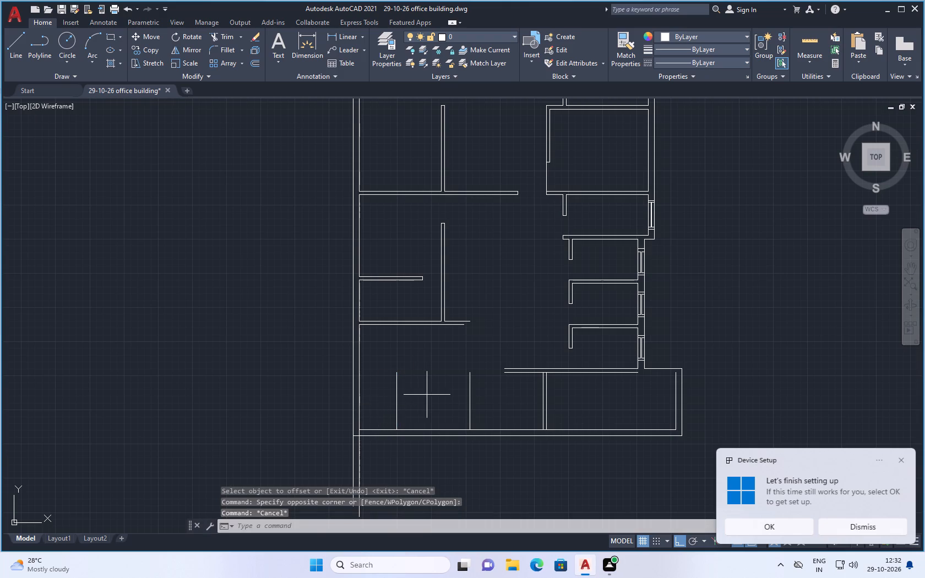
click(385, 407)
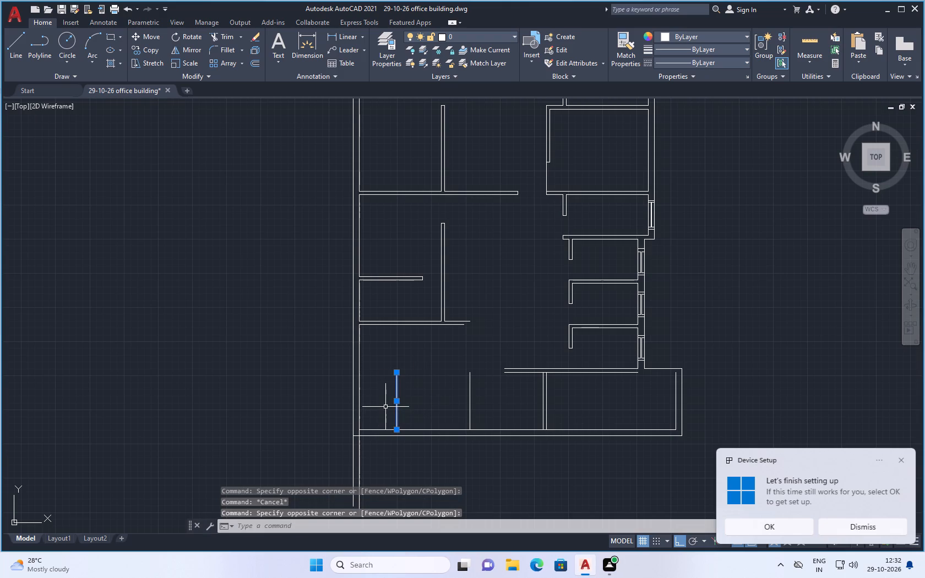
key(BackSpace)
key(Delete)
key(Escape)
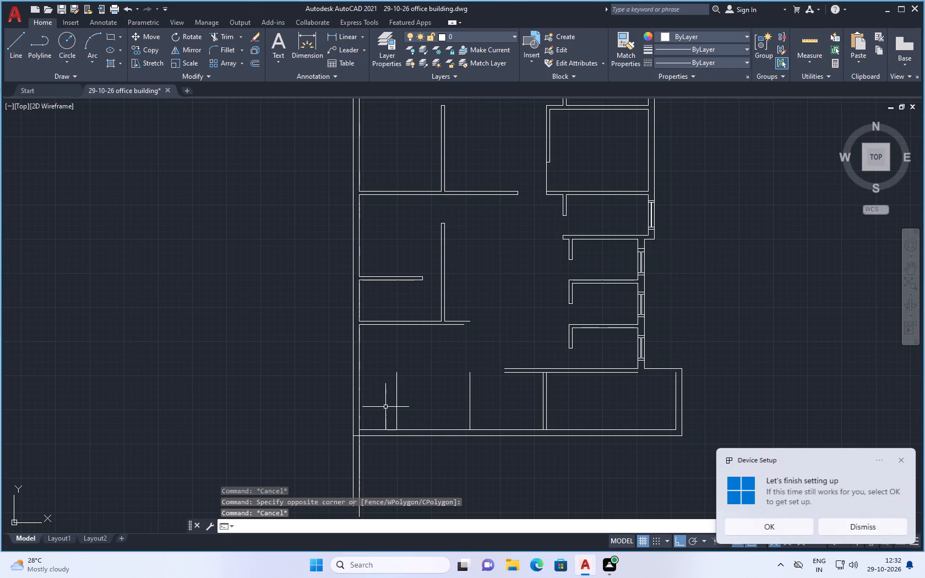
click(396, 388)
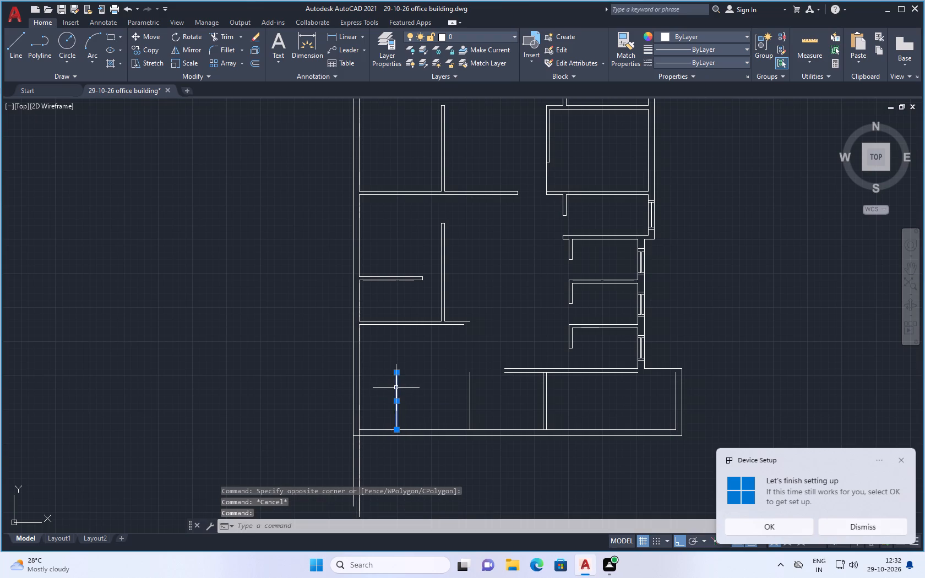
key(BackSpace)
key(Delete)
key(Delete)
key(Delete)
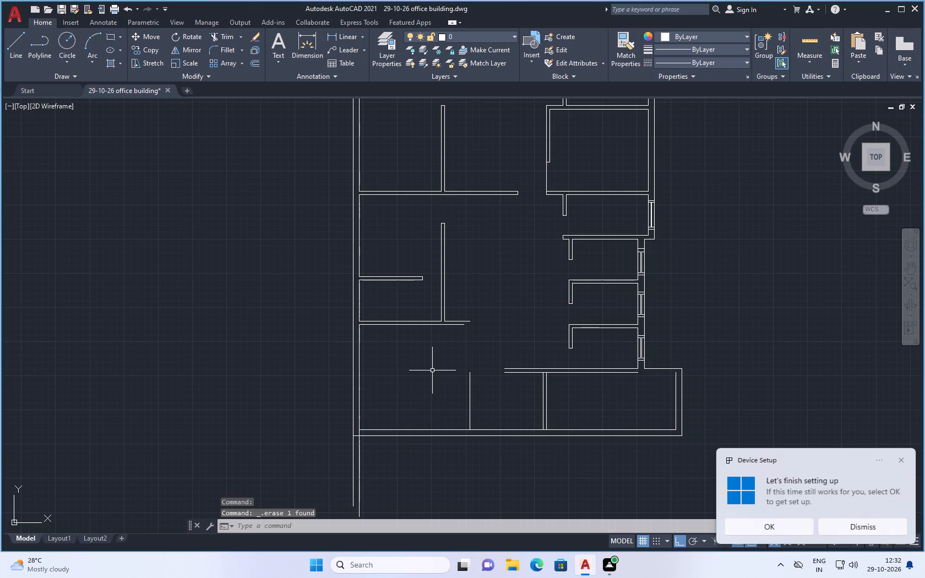
Offset the remaining single partition line 5" west to form the second partition wall.
text(off)
key(Return)
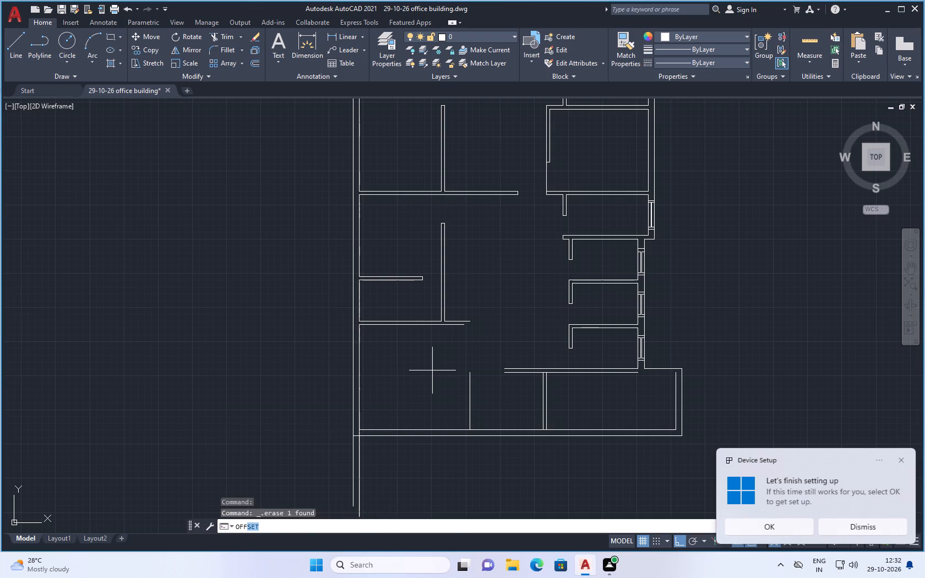
text(5")
key(Return)
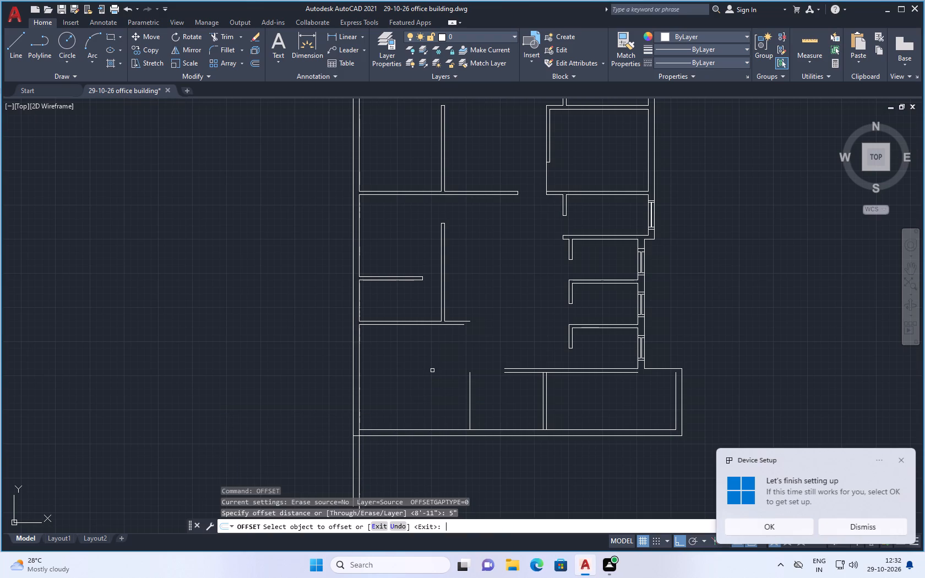
click(471, 387)
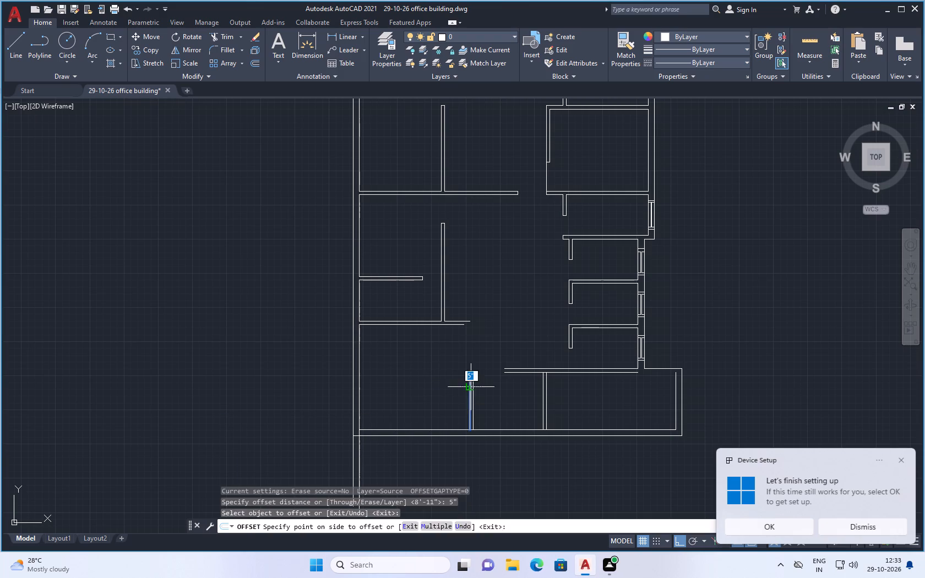
click(463, 392)
key(Escape)
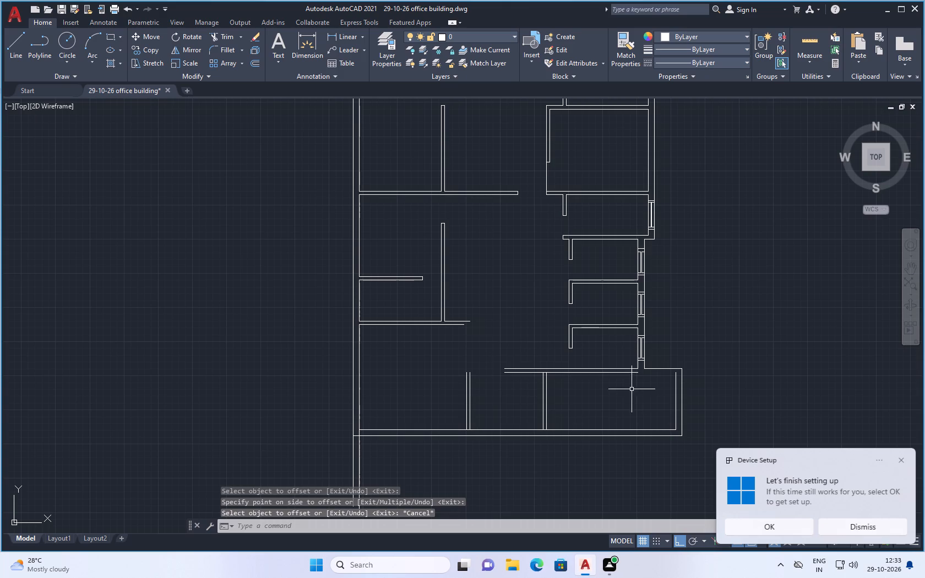
Measure the space between the two southern partition walls with Quick measure.
click(814, 36)
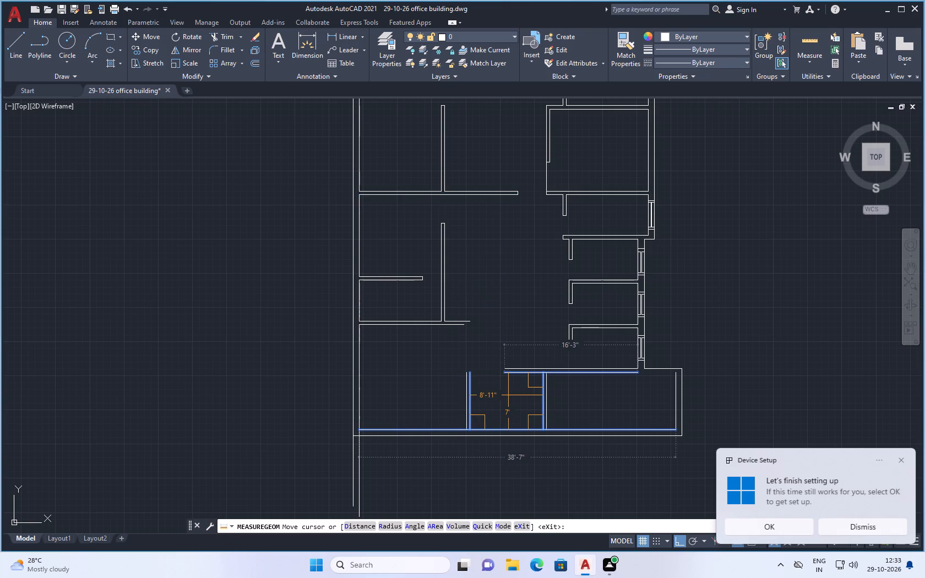
key(Escape)
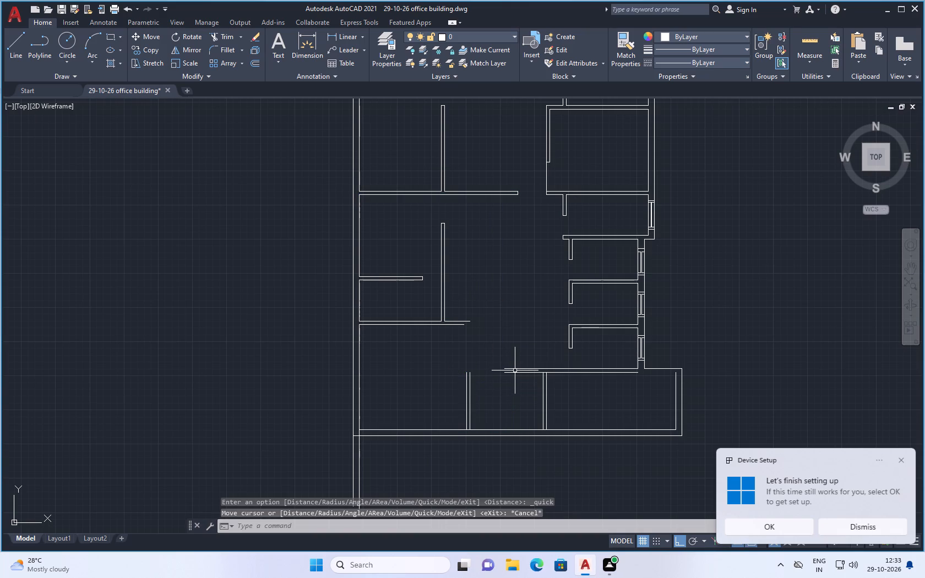
click(816, 50)
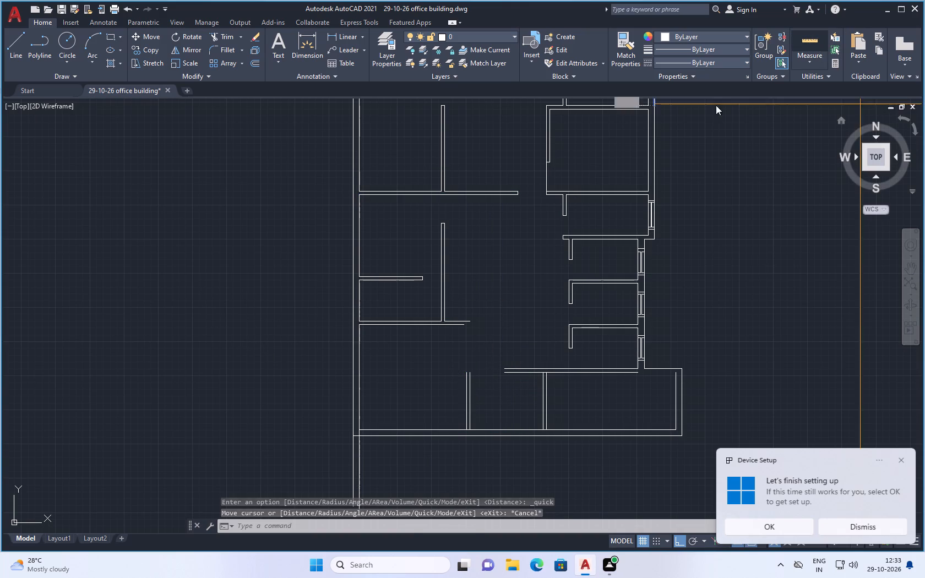
key(Escape)
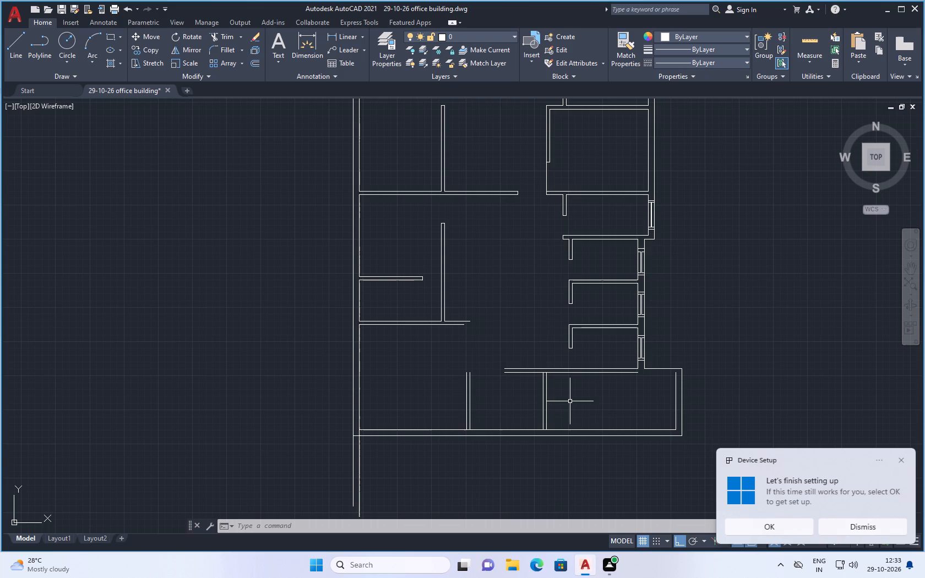
Extend both lines of the western partition north to the horizontal wall, enclosing the southwest room.
text(ex)
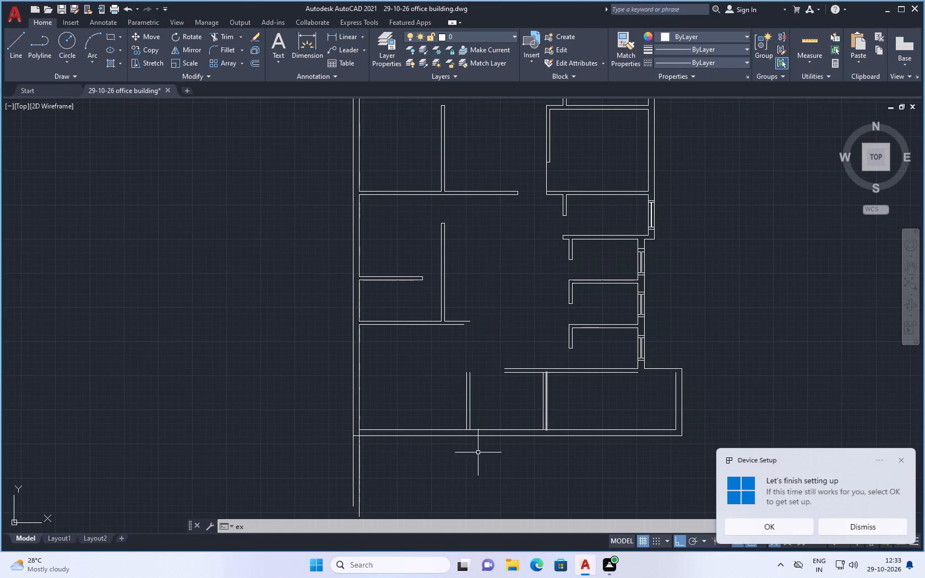
click(279, 406)
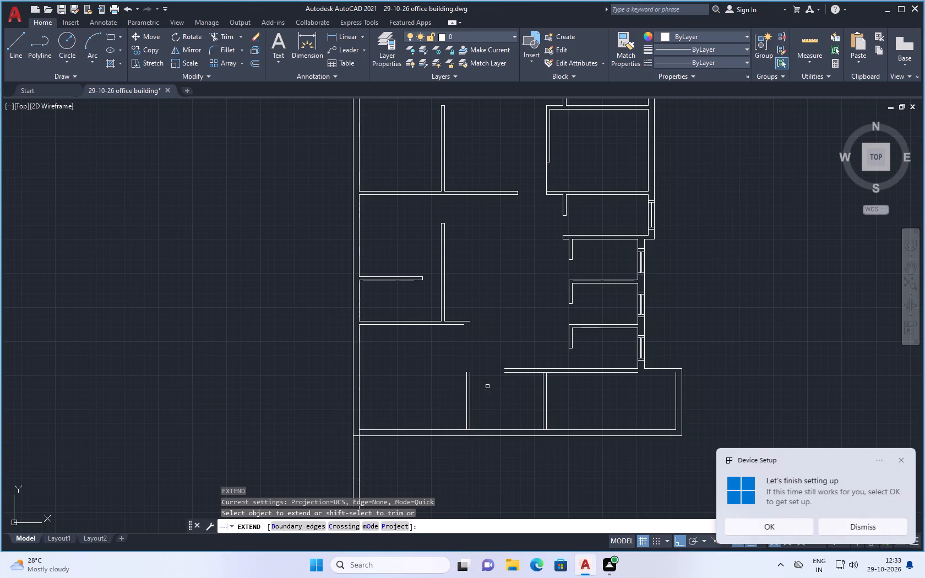
click(471, 393)
click(466, 396)
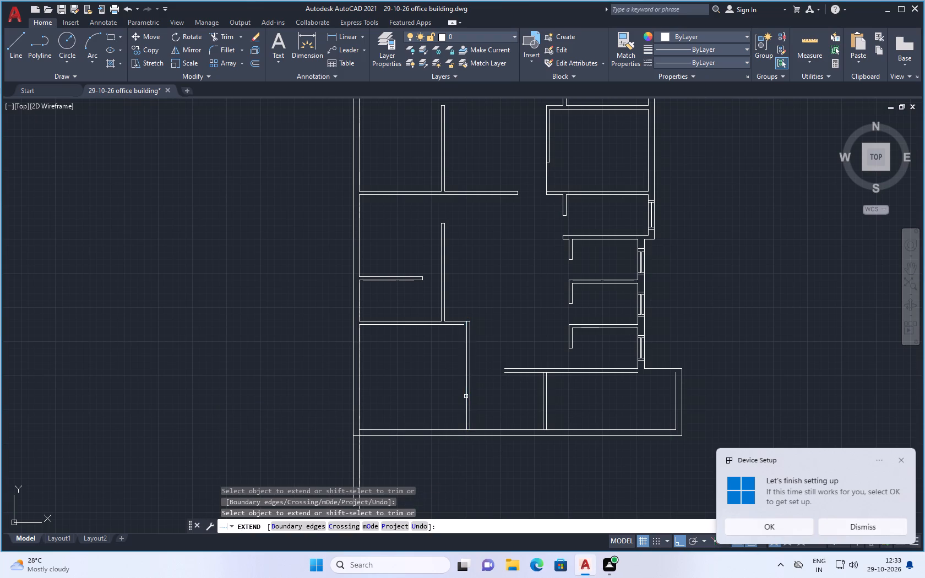
key(Escape)
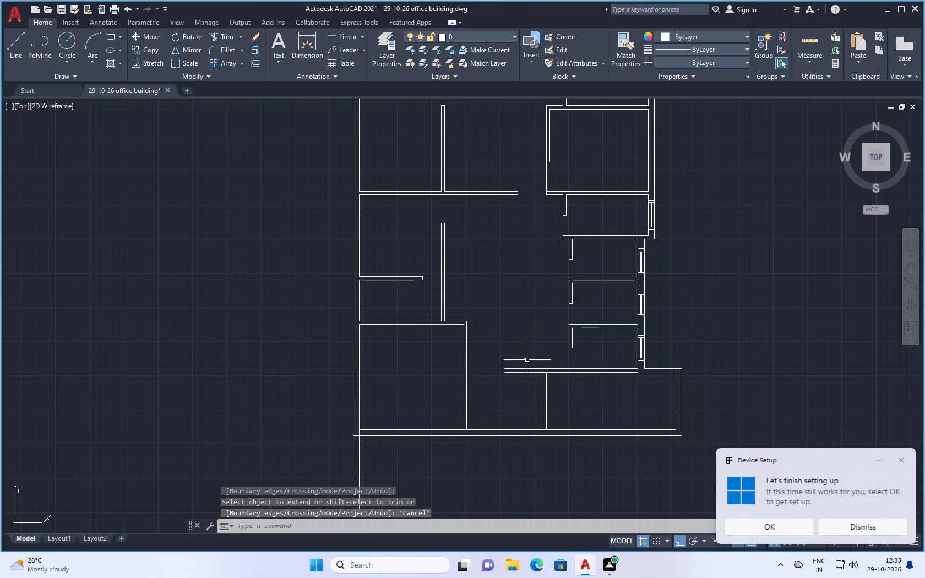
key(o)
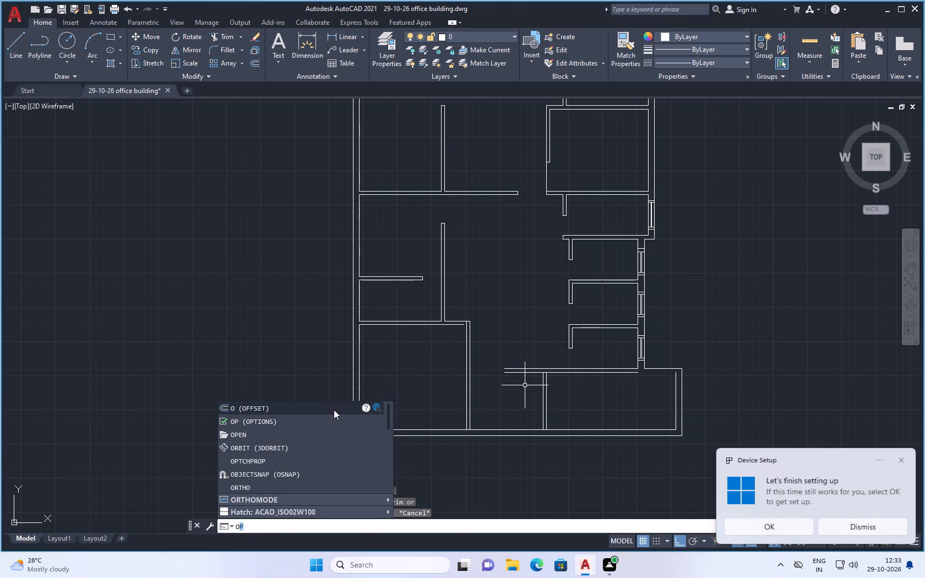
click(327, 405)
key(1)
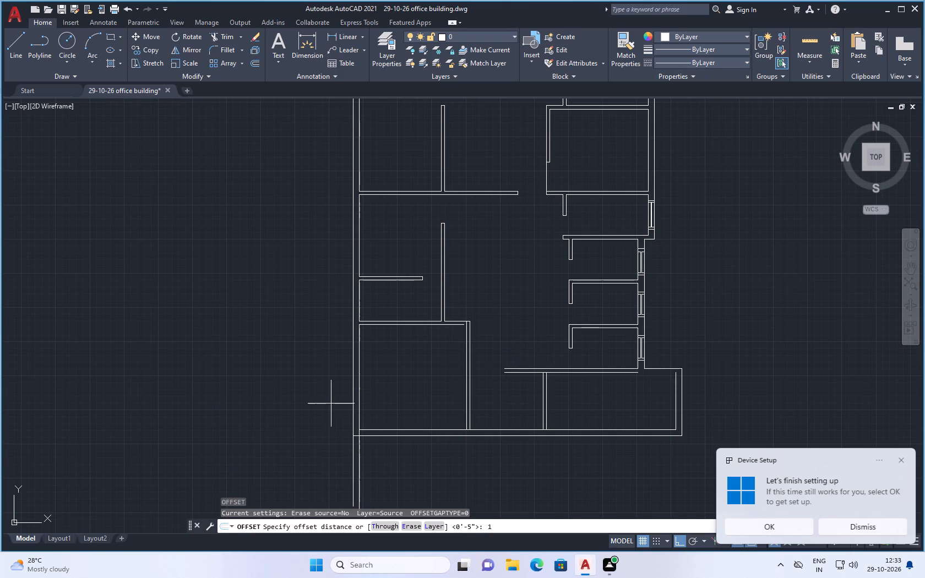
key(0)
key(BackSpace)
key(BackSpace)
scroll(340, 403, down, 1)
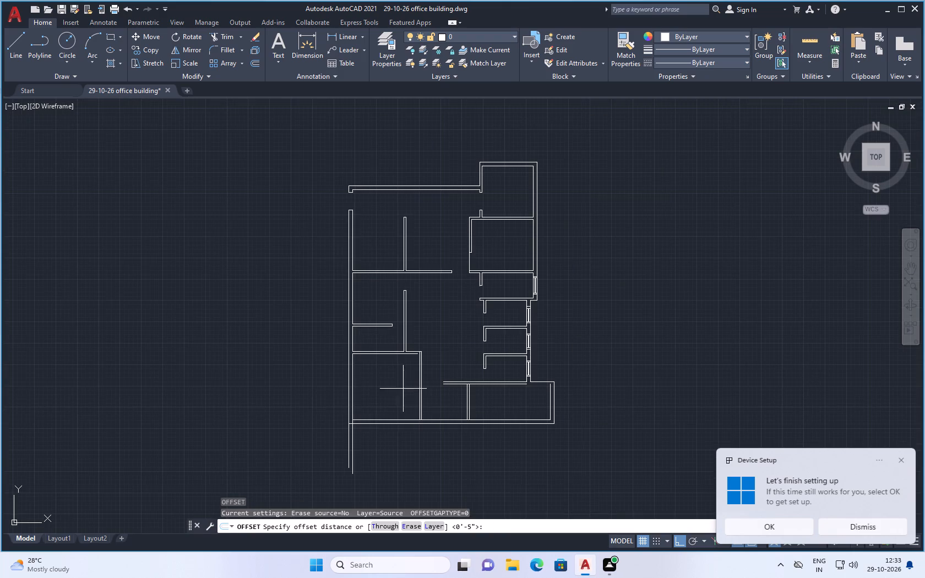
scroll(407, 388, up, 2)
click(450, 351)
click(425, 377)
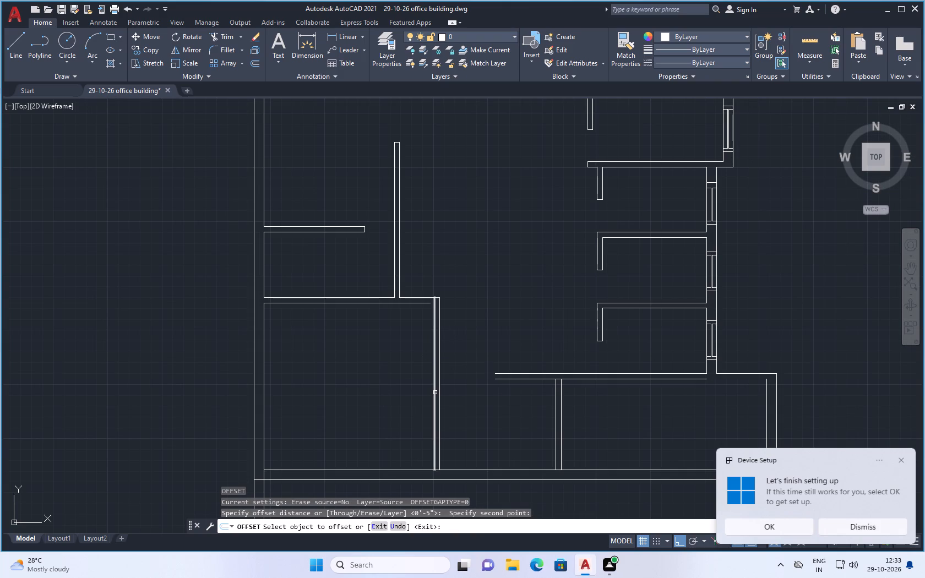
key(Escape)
Trim away both vertical lines of the western partition that encloses the southwest room.
key(t)
key(r)
key(Return)
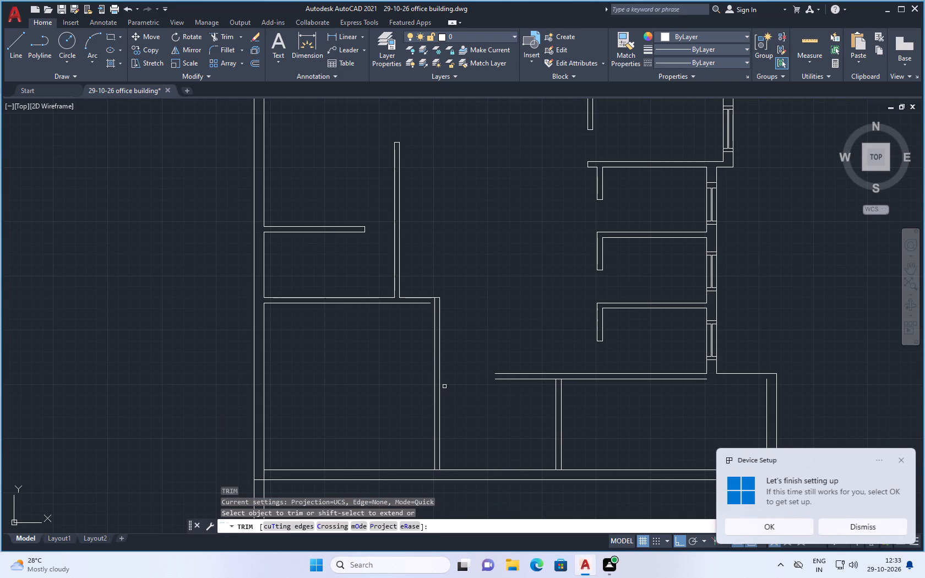
click(441, 401)
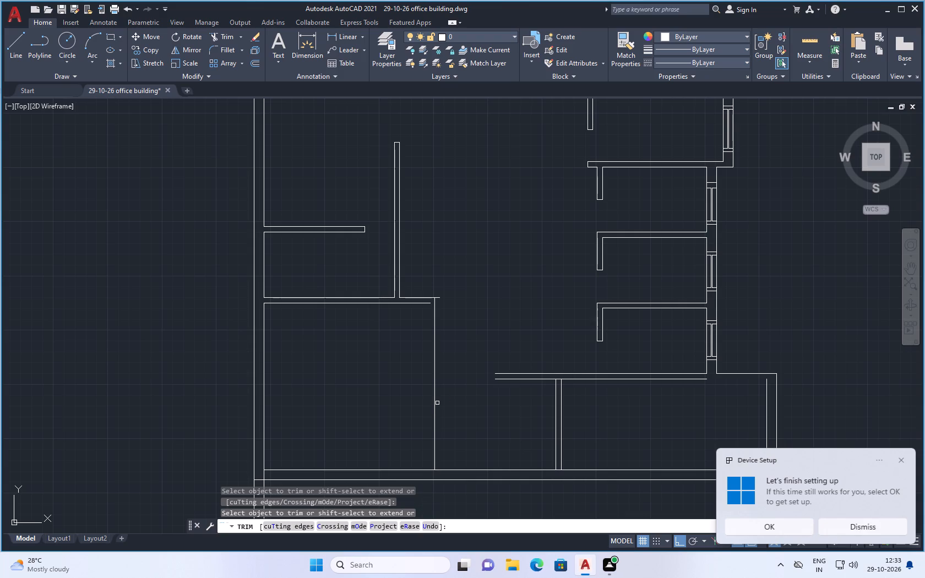
click(435, 405)
key(Escape)
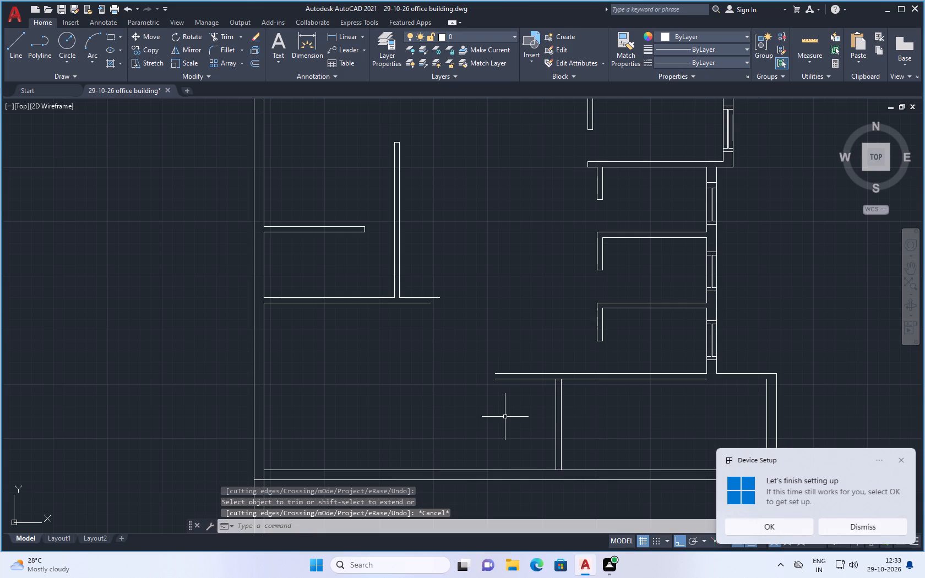
Offset the west line of the remaining southern partition 10' to the west.
text(off)
key(Return)
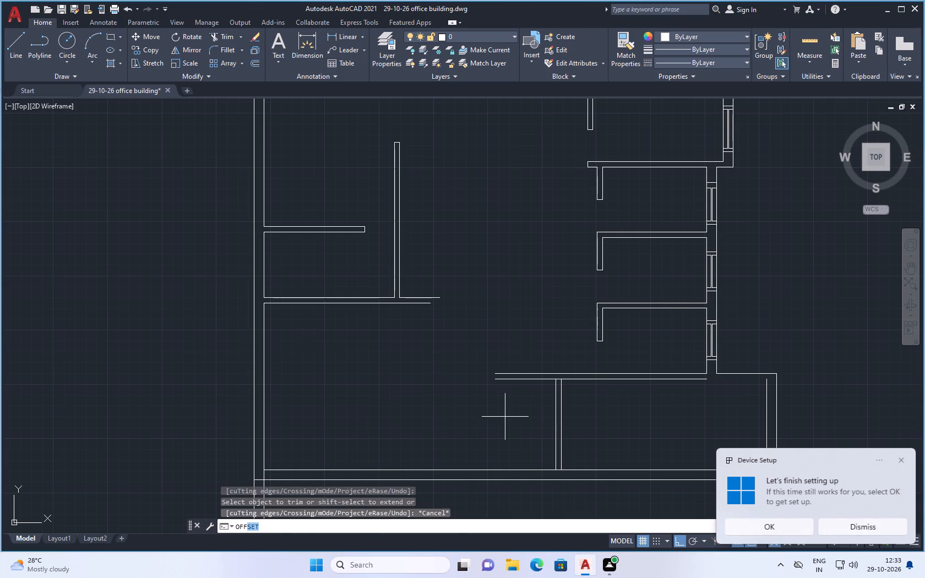
text(10')
key(Return)
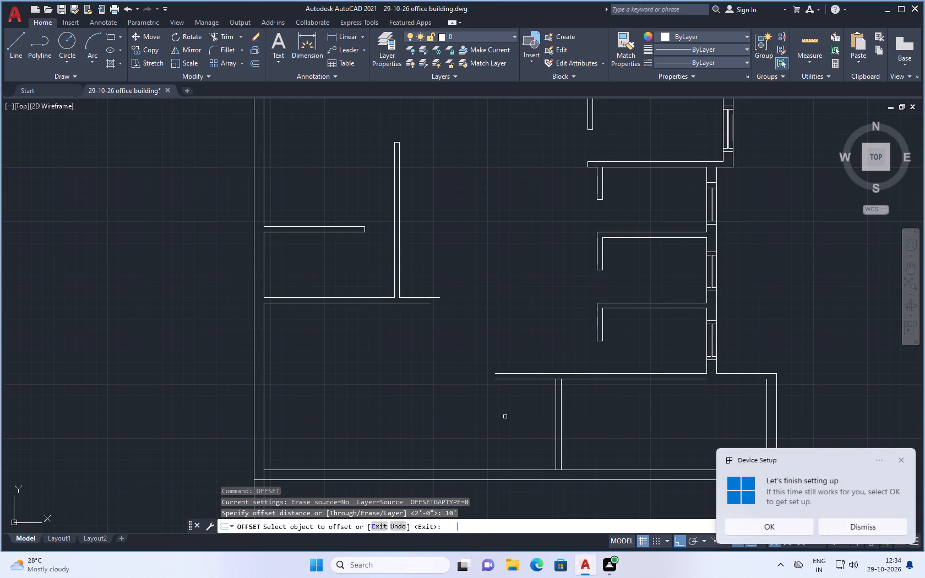
click(556, 424)
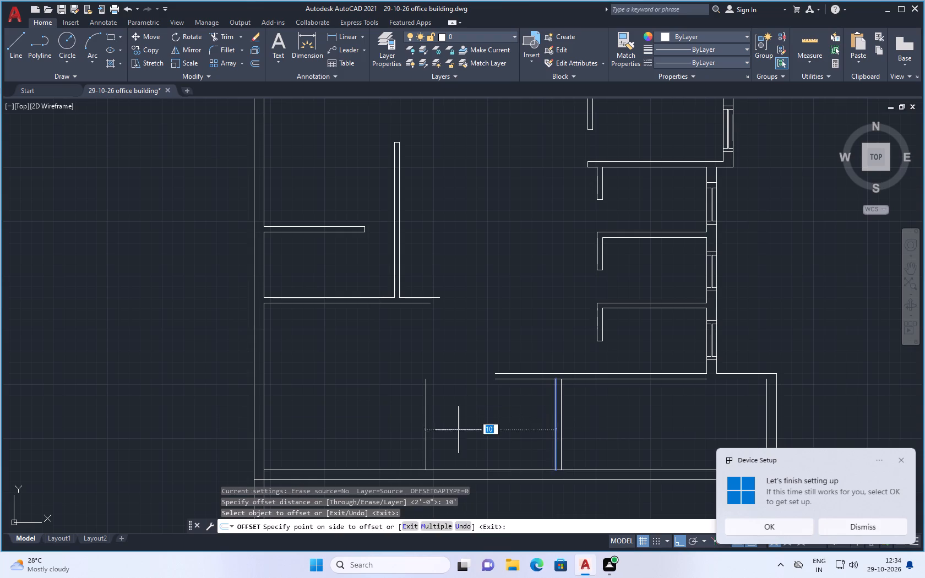
click(447, 435)
key(Escape)
Offset the new vertical line 5" west to give the western partition its thickness.
key(space)
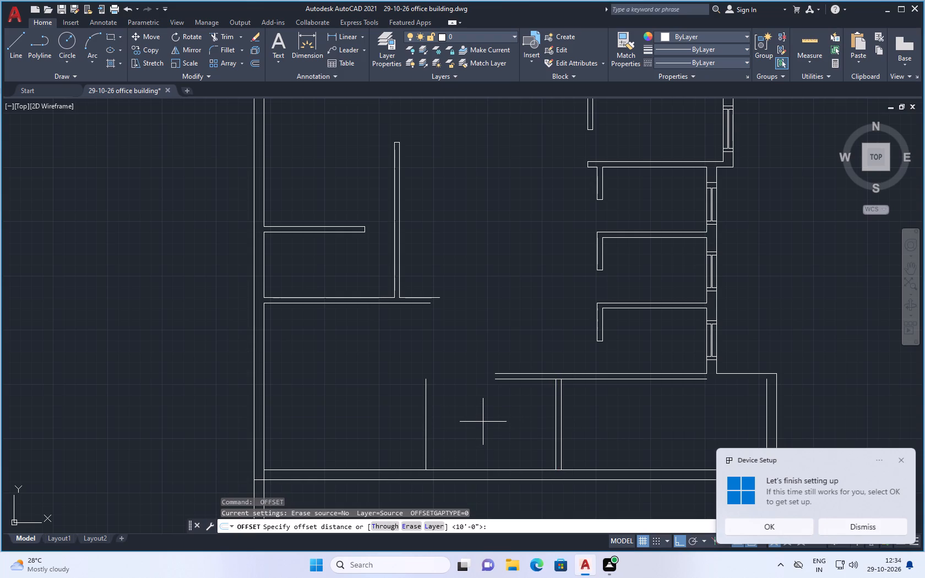
text(5")
key(Return)
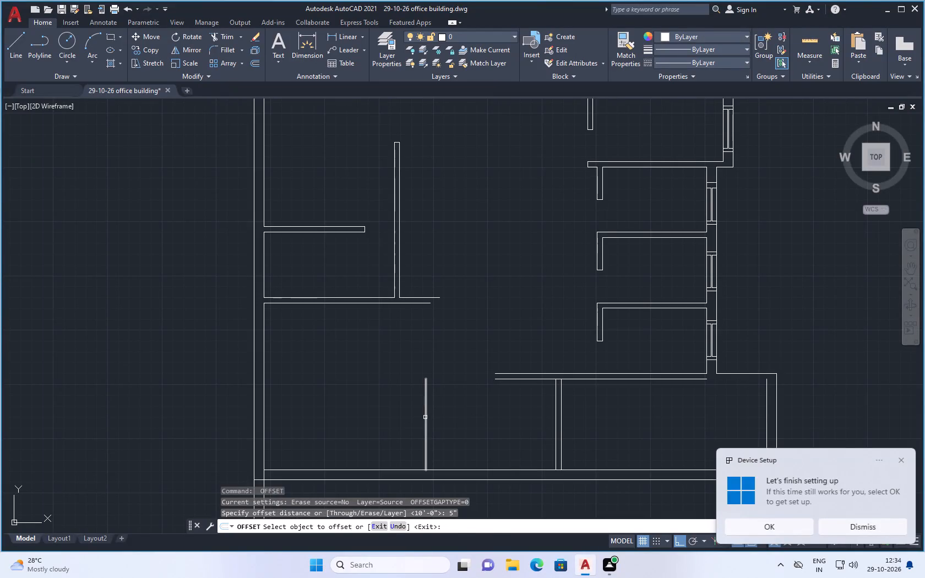
click(425, 417)
click(271, 437)
key(Escape)
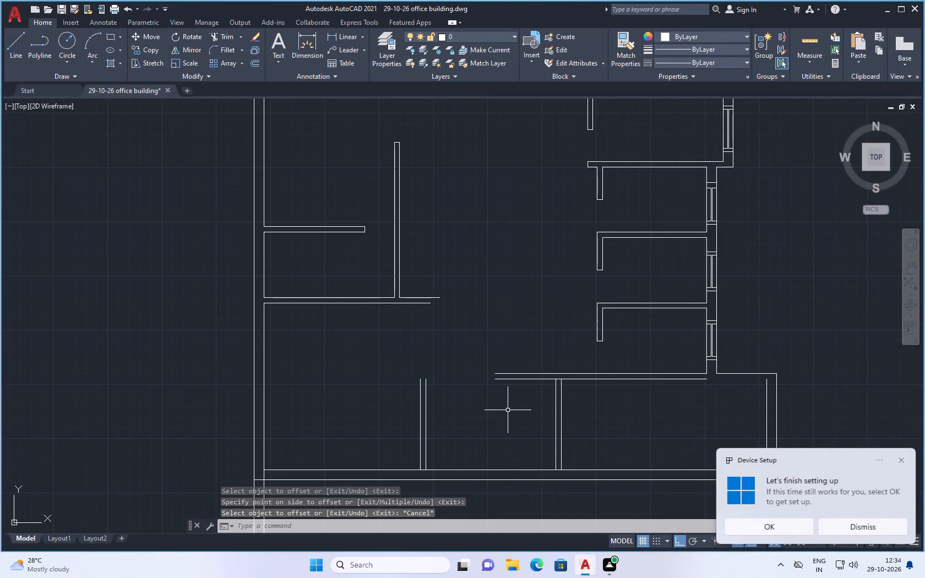
Extend the west line of the eastern partition north to the upper line of the horizontal wall.
key(e)
key(x)
key(Return)
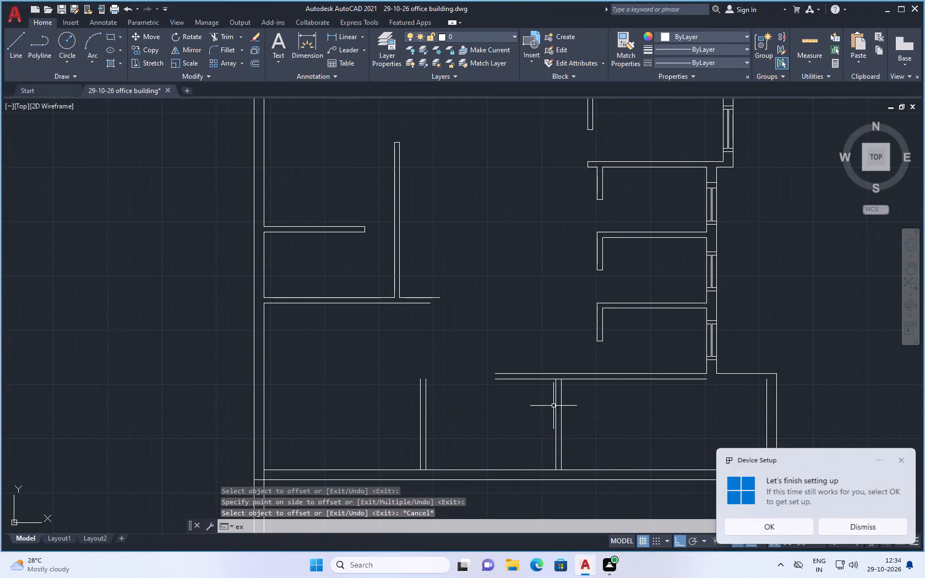
click(554, 396)
key(Escape)
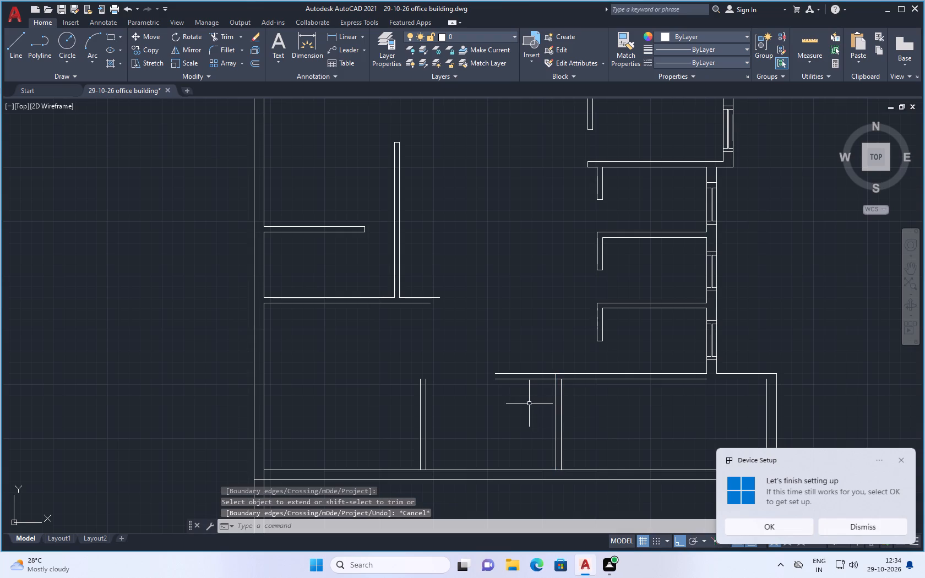
Trim both horizontal wall lines projecting west of the eastern partition to form a clean corner.
key(t)
key(r)
key(Return)
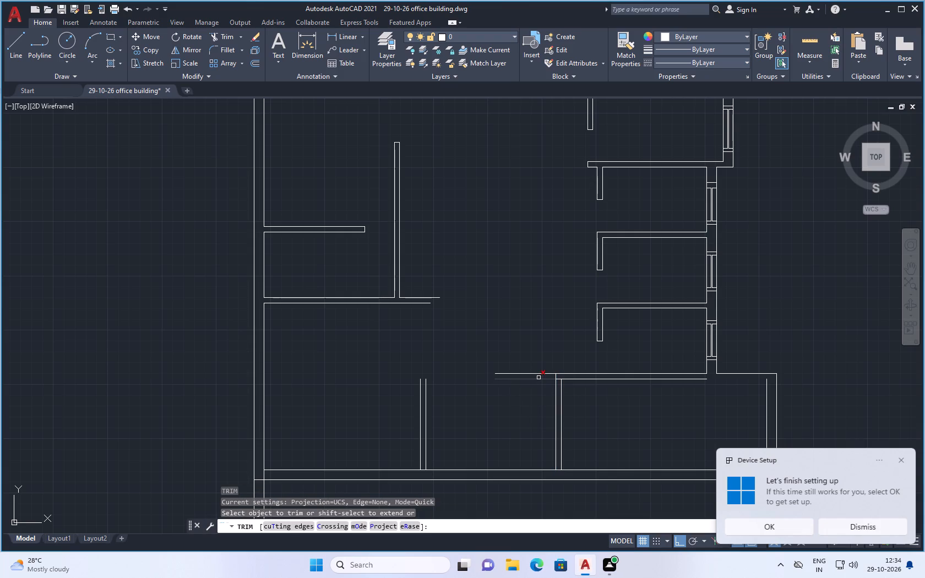
click(539, 378)
click(540, 373)
key(Escape)
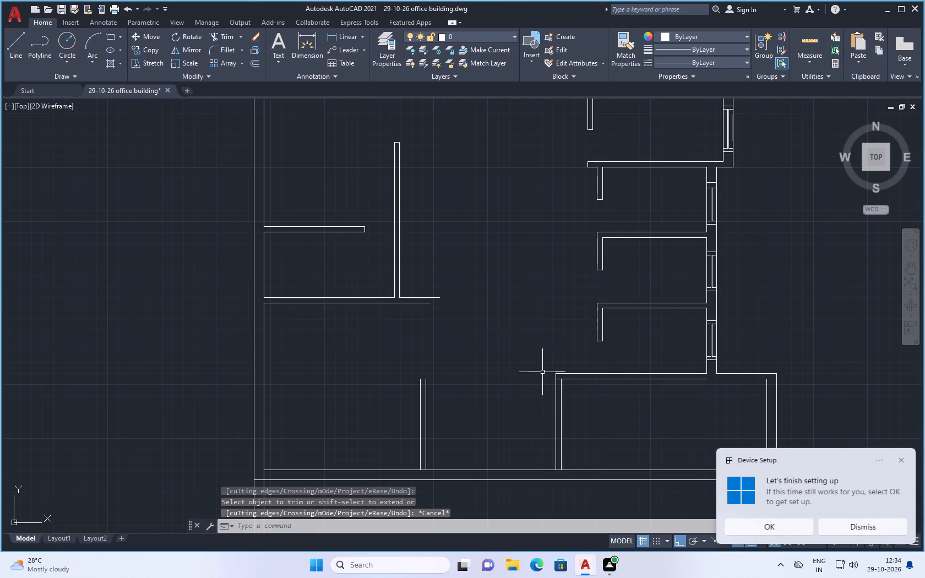
Offset the inner line of the south exterior wall 8'11" north.
text(off)
key(Return)
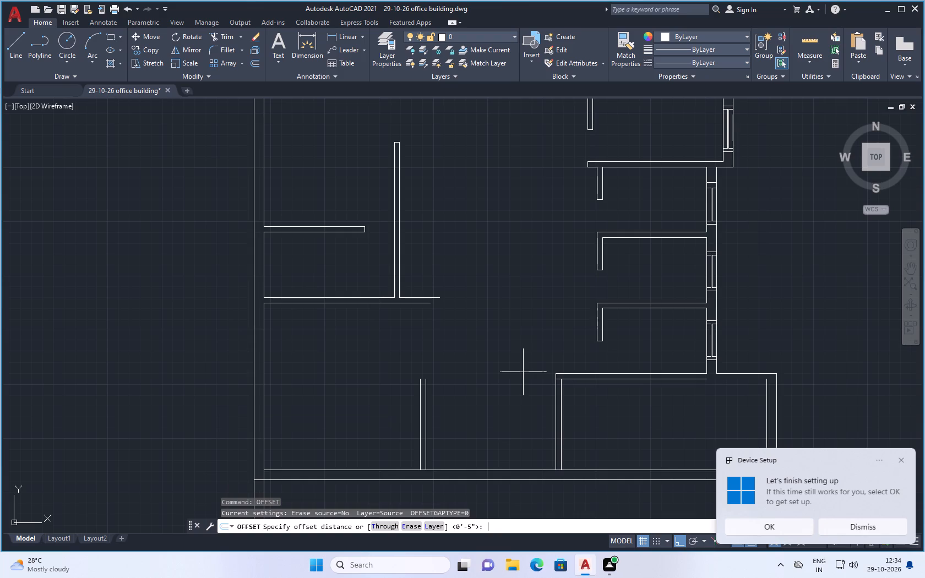
text(8')
text(11")
key(Return)
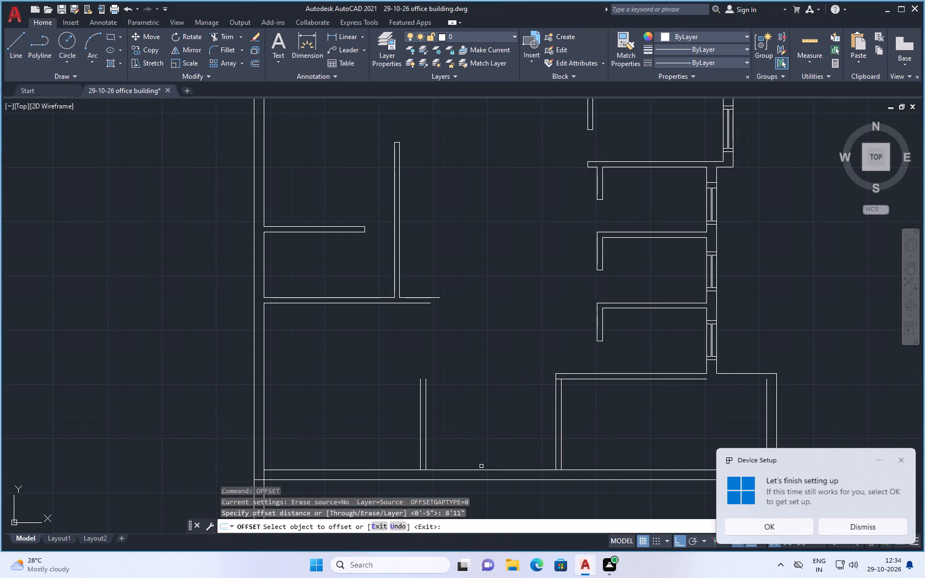
click(484, 470)
click(480, 423)
key(Escape)
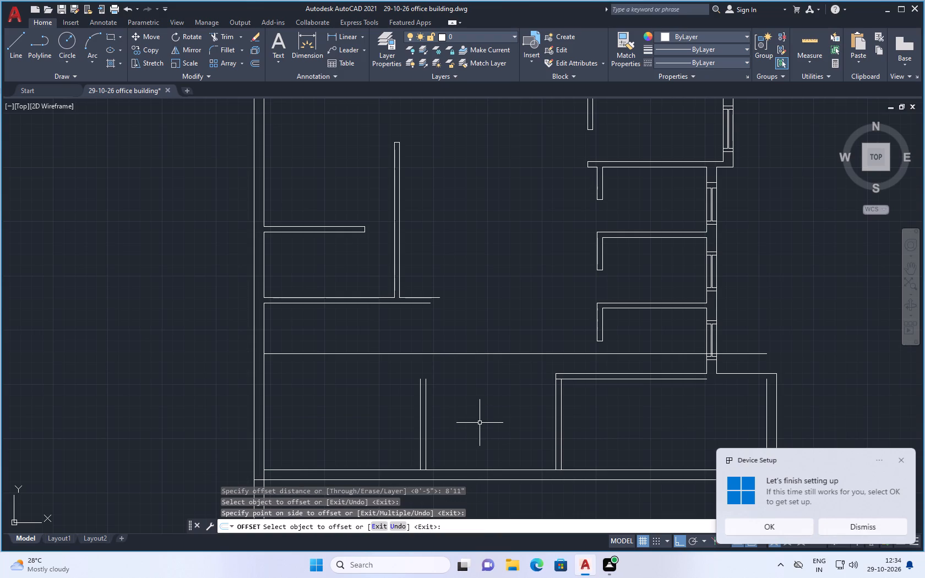
Offset the new horizontal line 5" north to form a double wall line.
key(space)
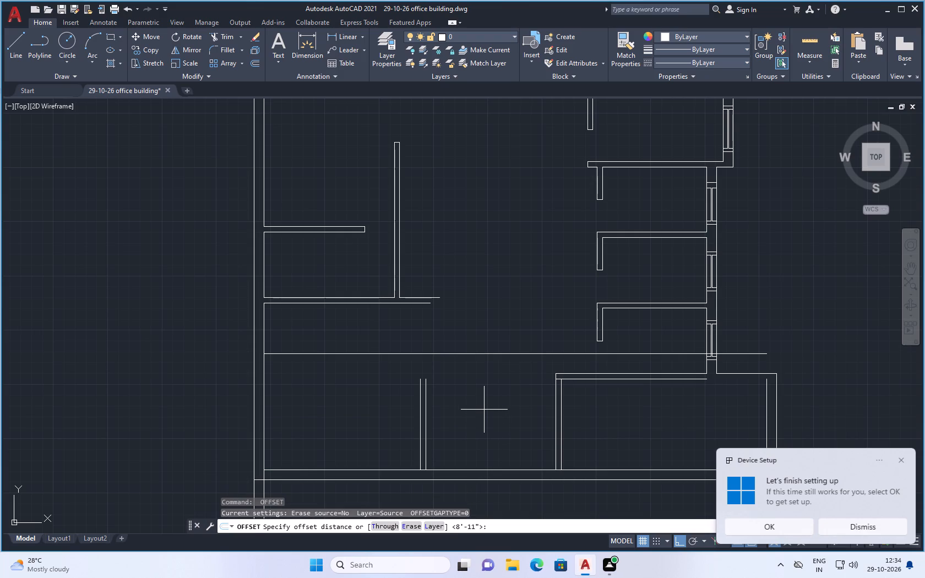
text(5")
key(Return)
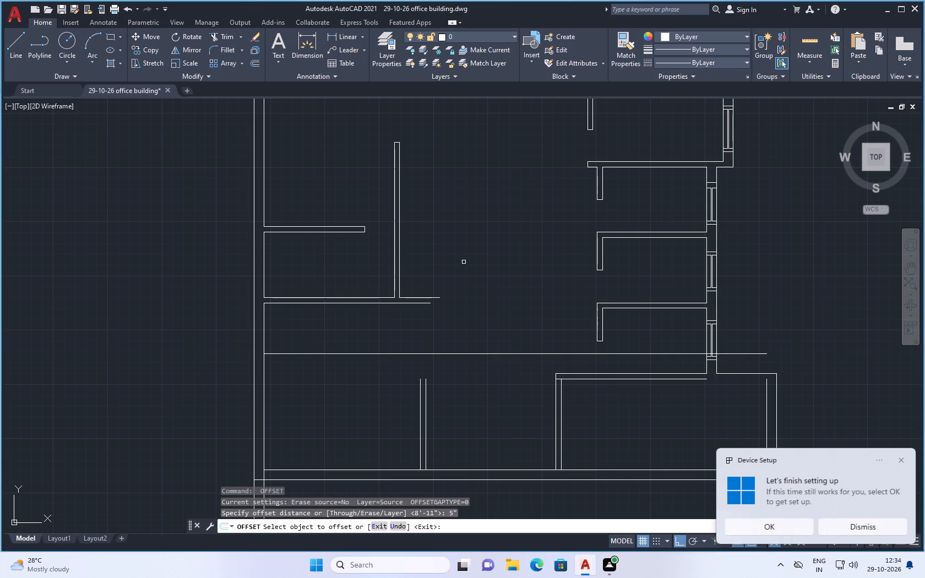
click(497, 353)
click(500, 334)
key(Escape)
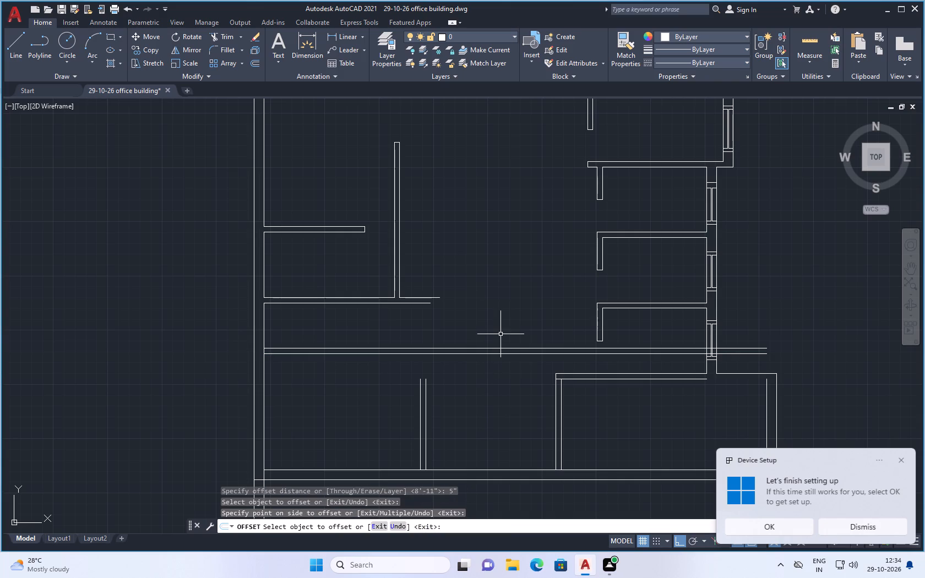
Extend both lines of the western partition north through to the upper new horizontal line.
text(ex)
key(Return)
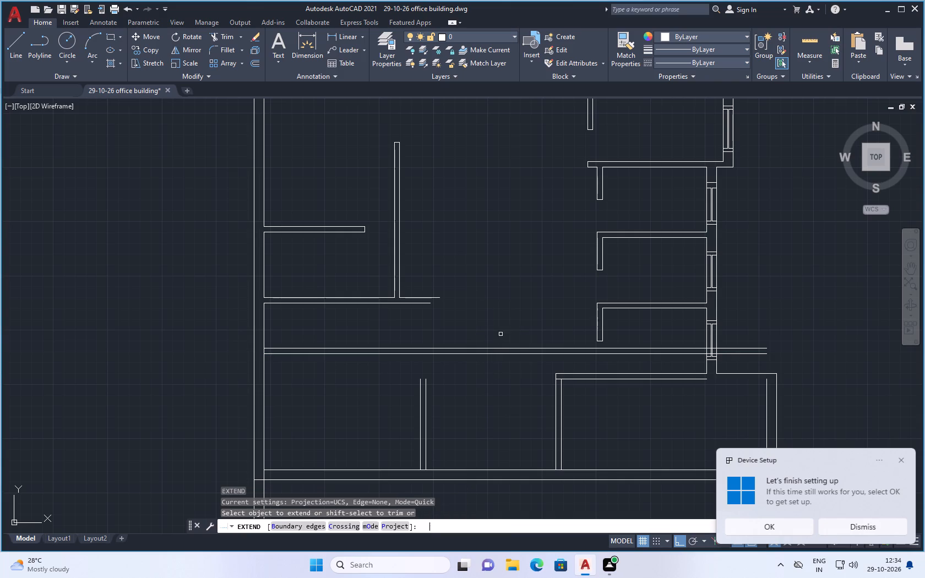
click(425, 382)
click(421, 384)
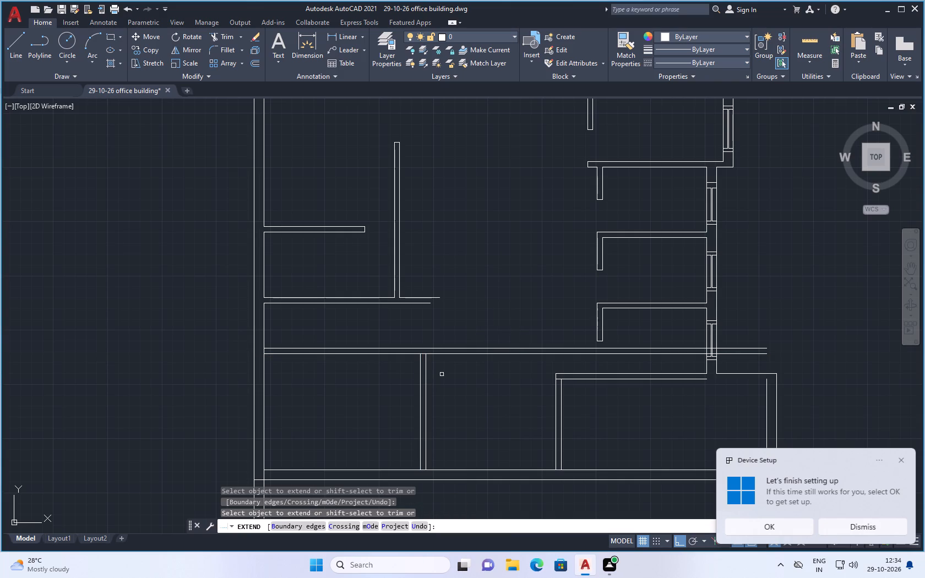
key(Escape)
key(space)
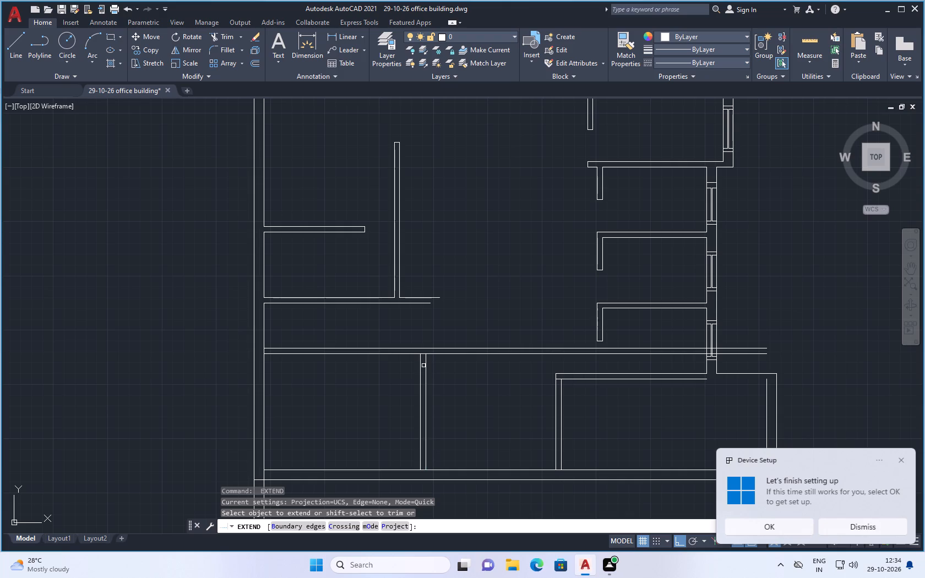
click(426, 364)
click(420, 367)
key(Escape)
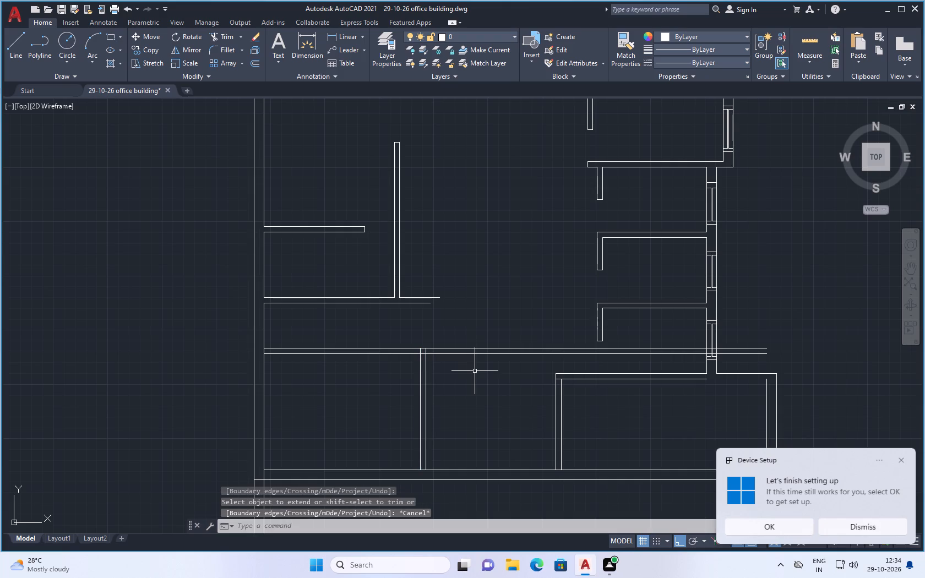
Trim the two new horizontal lines on both sides of the western partition, keeping only the short pieces across its north end.
text(tr)
key(Return)
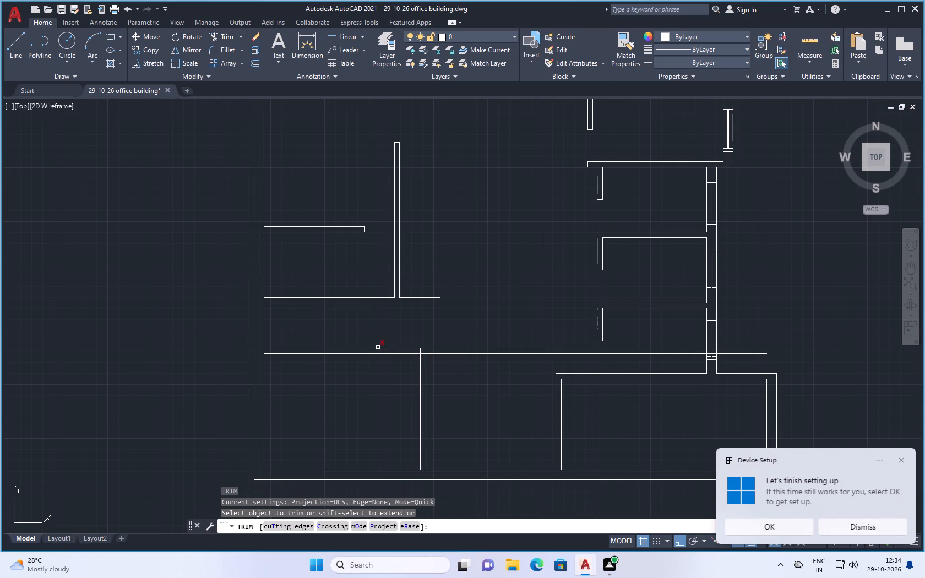
click(381, 348)
click(379, 355)
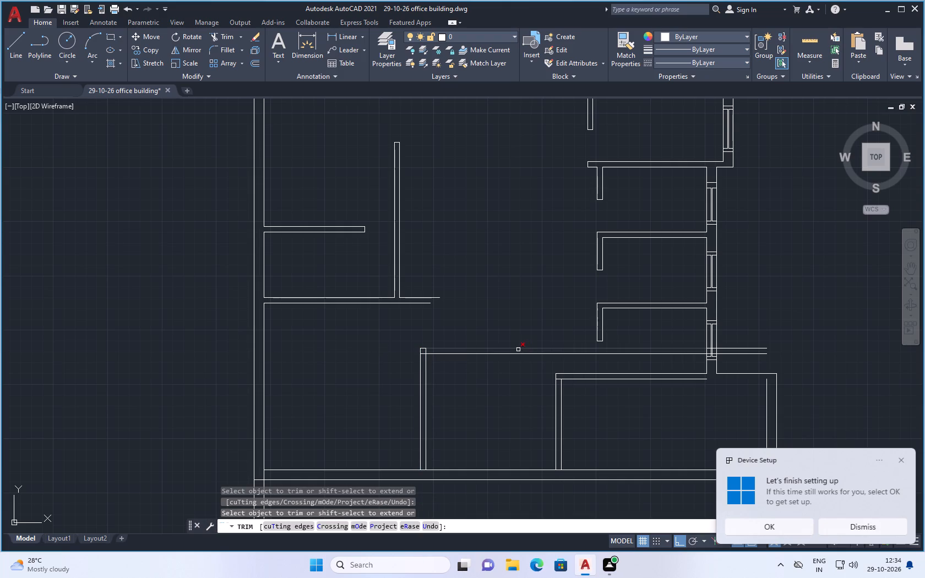
click(518, 350)
click(516, 353)
Trim away the leftover pieces of the two horizontal lines east of the exterior wall and across the southernmost window in the east wall.
scroll(602, 353, down, 1)
scroll(675, 352, up, 1)
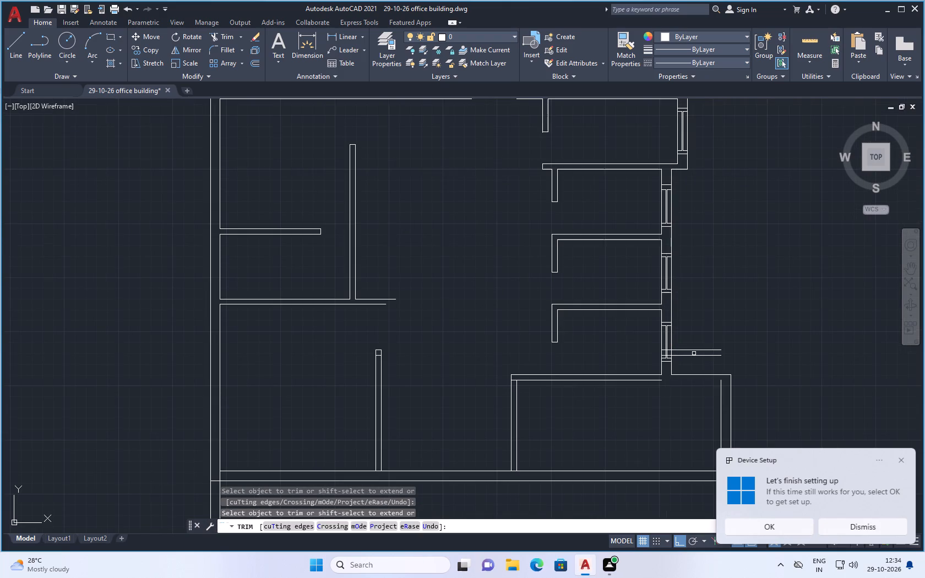
click(694, 351)
click(695, 356)
scroll(683, 345, up, 3)
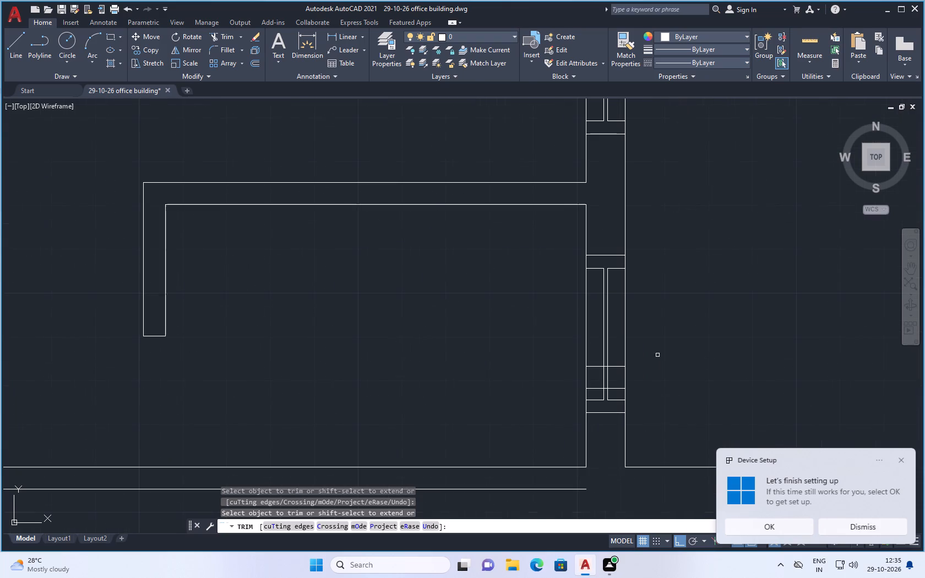
click(616, 366)
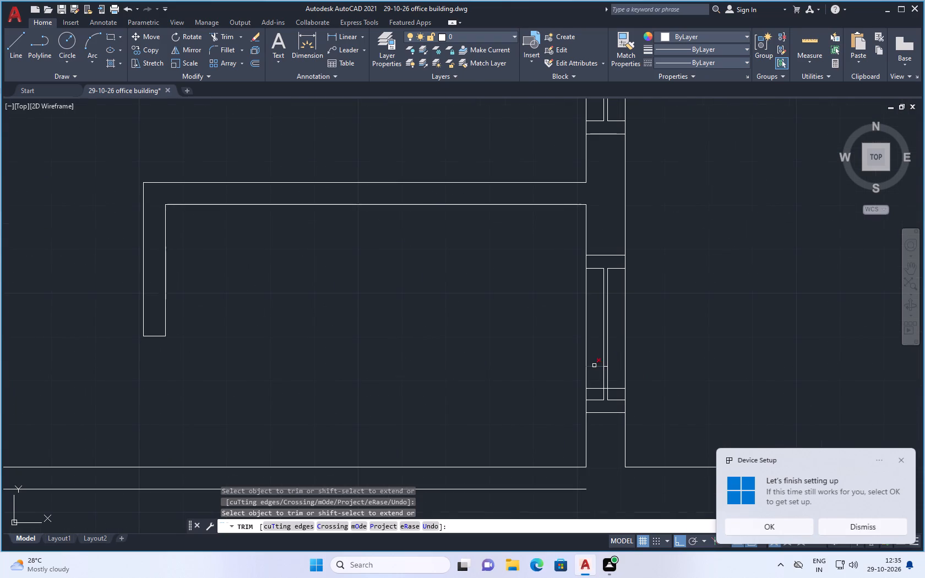
click(594, 366)
scroll(598, 365, up, 2)
click(611, 372)
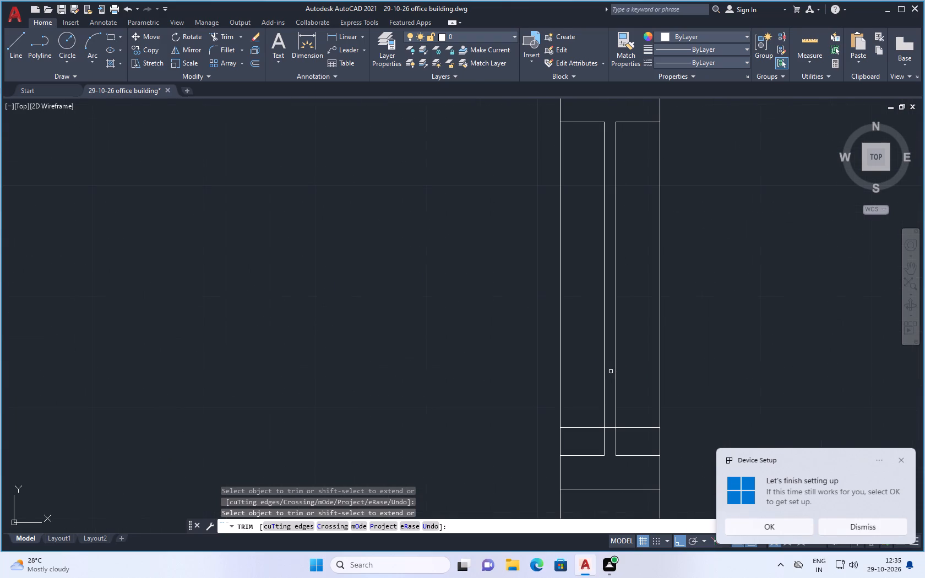
click(589, 428)
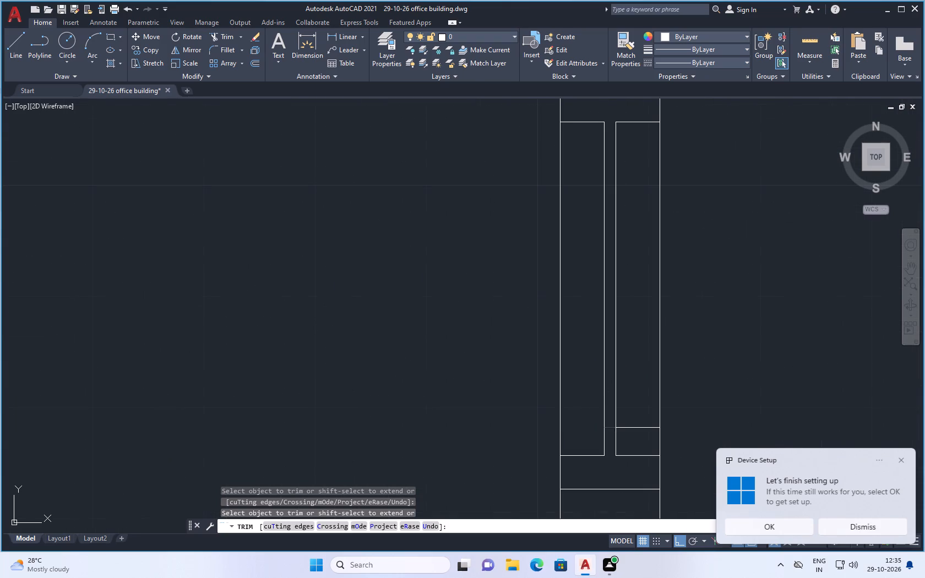
click(610, 428)
click(640, 428)
scroll(649, 403, down, 2)
key(Escape)
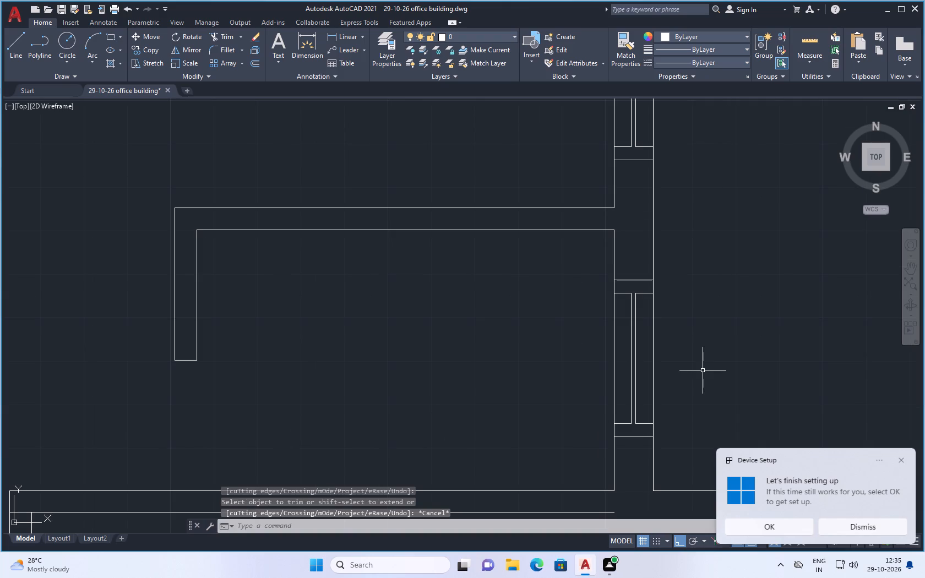
Save the drawing.
key(ctrl+s)
Extend both lines of the western partition north to the upper line of the horizontal wall above it.
scroll(555, 340, up, 1)
scroll(555, 340, down, 3)
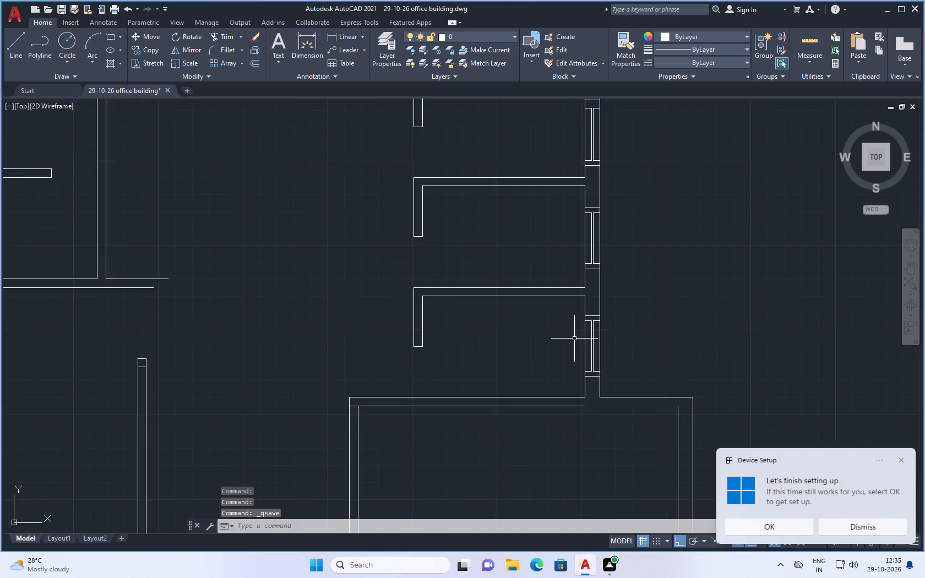
scroll(575, 339, down, 3)
scroll(502, 352, up, 2)
scroll(427, 343, up, 1)
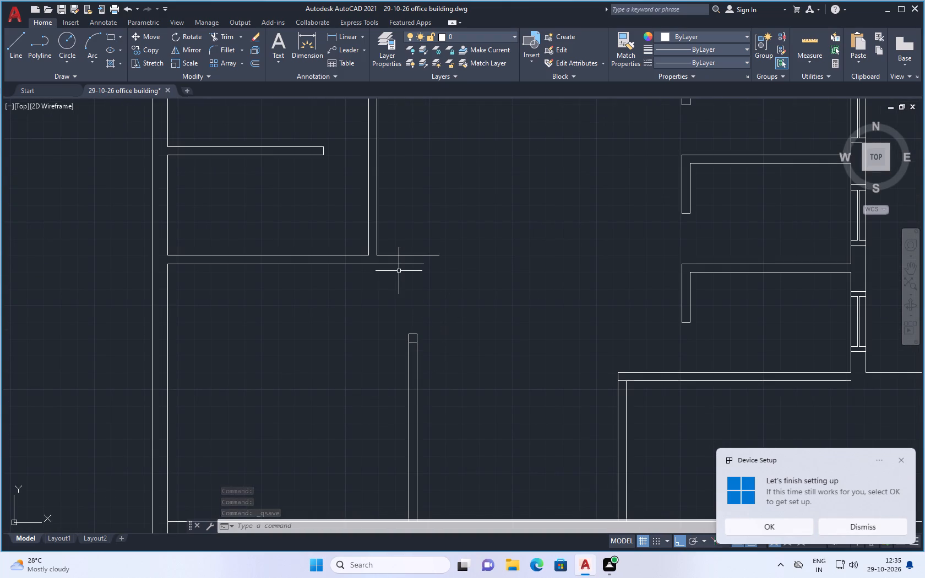
text(ex)
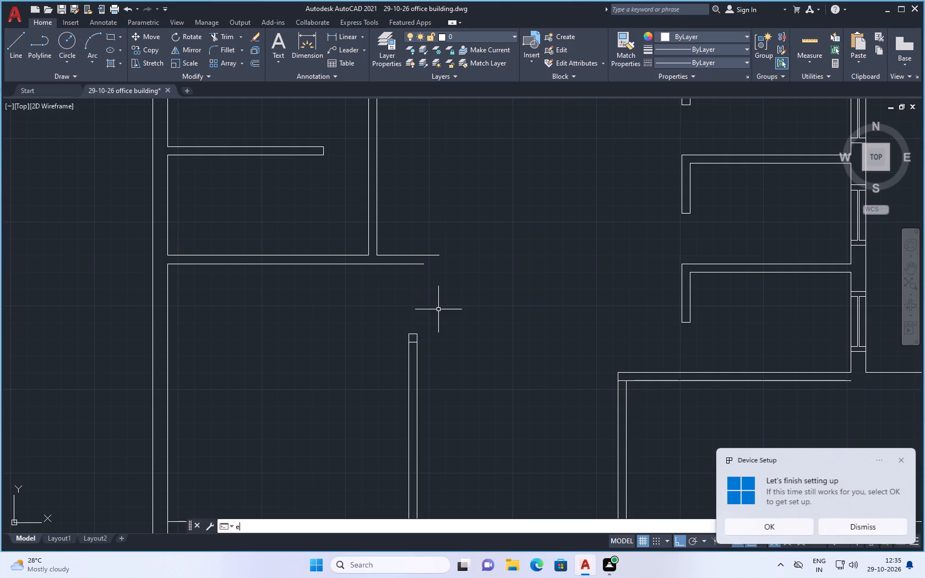
key(Return)
click(417, 348)
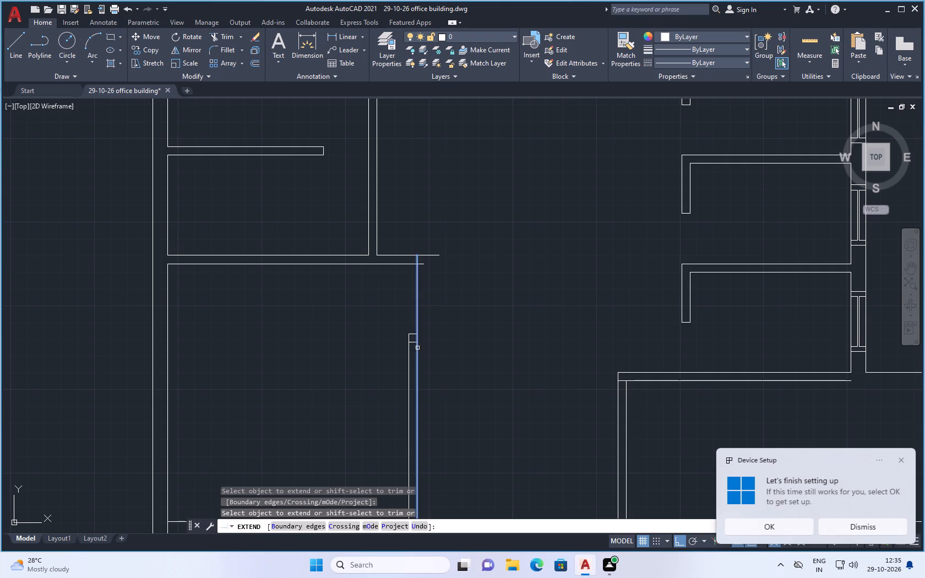
click(418, 358)
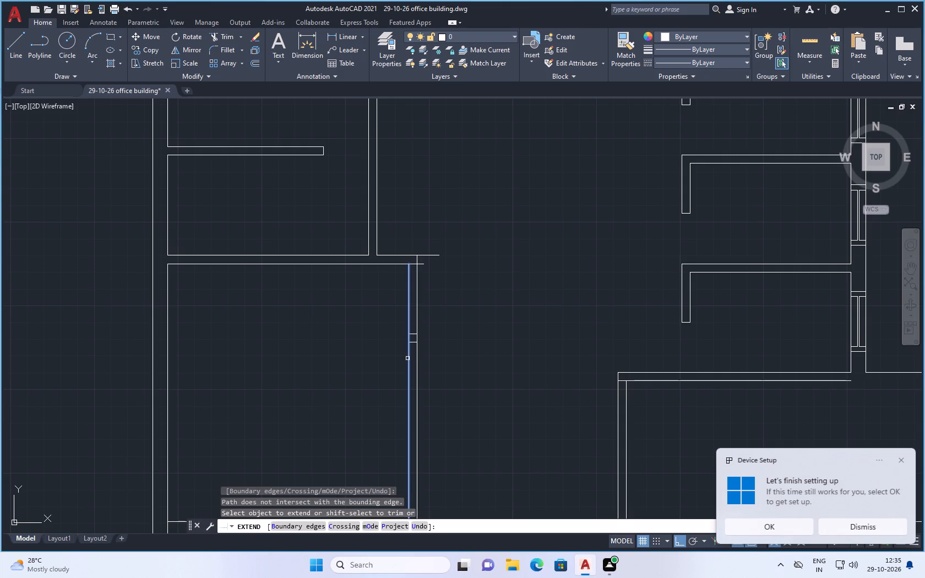
click(407, 358)
click(406, 315)
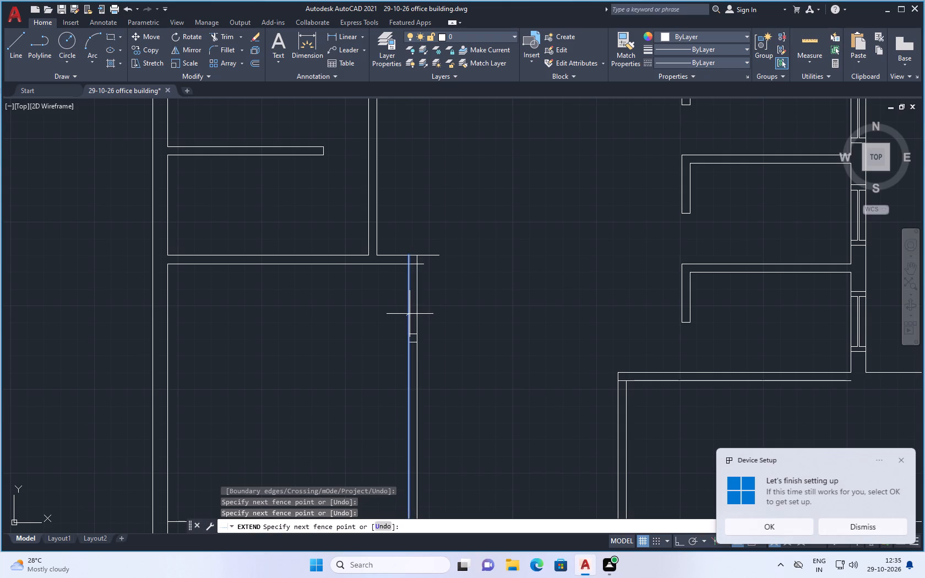
click(410, 314)
click(409, 313)
key(Escape)
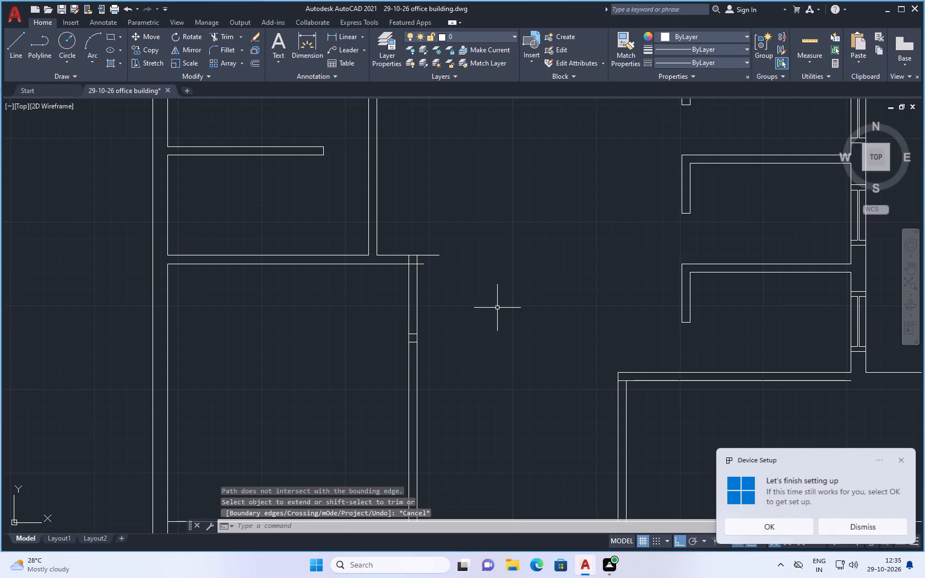
Trim the horizontal wall's two line ends flush with the western partition's east face and remove the lower short line across the partition.
text(tr)
key(Return)
click(428, 255)
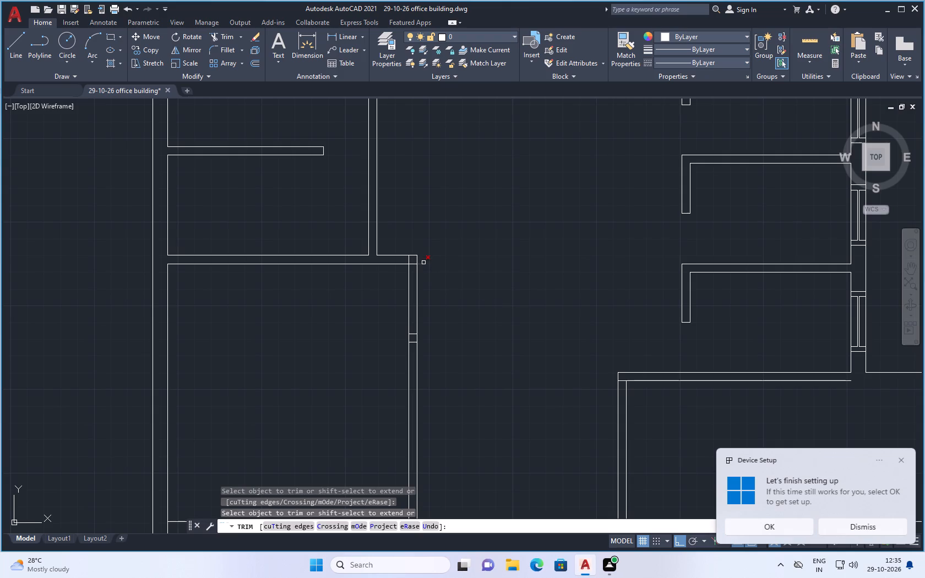
click(423, 263)
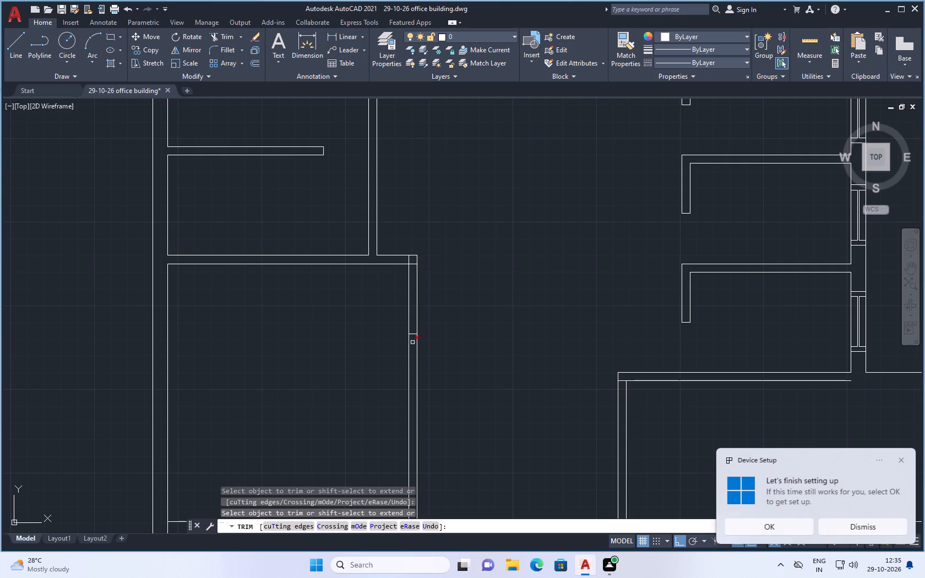
click(412, 342)
key(Escape)
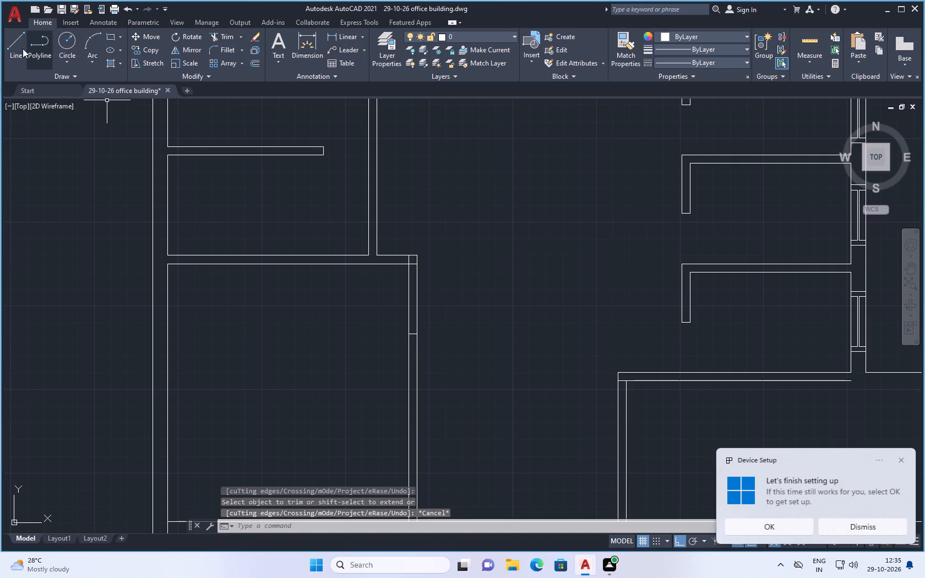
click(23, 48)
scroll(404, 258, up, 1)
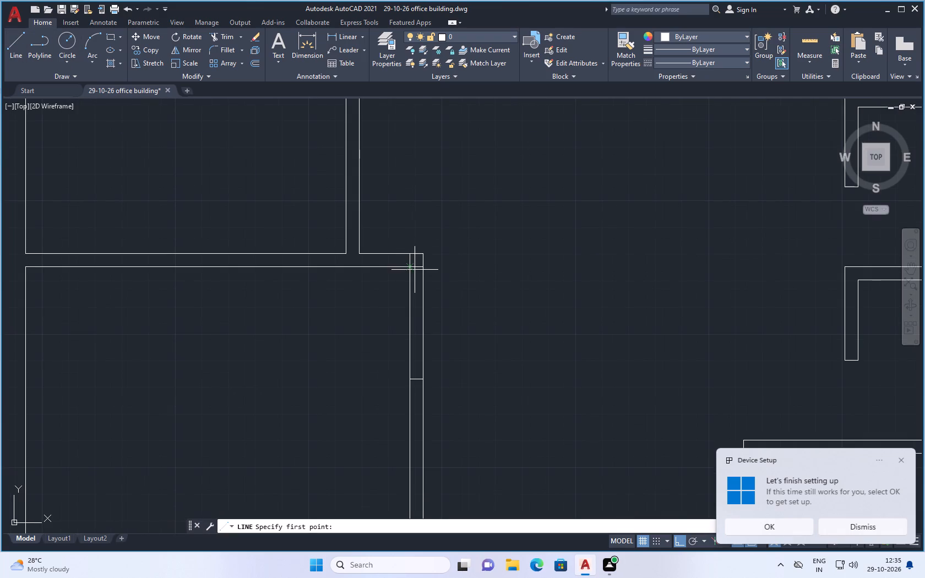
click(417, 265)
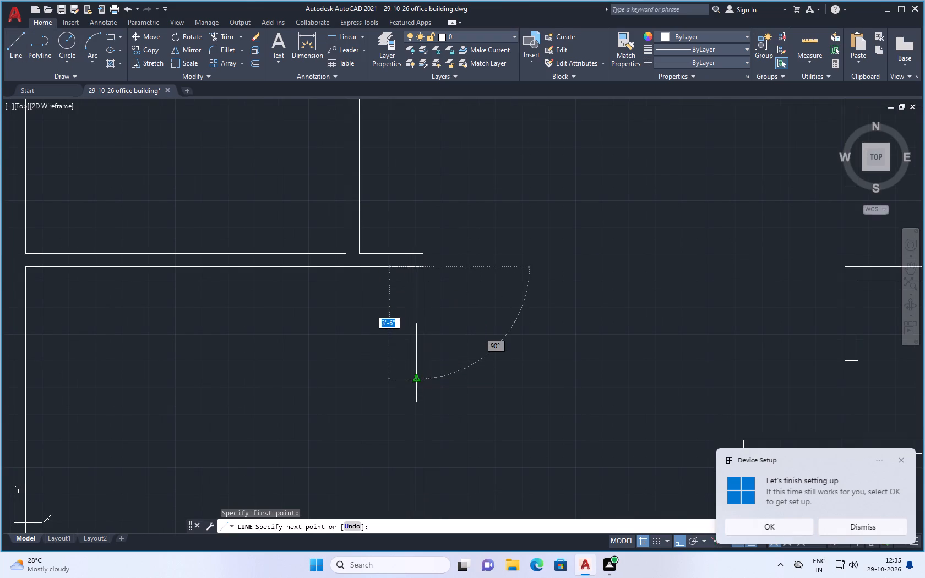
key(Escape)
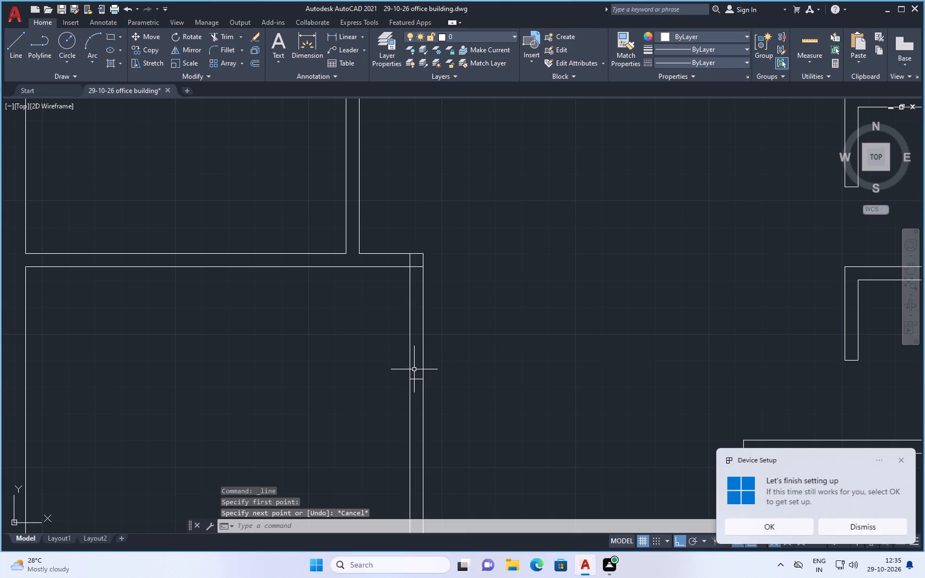
Trim both partition lines between the horizontal wall and the remaining cap to form a door opening, and clear the leftover line inside the wall's end.
text(tr)
key(Return)
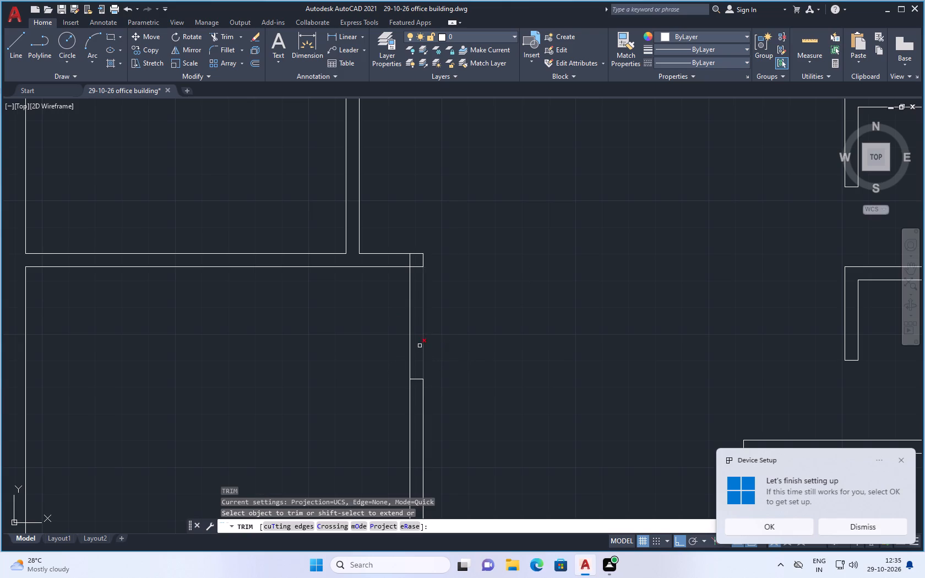
click(423, 340)
click(410, 345)
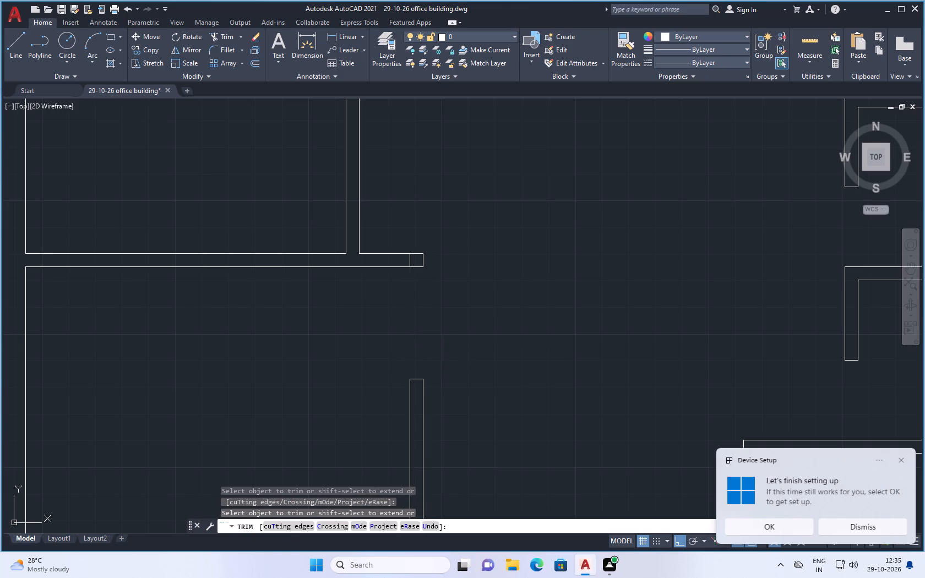
click(409, 260)
scroll(434, 296, down, 2)
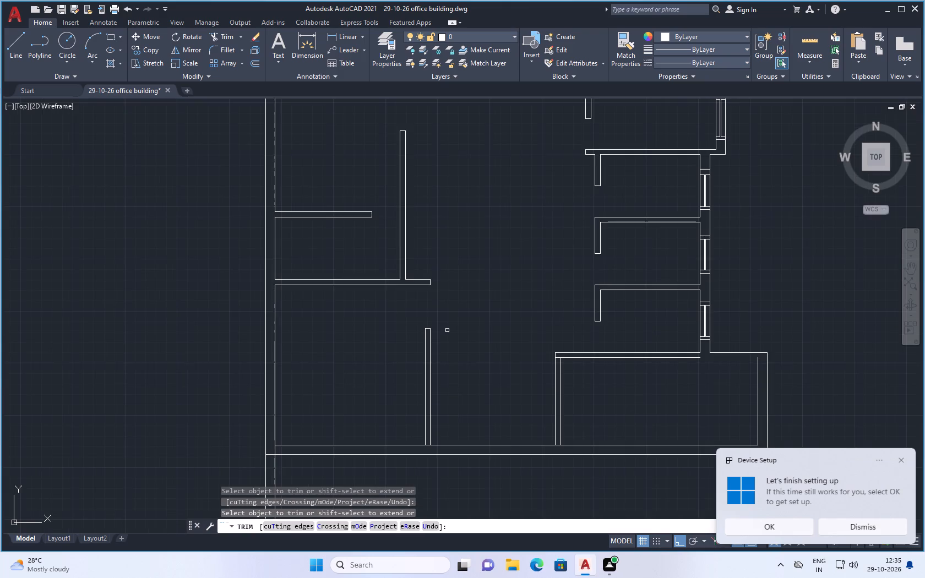
scroll(452, 326, down, 1)
scroll(421, 397, up, 1)
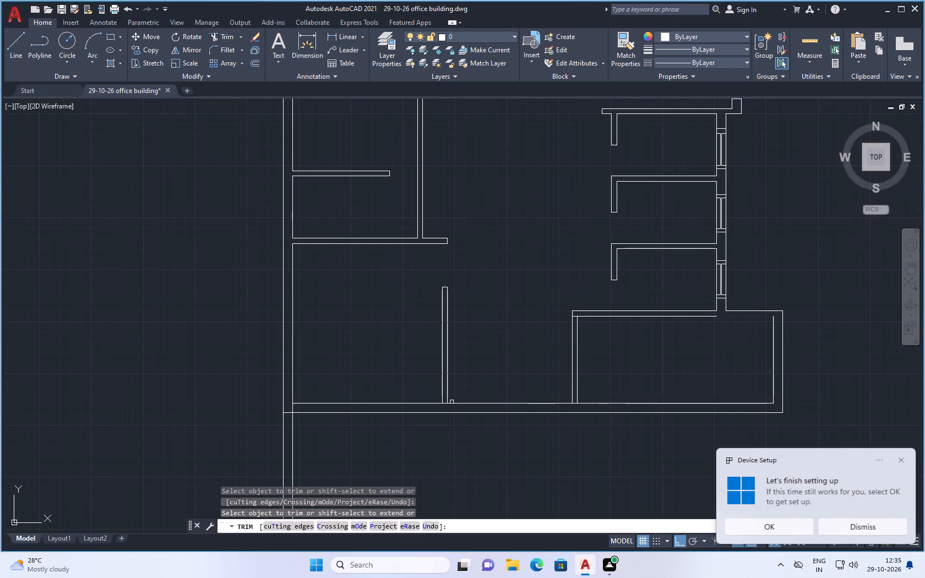
scroll(450, 404, down, 2)
scroll(499, 405, up, 1)
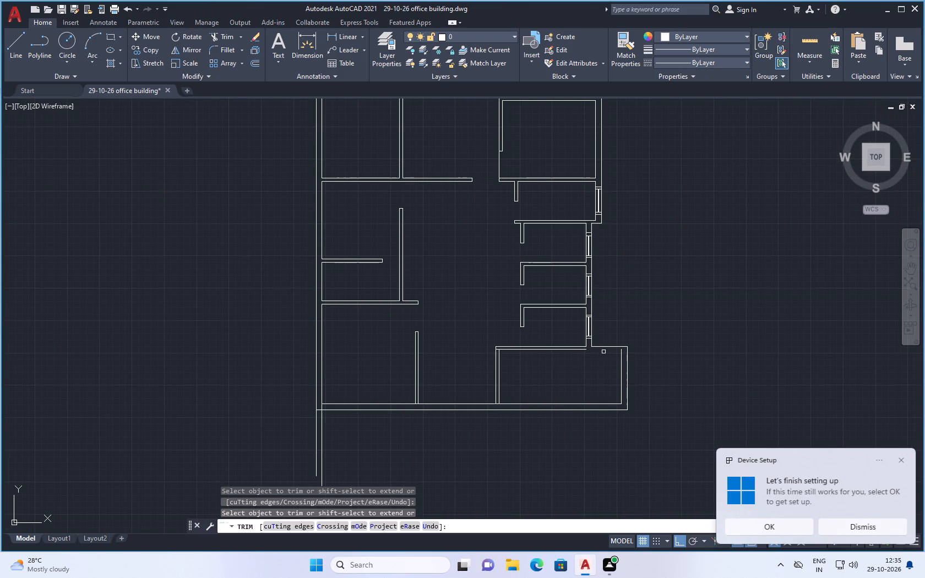
key(Escape)
Extend the inner line of the southeast room's north wall east to the inner line of its east wall.
key(e)
key(x)
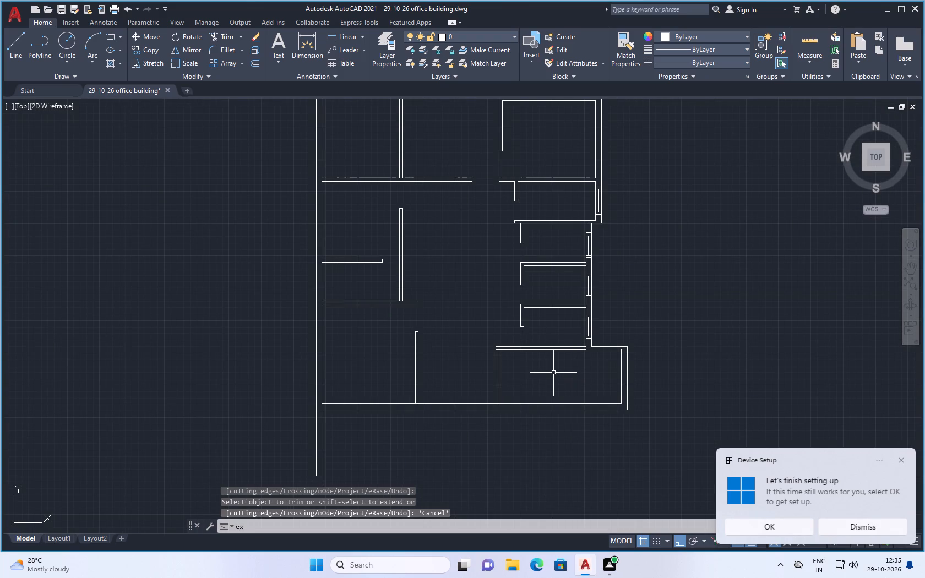
key(Return)
click(554, 350)
key(Escape)
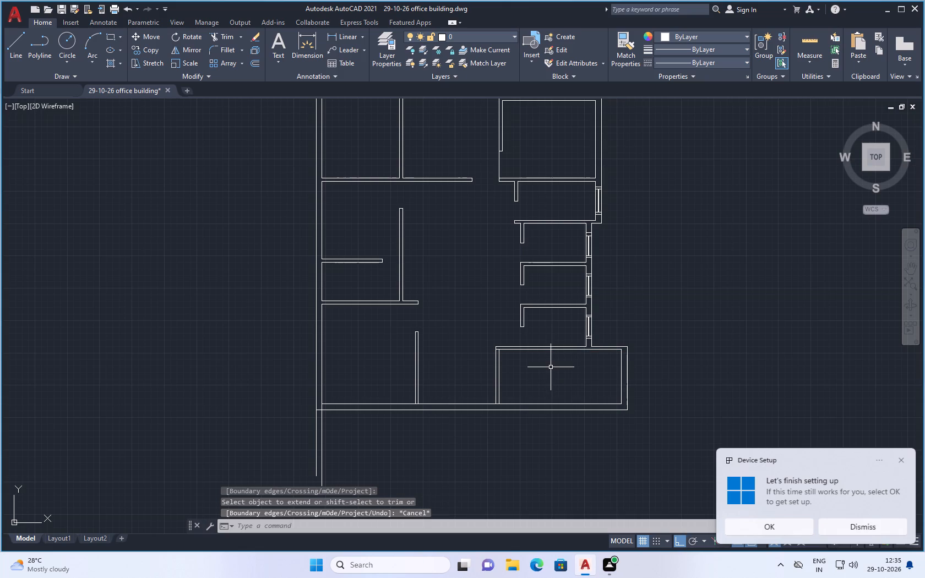
Draw a vertical line north from the inner northwest corner of the southeast room, ending about level with the horizontal wall to the west.
scroll(547, 352, up, 2)
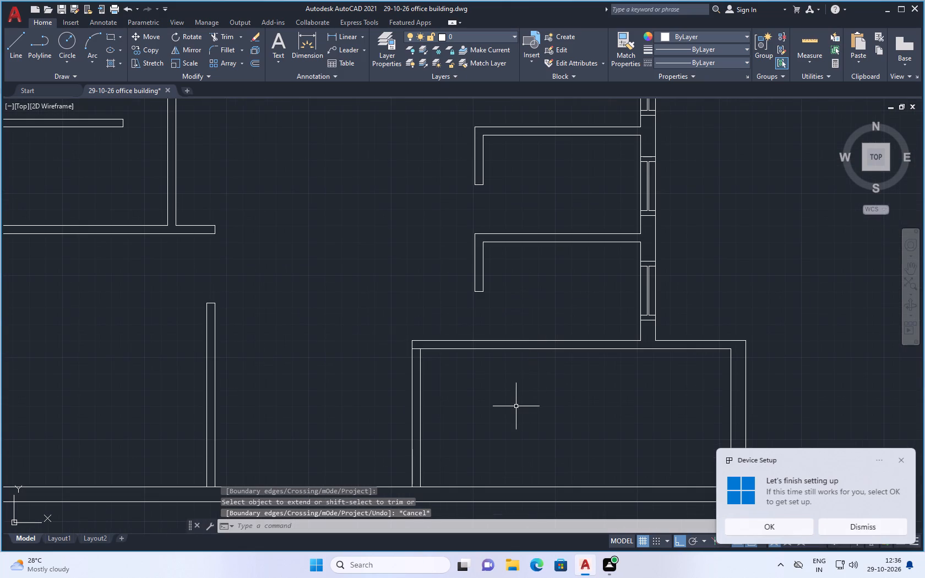
scroll(513, 417, down, 1)
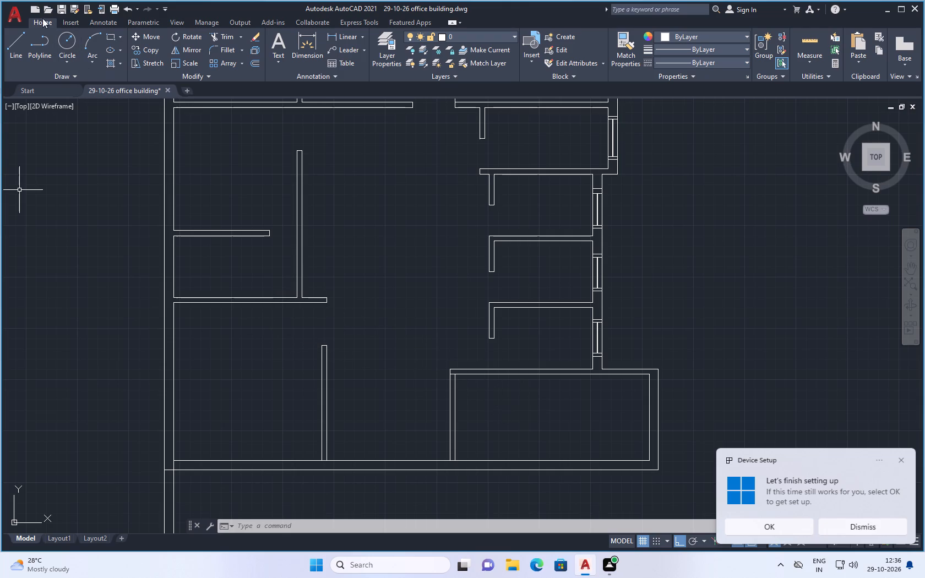
click(12, 37)
click(456, 375)
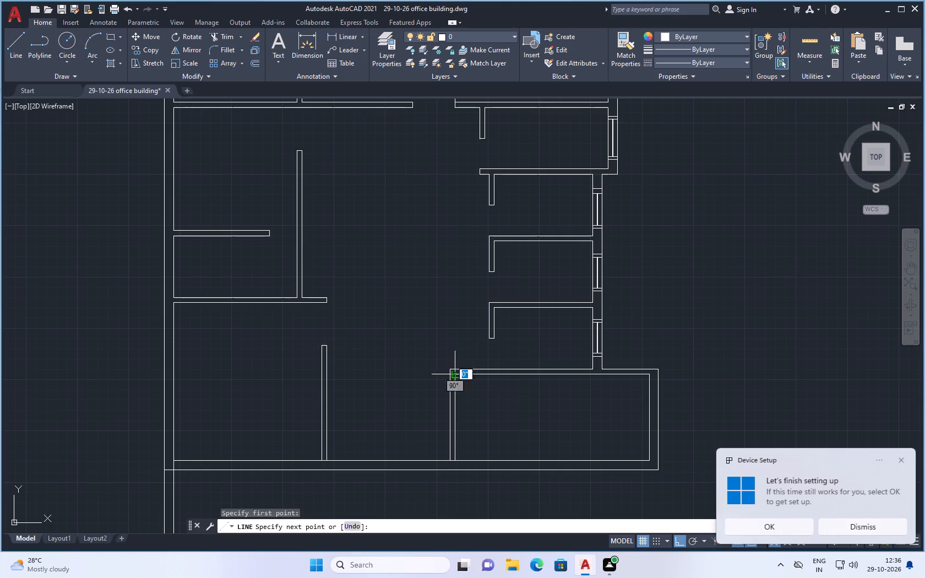
click(445, 296)
key(Escape)
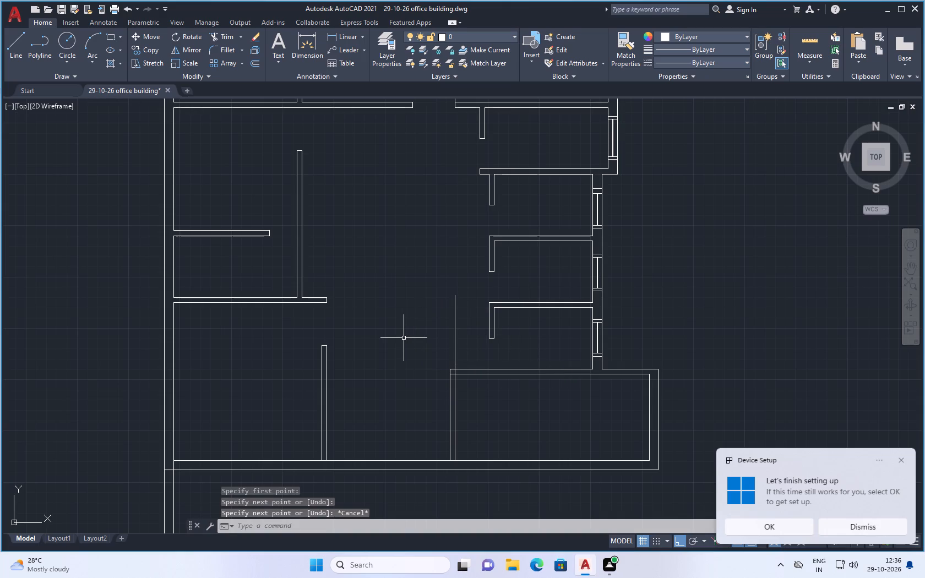
Extend the western partition's north cap line east to the new vertical line.
text(ex)
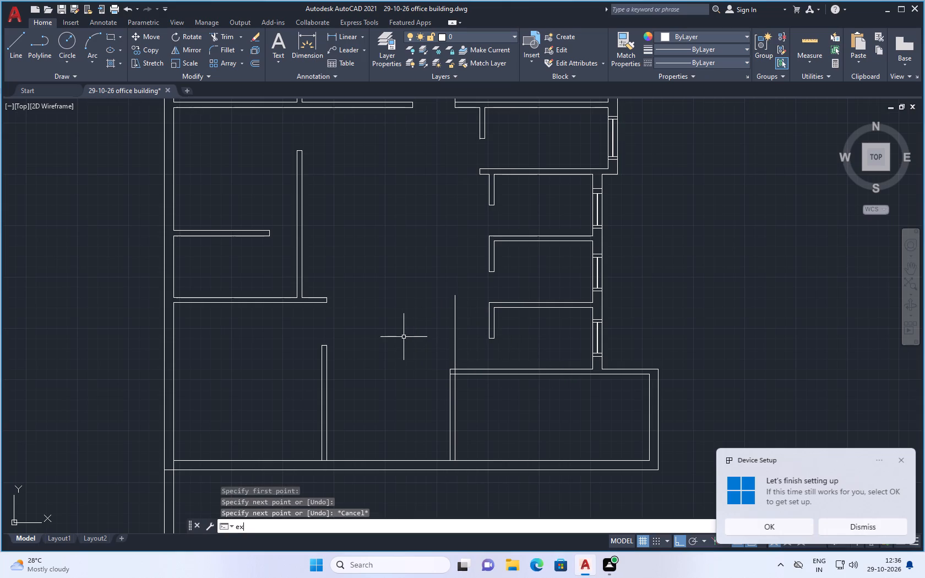
key(Return)
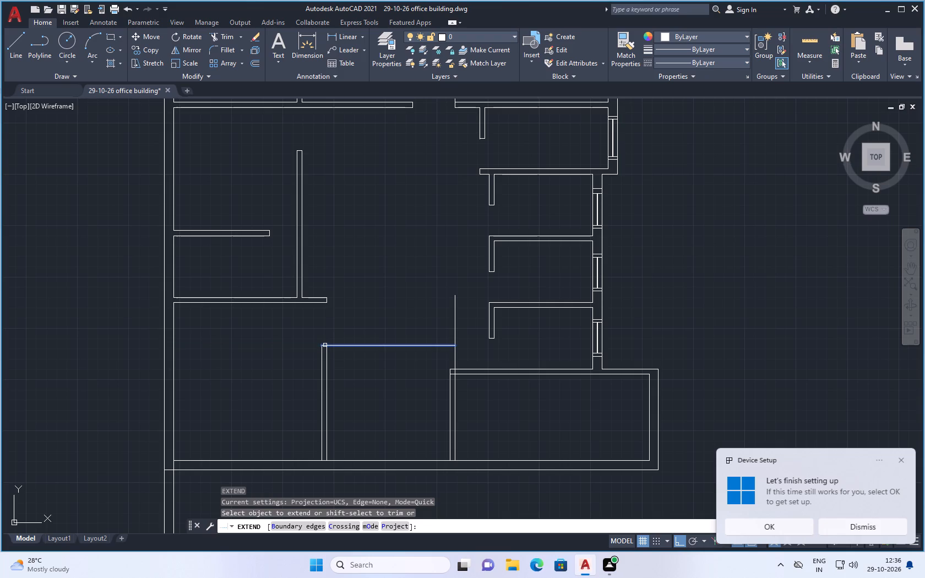
click(325, 345)
key(Escape)
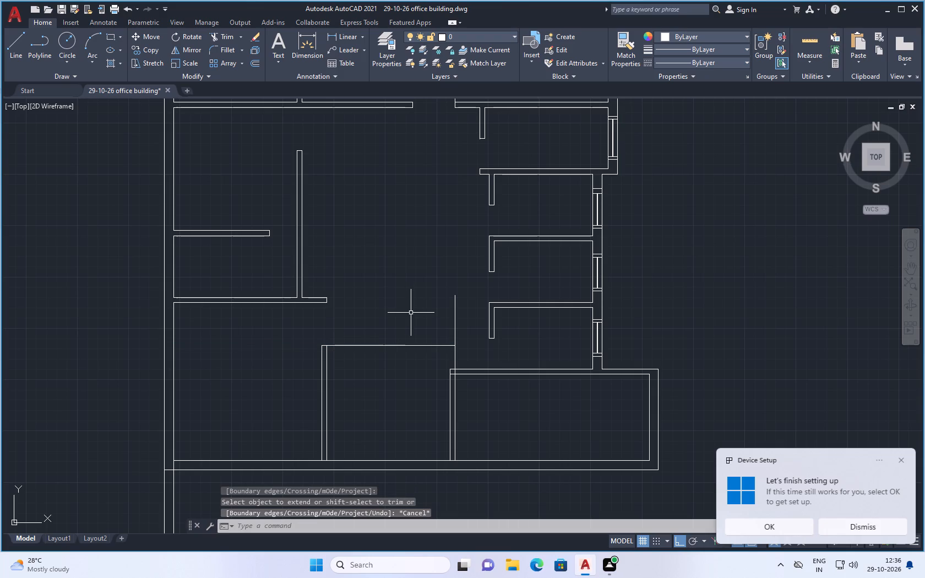
scroll(345, 340, up, 2)
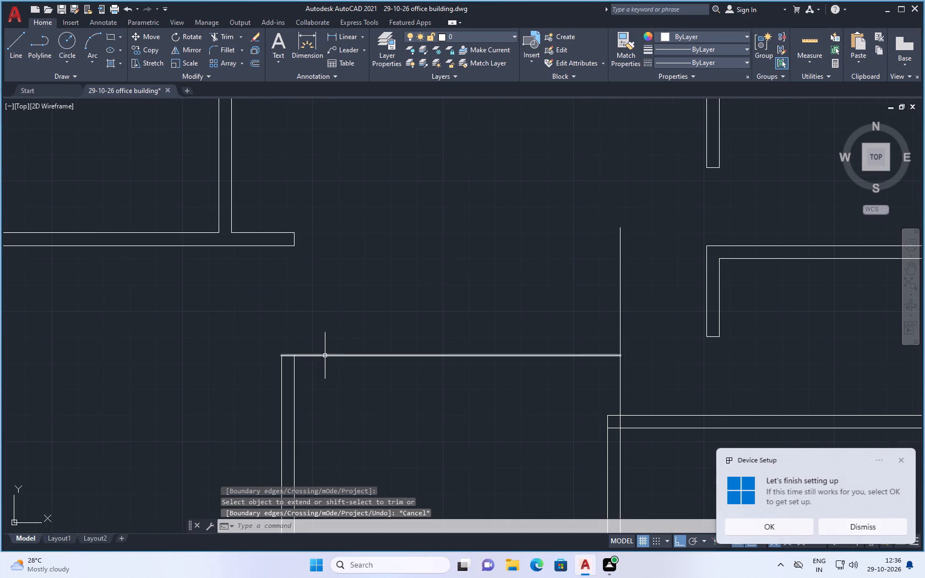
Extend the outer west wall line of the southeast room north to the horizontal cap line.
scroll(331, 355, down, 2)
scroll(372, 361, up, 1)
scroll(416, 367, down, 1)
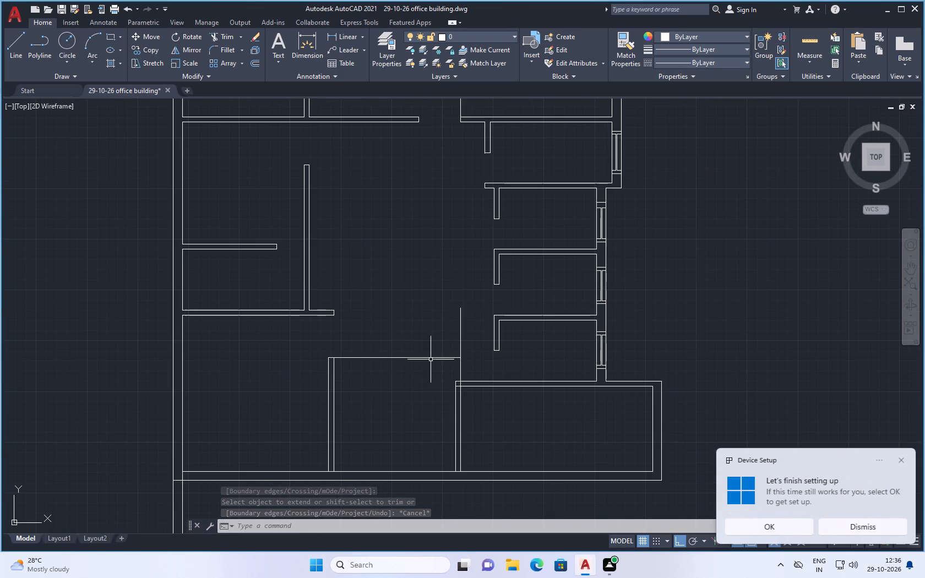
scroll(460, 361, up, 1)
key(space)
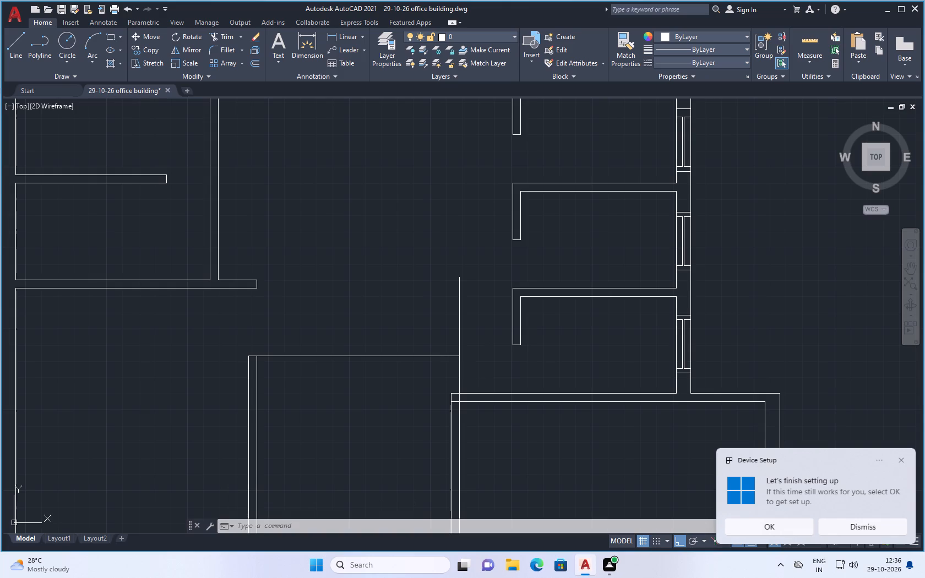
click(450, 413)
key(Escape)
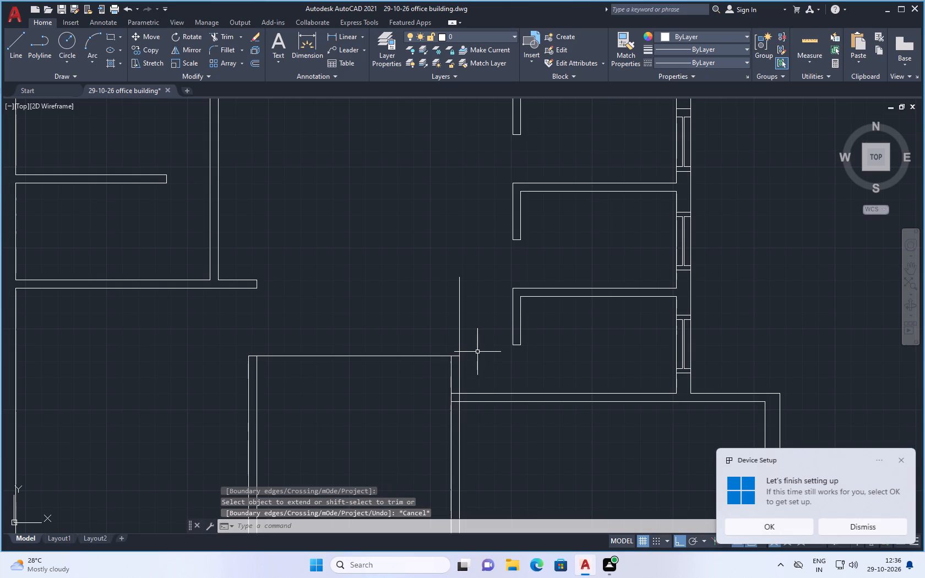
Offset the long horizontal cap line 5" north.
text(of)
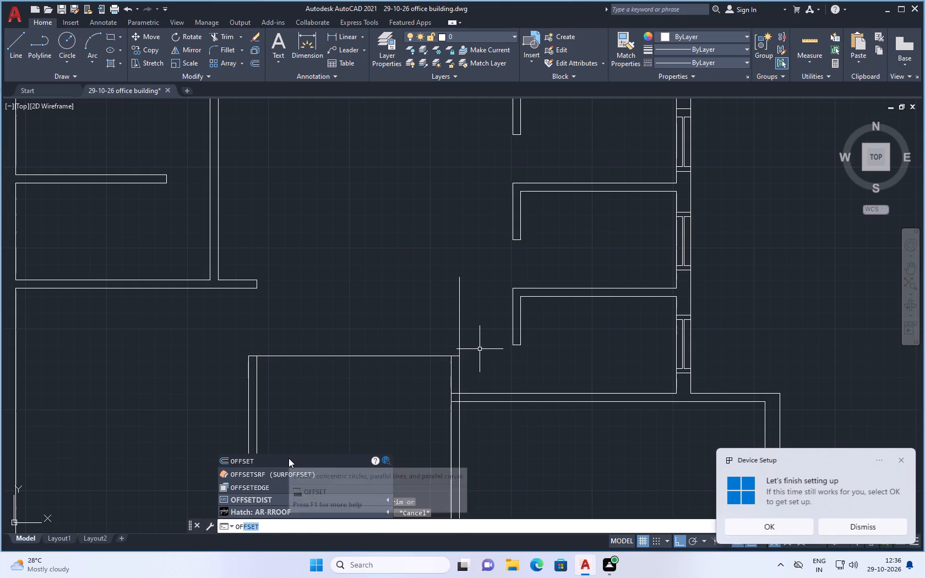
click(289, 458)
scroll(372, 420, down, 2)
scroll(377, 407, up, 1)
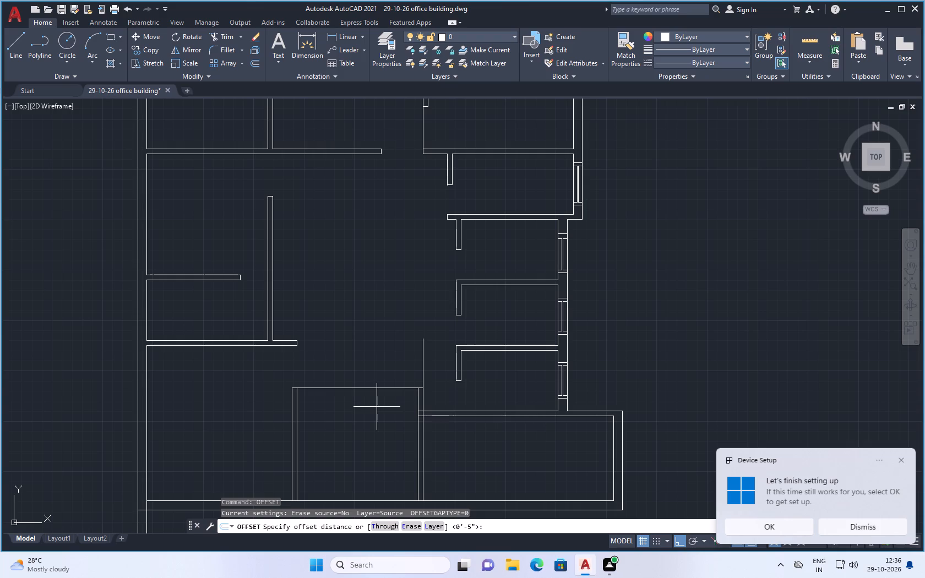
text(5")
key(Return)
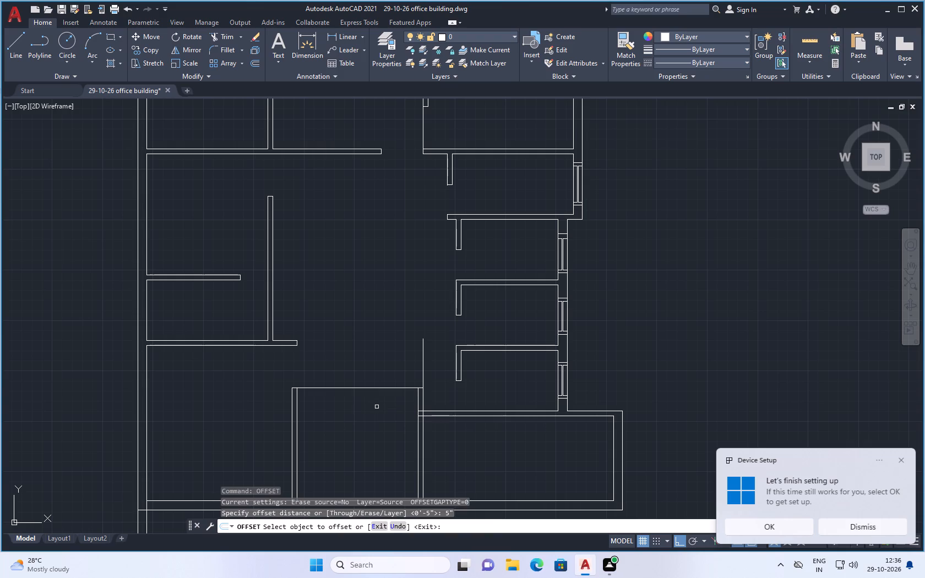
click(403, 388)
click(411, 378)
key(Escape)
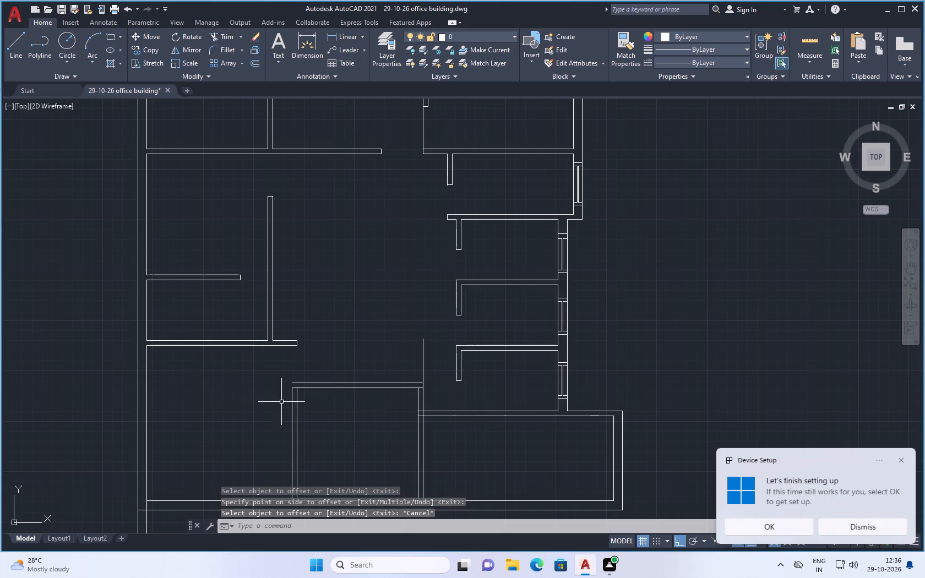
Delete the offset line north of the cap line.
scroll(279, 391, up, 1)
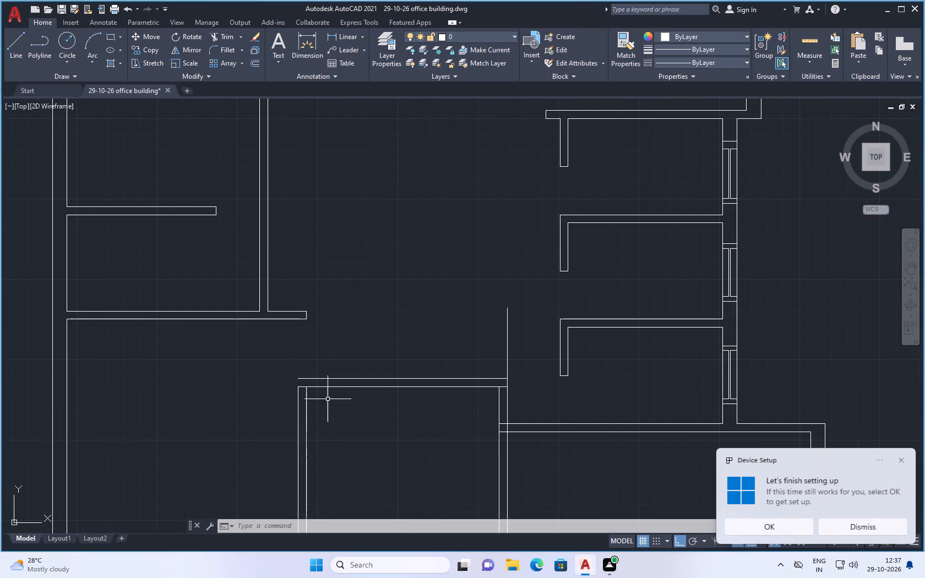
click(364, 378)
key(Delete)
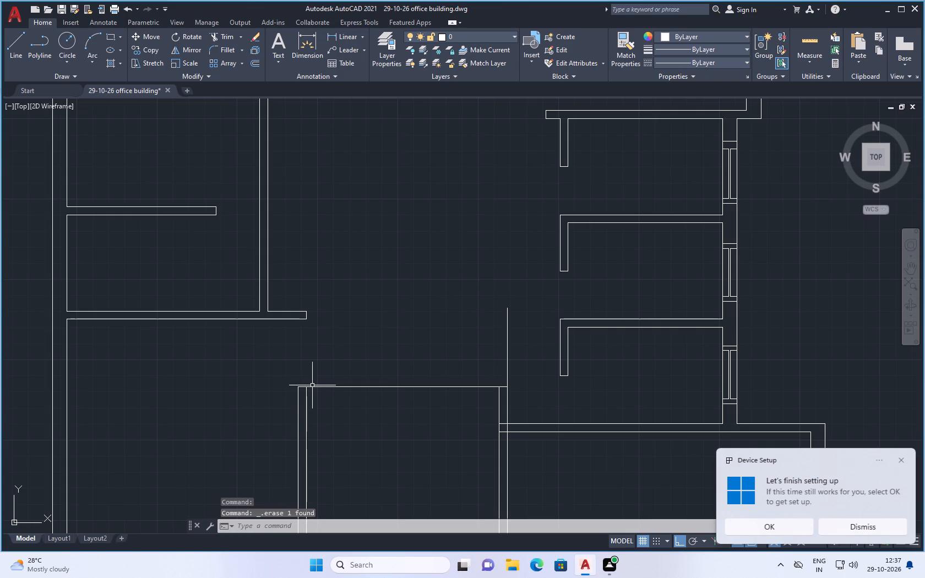
Undo the recent edits back through the trim that formed the door opening in the western partition.
key(ctrl+z)
key(ctrl+z)
key(ctrl+z)
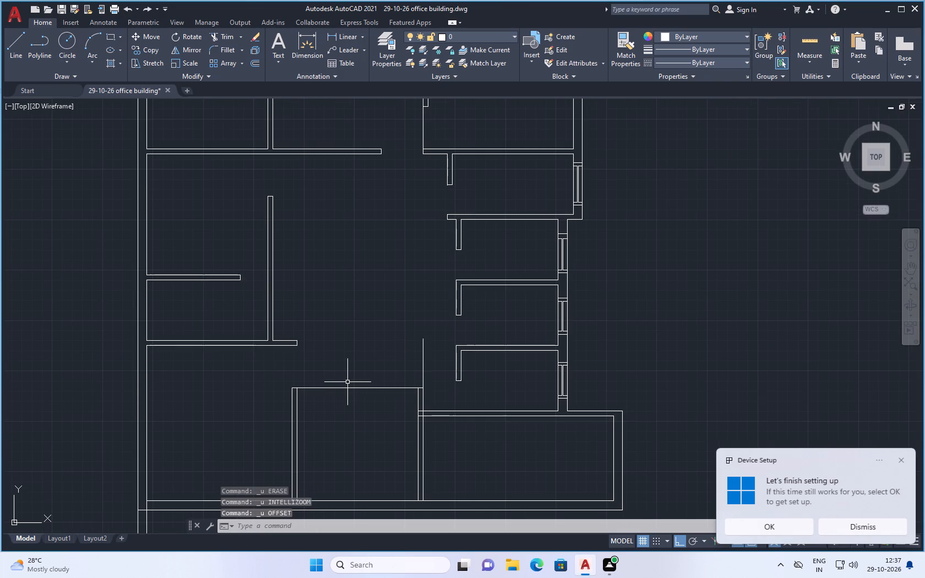
key(ctrl+z)
key(ctrl+z)
key(ctrl+z)
key(ctrl+z)
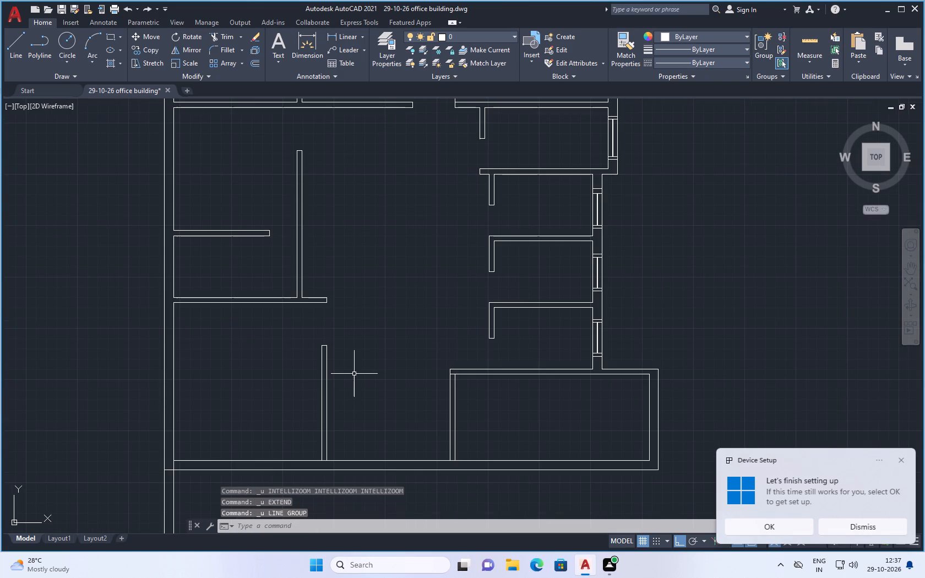
key(ctrl+z)
key(ctrl+z)
key(ctrl+z)
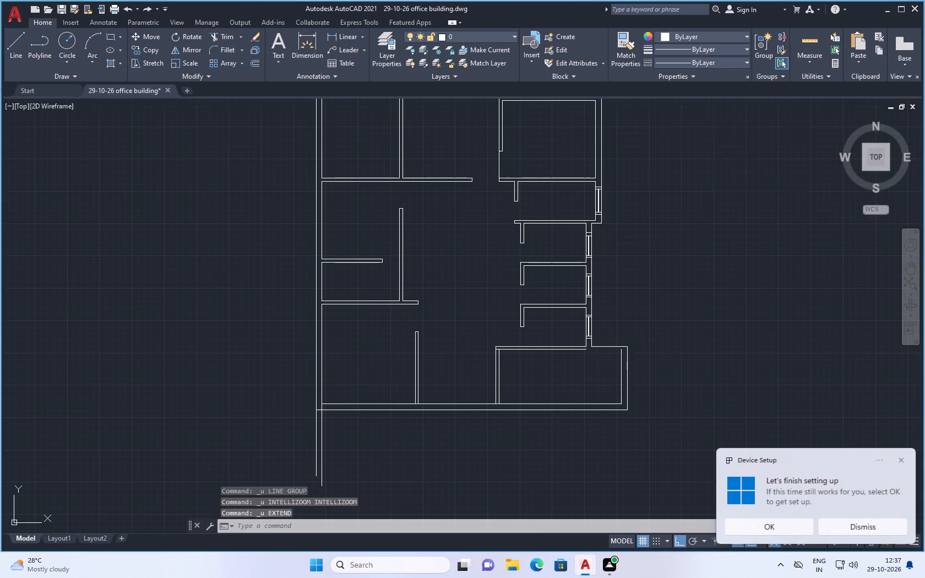
Draw a horizontal line about 11'-1" long east from the western partition's cap, ending just past the southeast room's west wall lines.
scroll(400, 373, up, 3)
scroll(409, 394, down, 6)
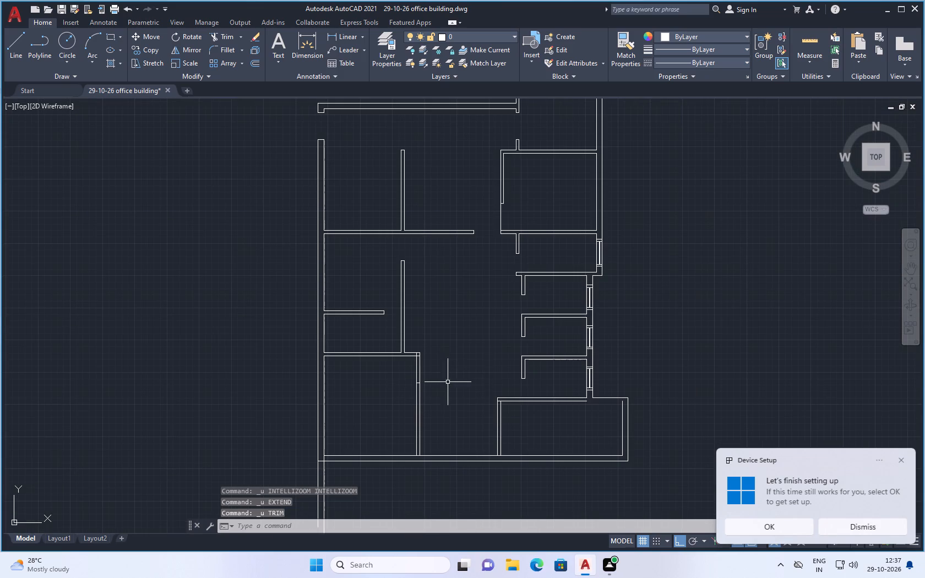
scroll(507, 403, up, 1)
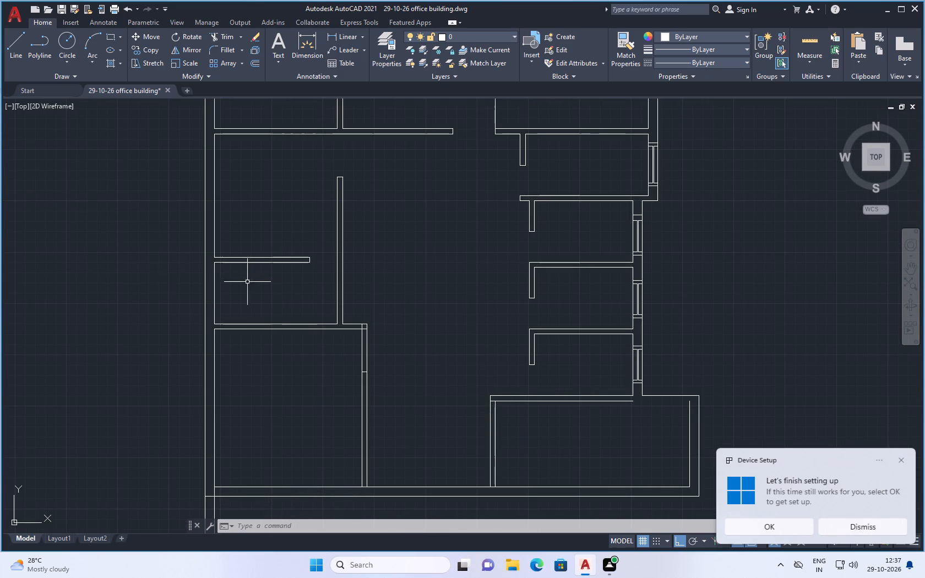
click(11, 46)
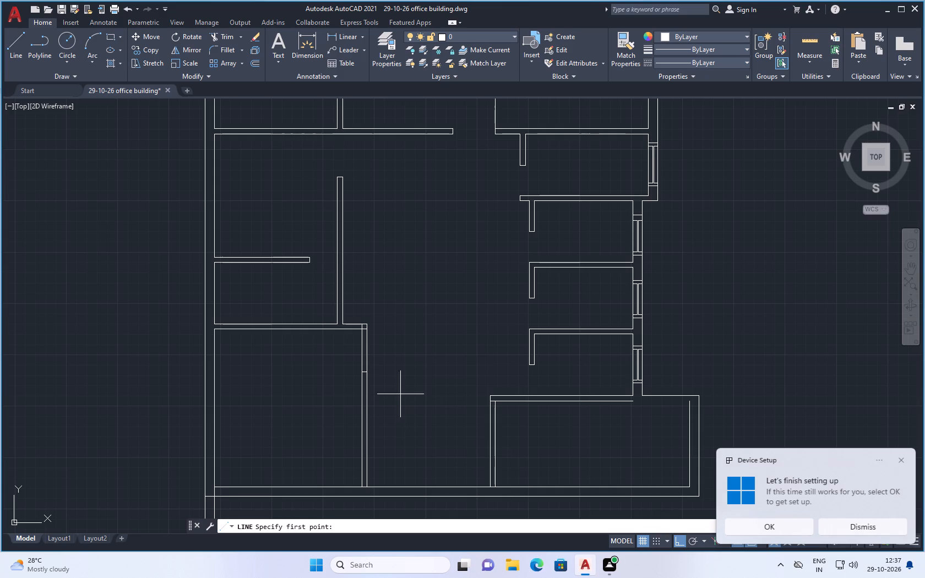
drag(364, 369, 371, 370)
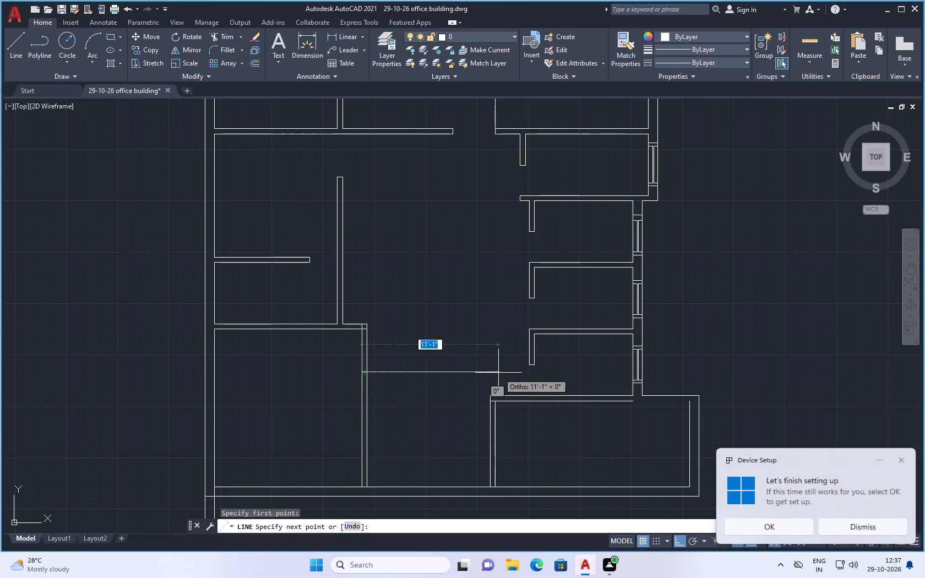
click(498, 373)
key(Escape)
Draw vertical lines north from the inner and outer northwest corners of the southeast room, ending just past the new horizontal line.
key(space)
scroll(503, 419, up, 2)
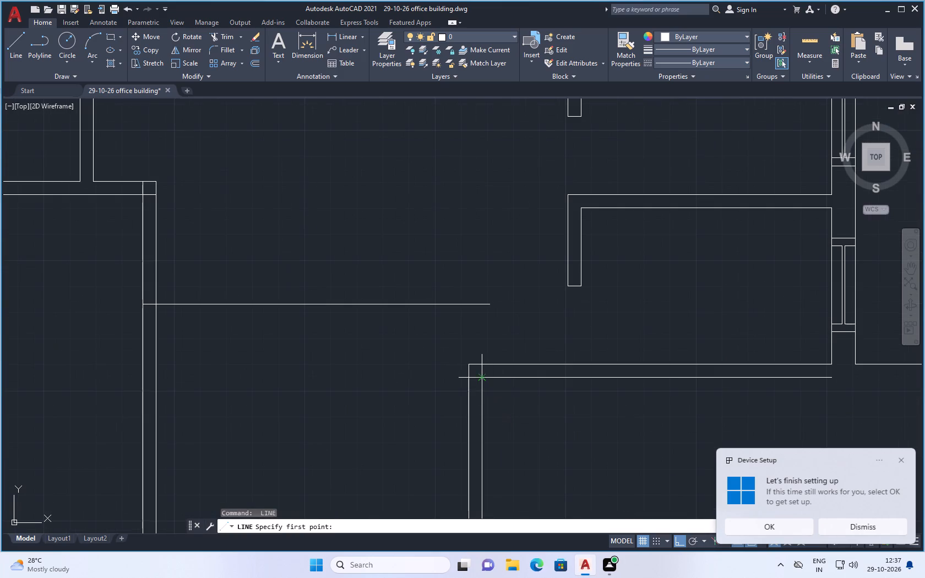
click(482, 377)
click(478, 280)
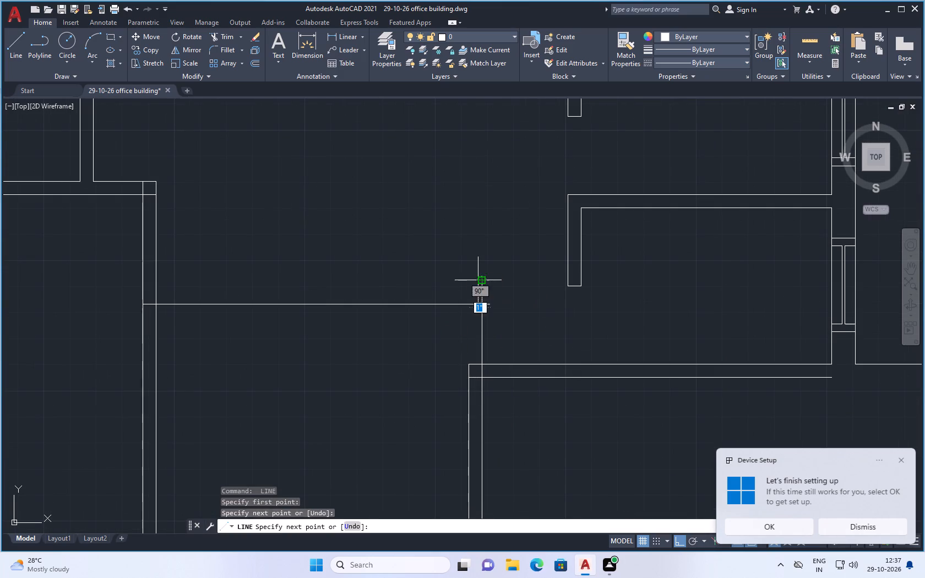
key(Escape)
key(space)
drag(470, 366, 474, 352)
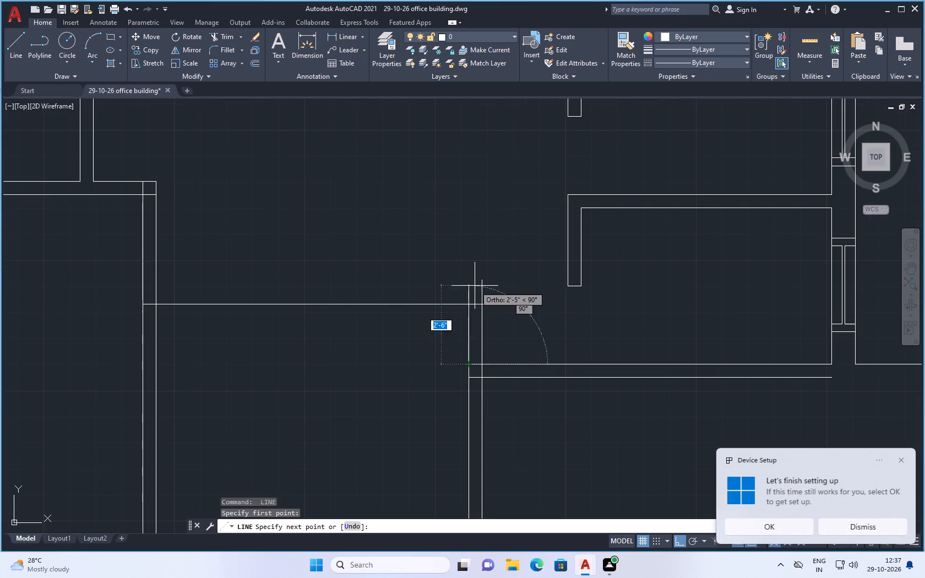
click(474, 296)
key(Escape)
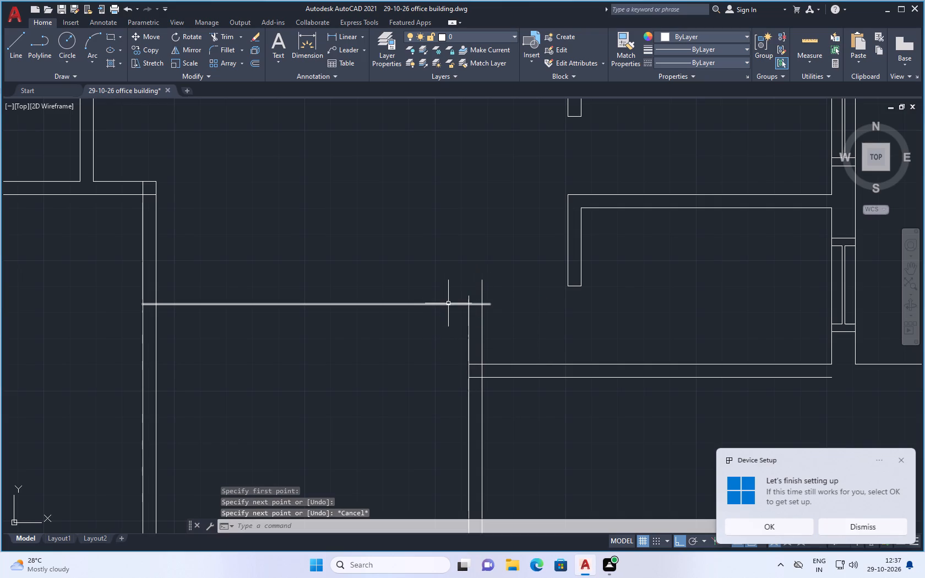
Offset the new horizontal line 5" south to form the middle room's north wall.
scroll(426, 341, down, 1)
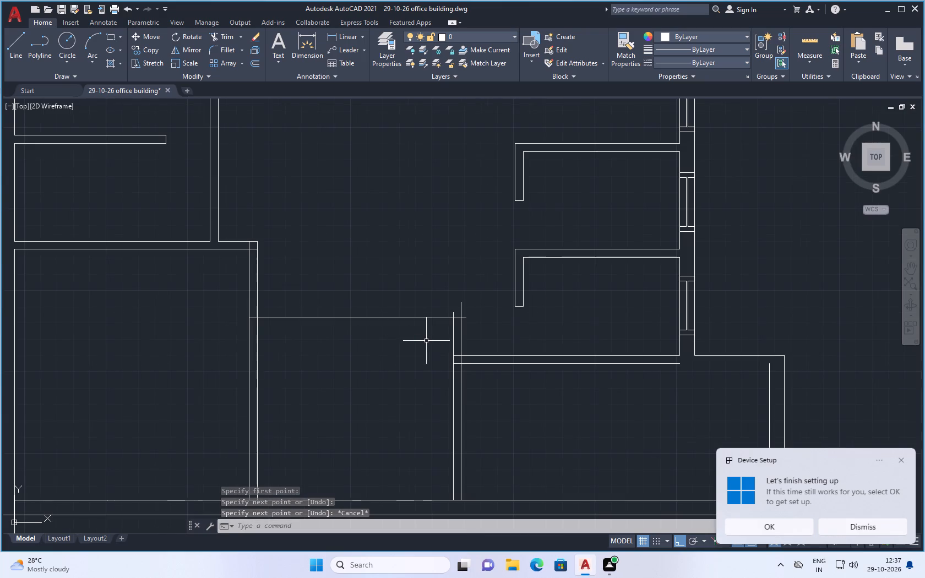
text(of)
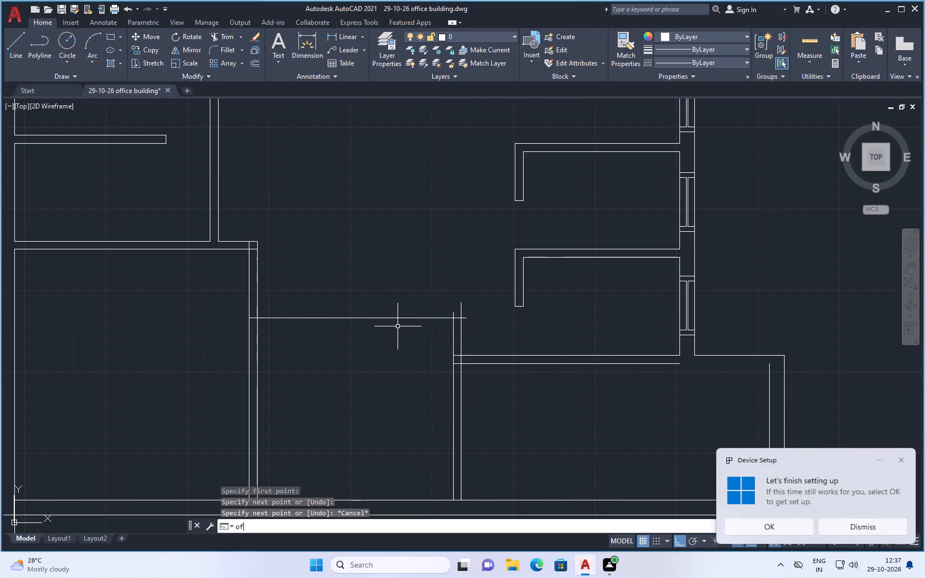
key(f)
key(Return)
text(5")
key(Return)
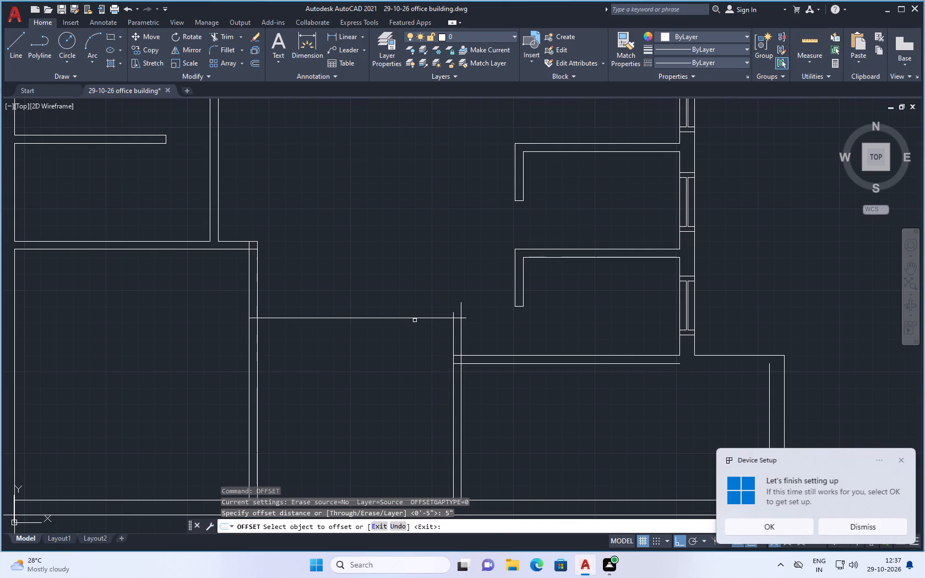
drag(417, 319, 417, 324)
click(412, 374)
key(Escape)
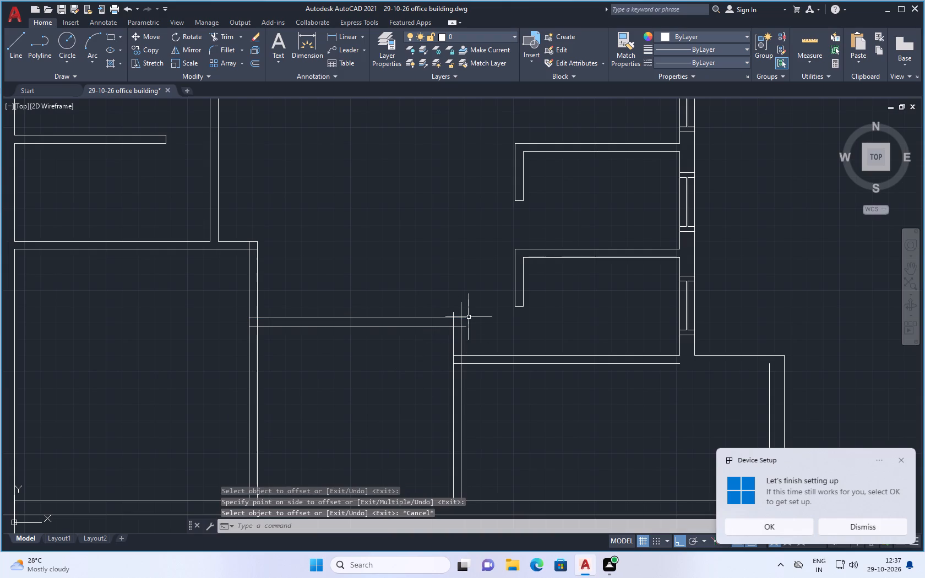
Extend the inner line of the southeast room's north wall east to the inner line of its east wall.
scroll(593, 365, down, 1)
scroll(671, 376, up, 1)
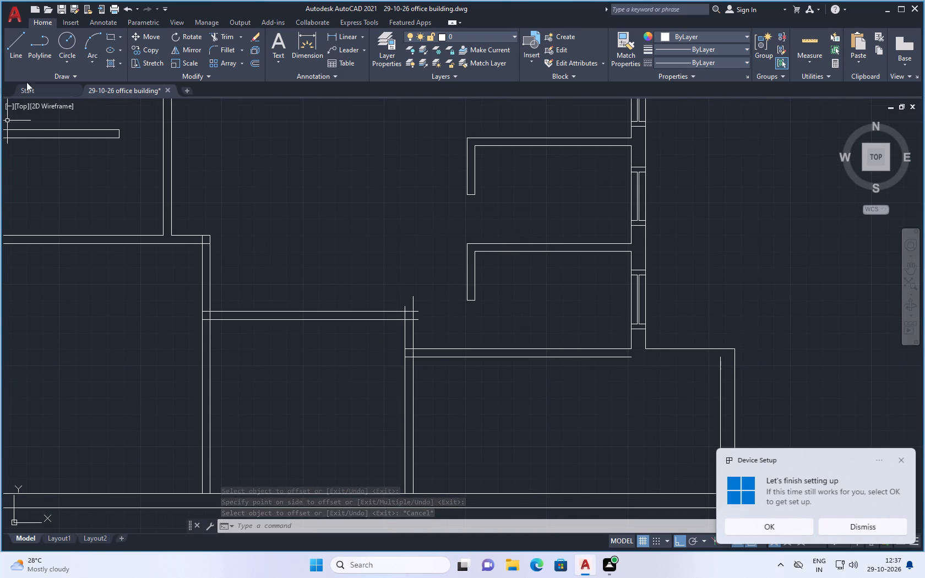
drag(5, 45, 28, 53)
text(ex)
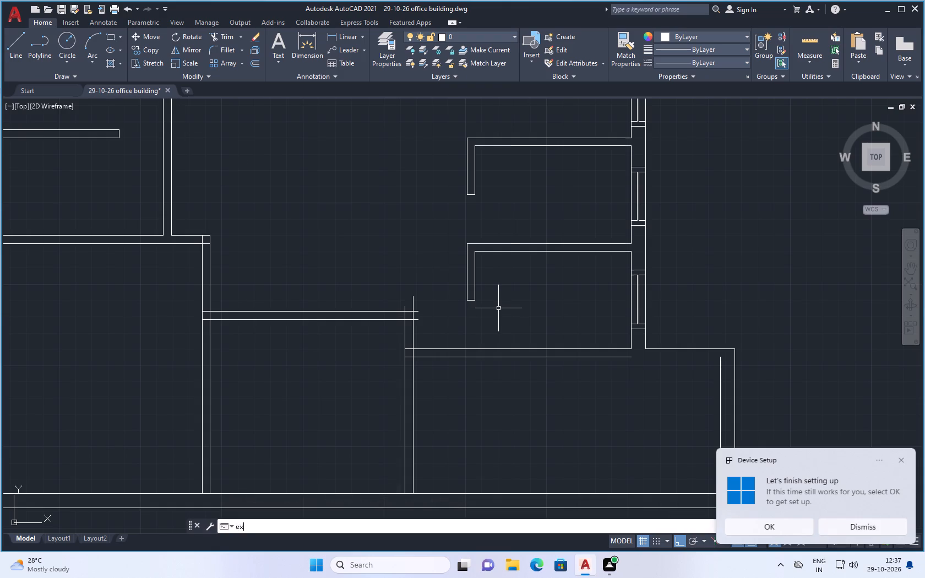
key(Return)
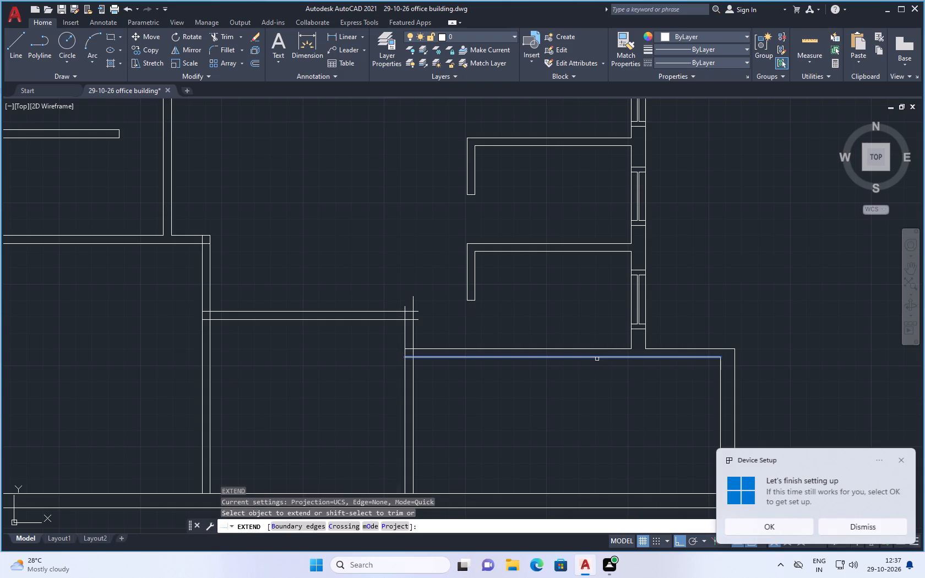
click(600, 358)
key(Escape)
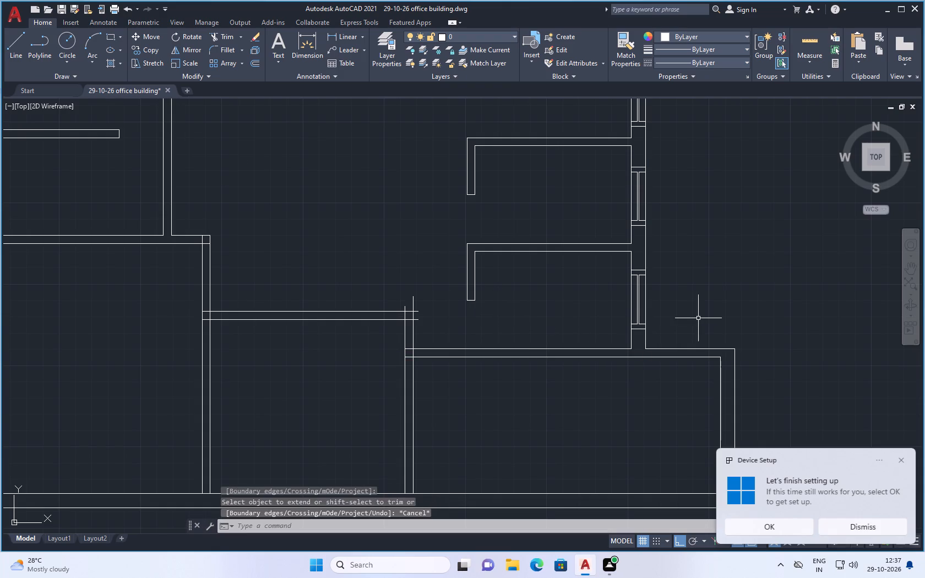
Trim the overhanging vertical and horizontal line ends at the northeast corner of the new middle room.
text(tr)
key(Return)
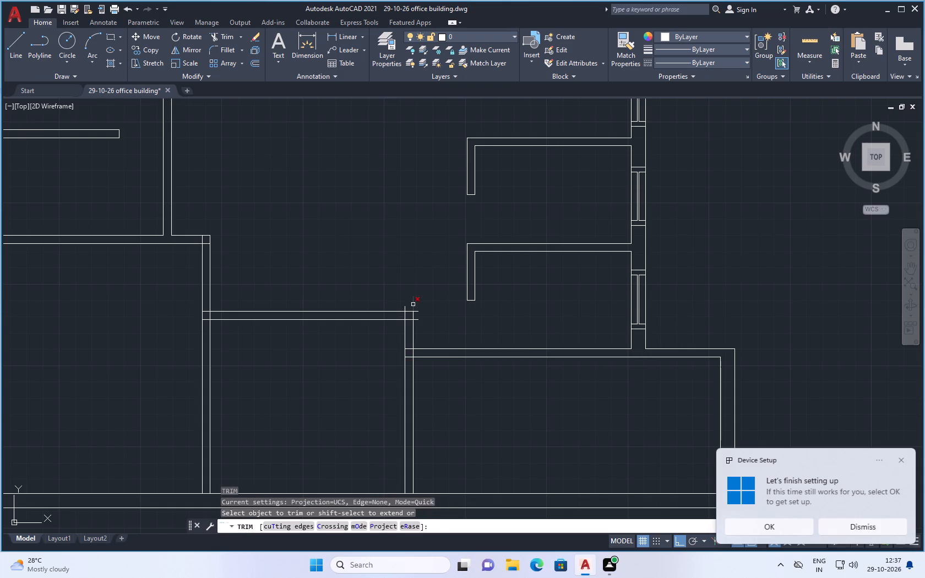
click(413, 304)
click(409, 308)
click(417, 314)
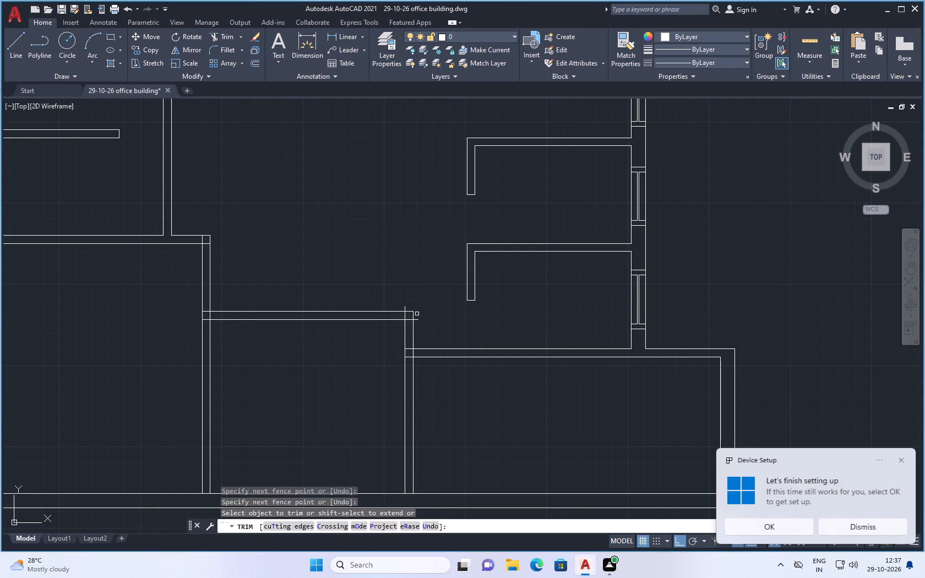
click(417, 319)
click(406, 308)
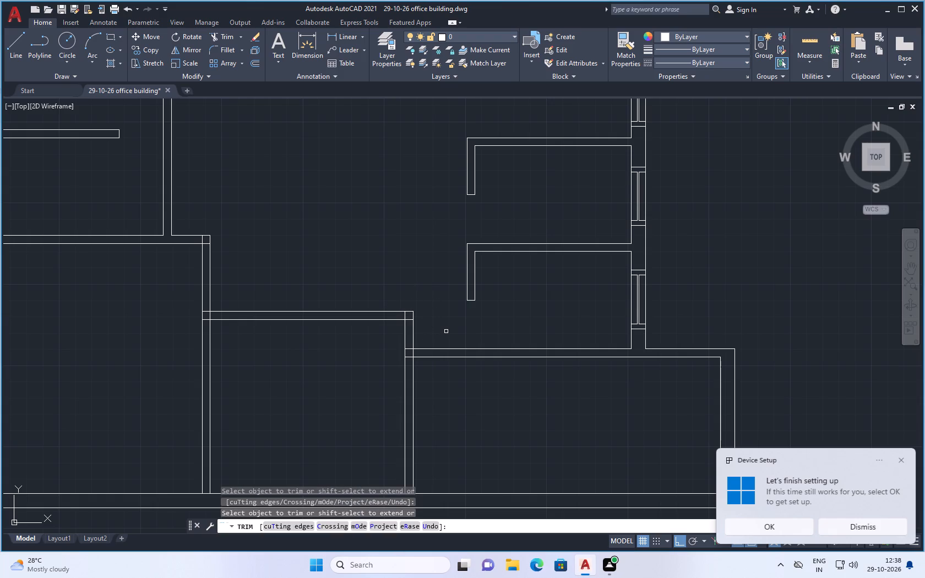
key(Escape)
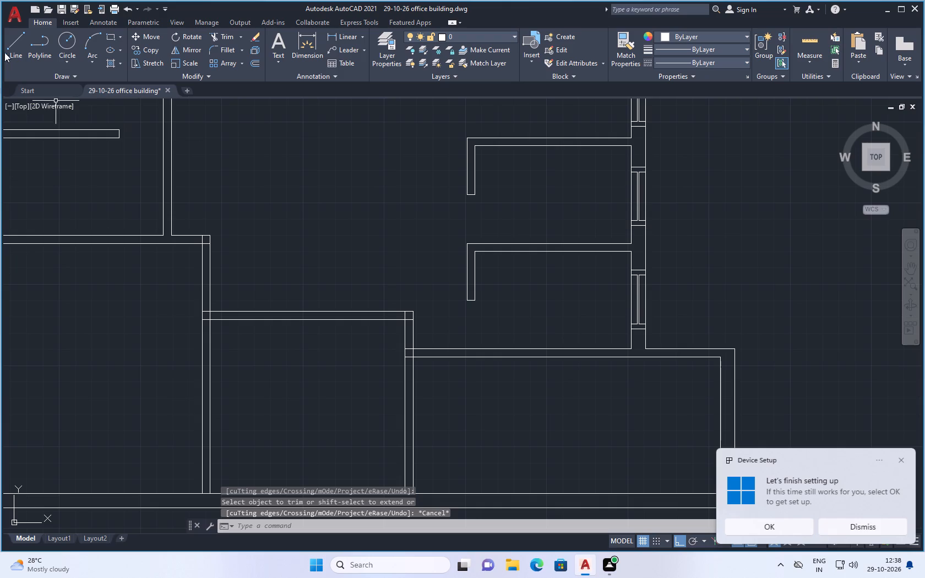
Draw a 3'6" line east along the middle of the middle room's north wall from its west end, with a jamb line across the wall.
click(19, 50)
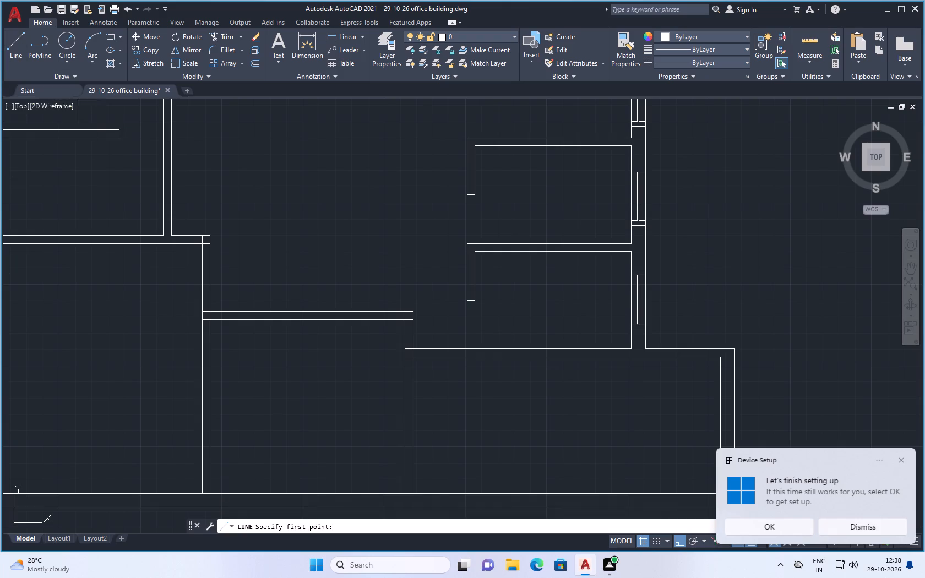
scroll(192, 264, up, 1)
drag(219, 347, 231, 349)
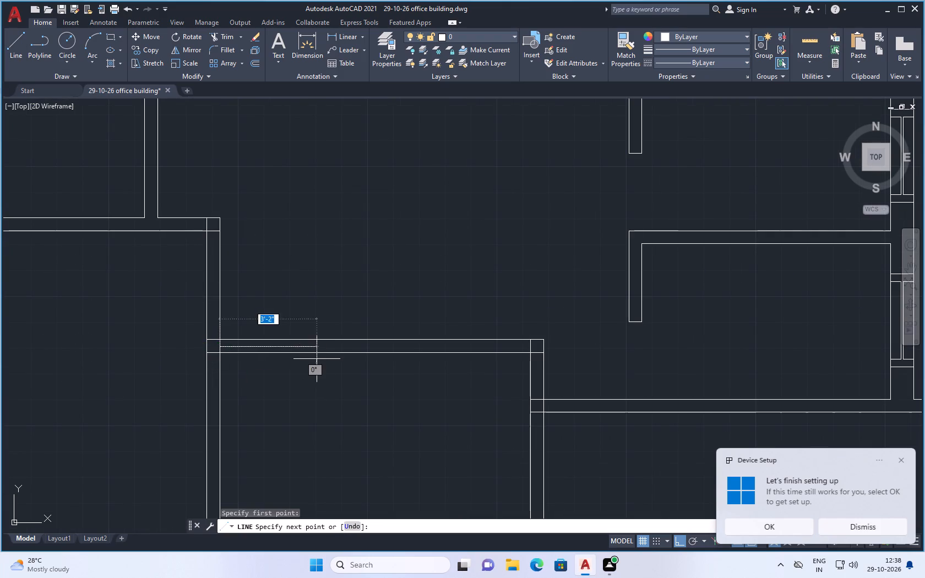
text(3'6")
key(Return)
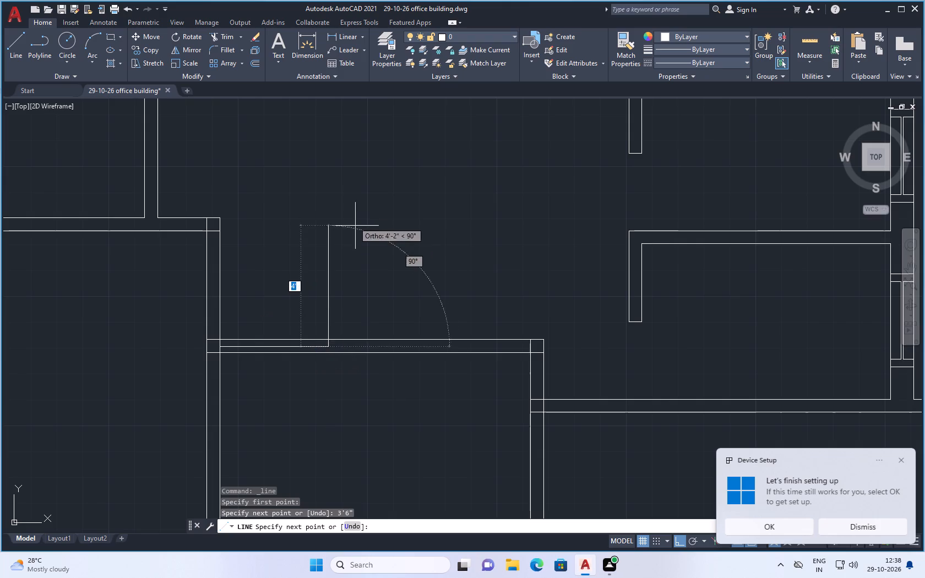
scroll(311, 285, up, 4)
click(388, 390)
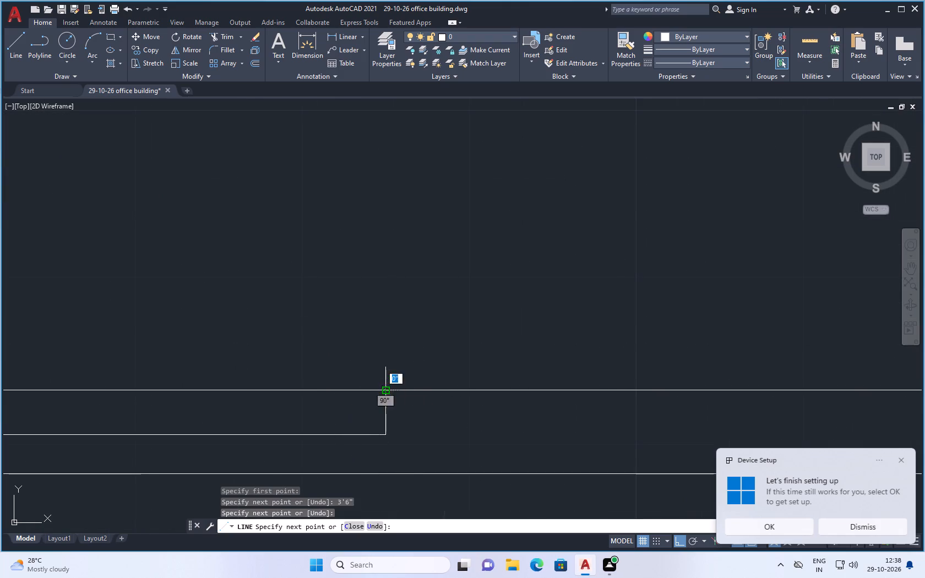
click(387, 475)
key(Escape)
Trim the wall lines and guide line west of the jamb to open the doorway in the middle room's north wall.
scroll(412, 335, down, 4)
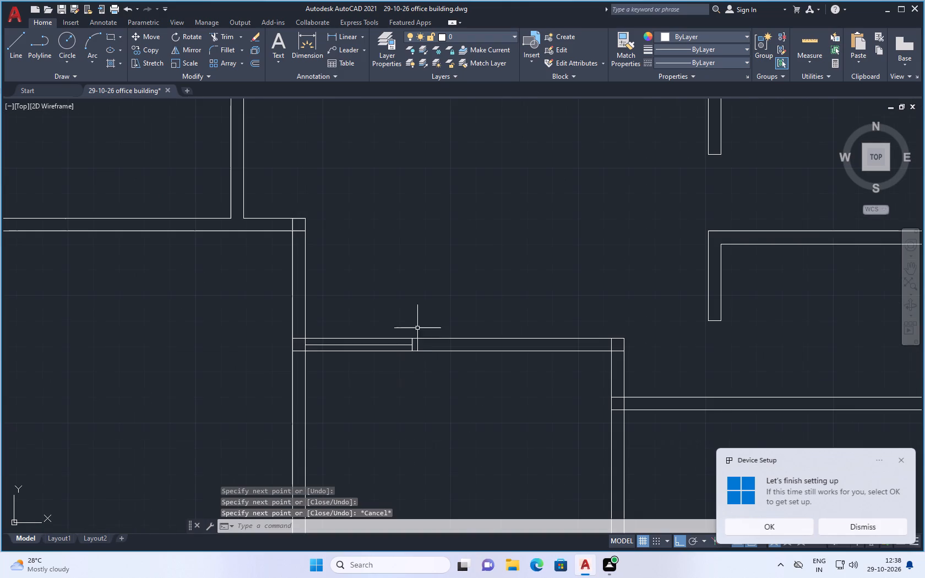
text(tr)
key(Return)
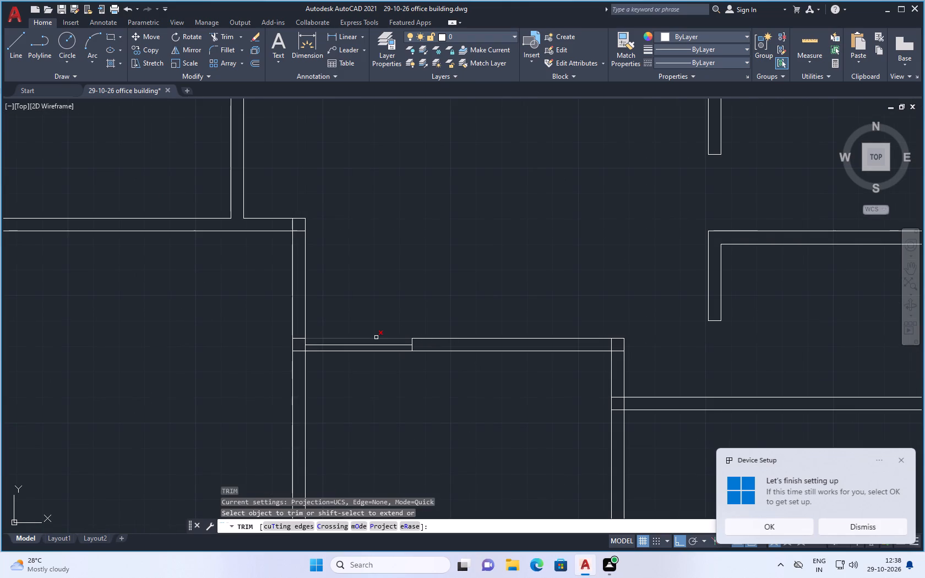
click(376, 337)
click(377, 344)
click(375, 351)
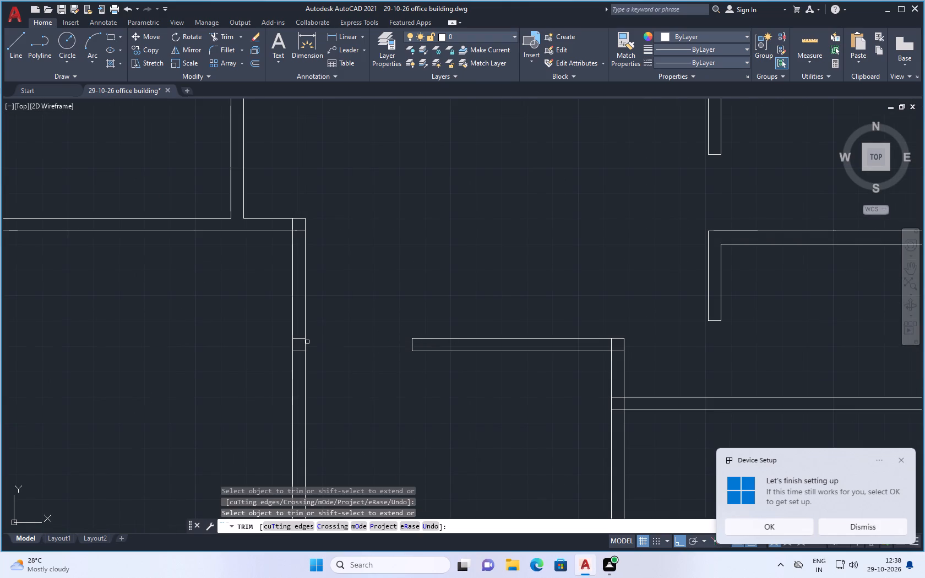
Trim the middle room's west wall north of the room to open a gap, and remove the leftover lines across both wall ends.
scroll(296, 340, up, 1)
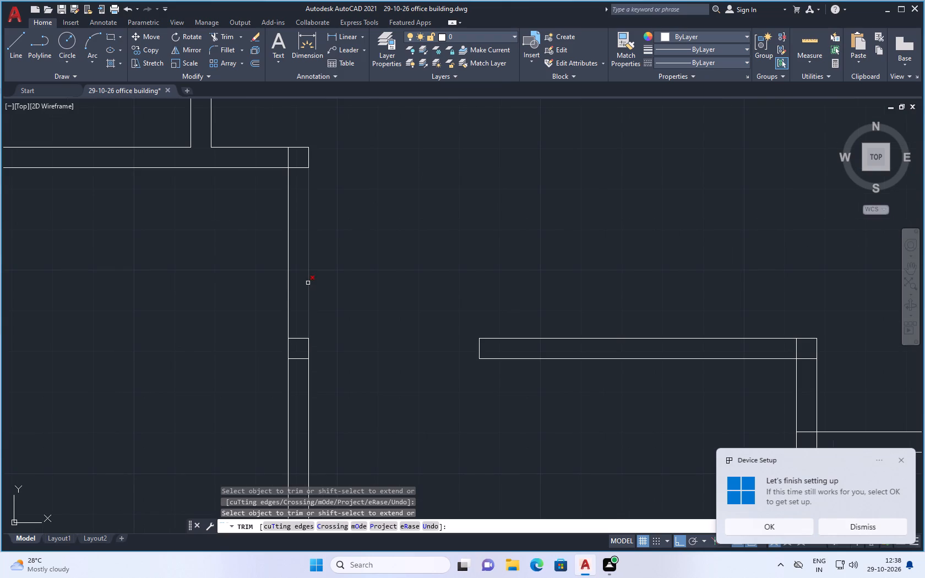
click(308, 283)
click(289, 291)
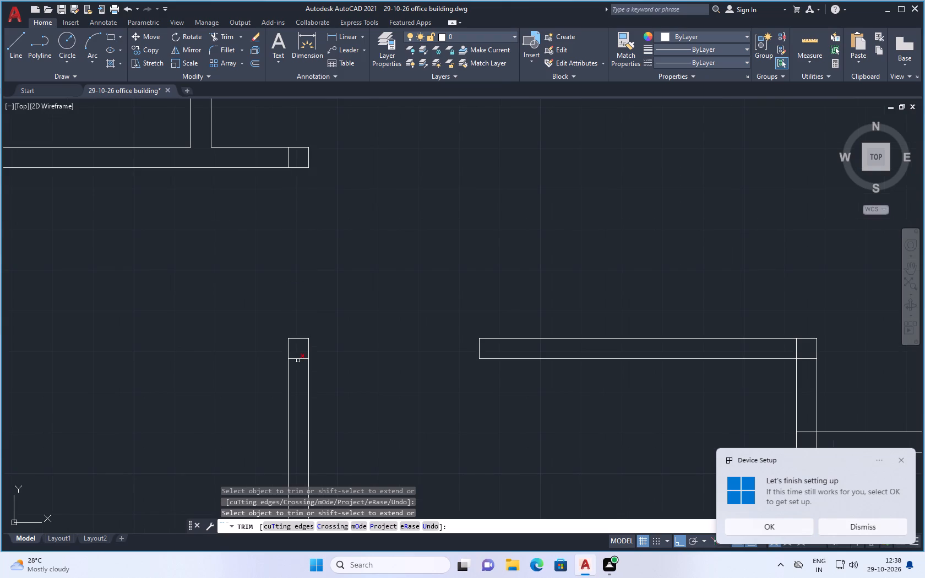
click(298, 358)
scroll(333, 305, down, 2)
scroll(322, 245, up, 2)
click(304, 255)
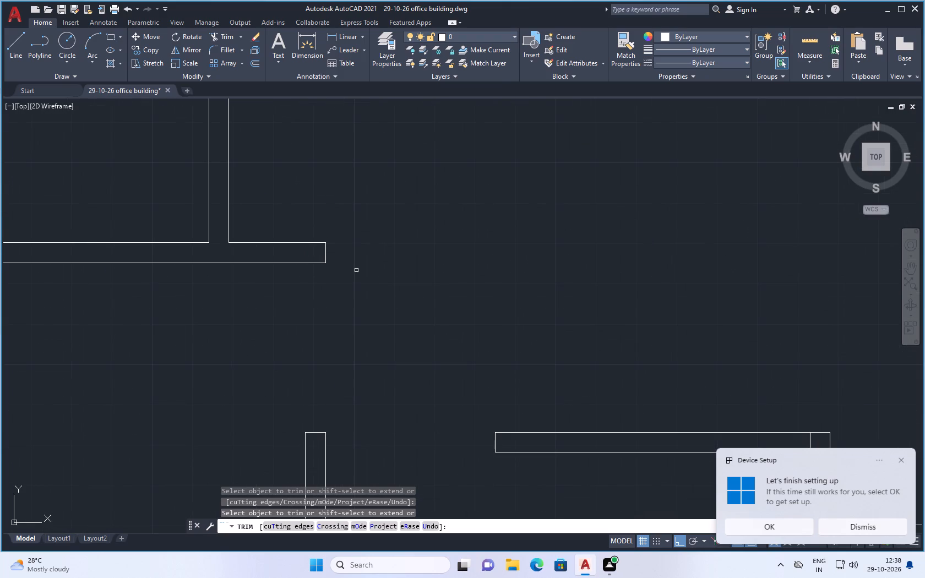
Trim the crossing lines at the middle room's northeast corner and at its east wall's junction with the southeast room's north wall.
scroll(450, 306, down, 3)
scroll(546, 345, up, 2)
click(525, 331)
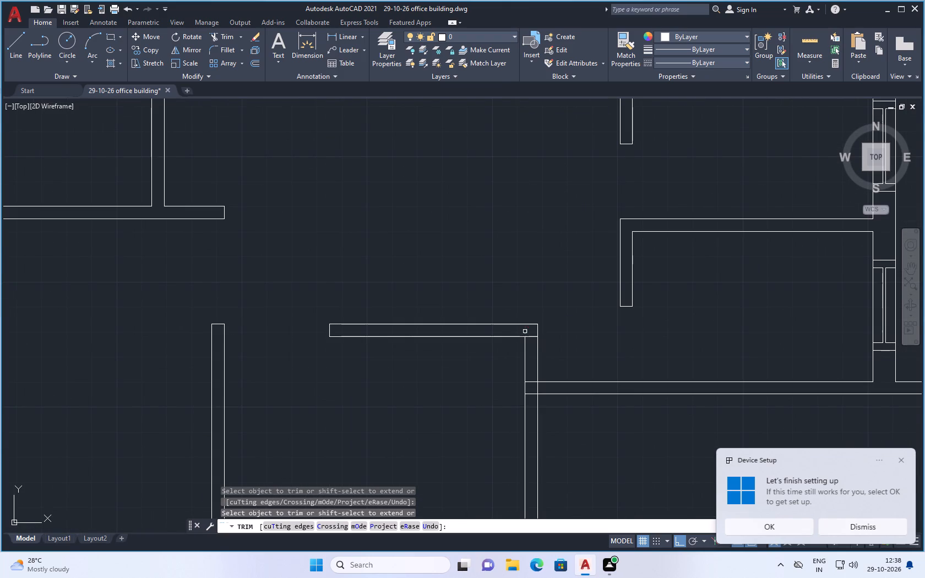
click(533, 336)
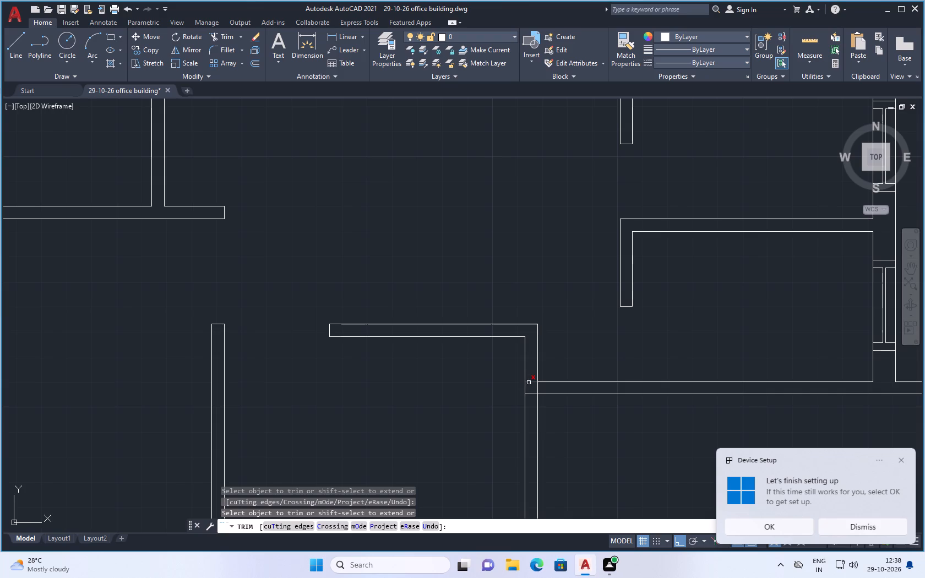
click(529, 383)
click(531, 395)
scroll(532, 399, down, 2)
key(Escape)
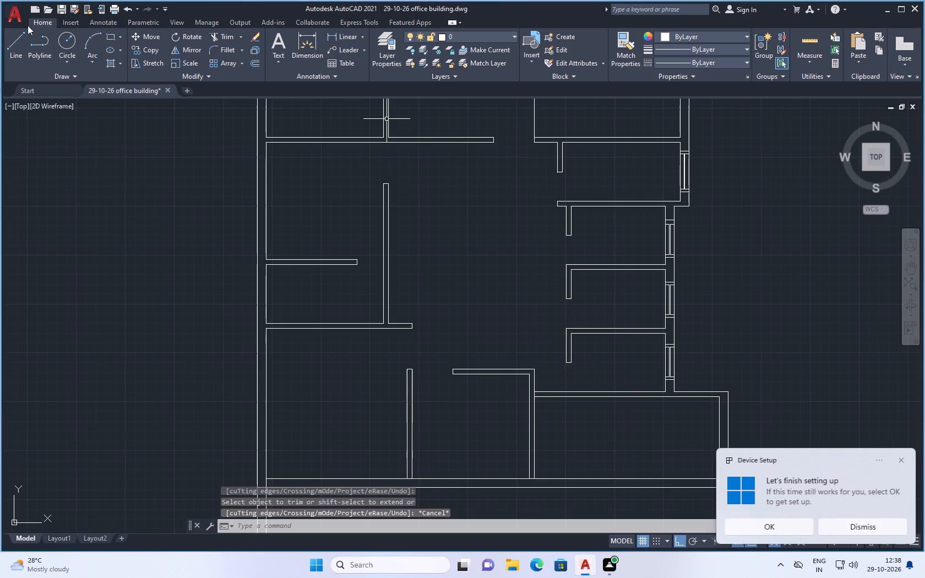
Draw a 3'6" line east along the middle of the southeast room's north wall from its west end, with a jamb line across the wall.
click(13, 46)
scroll(429, 372, down, 2)
scroll(521, 385, up, 1)
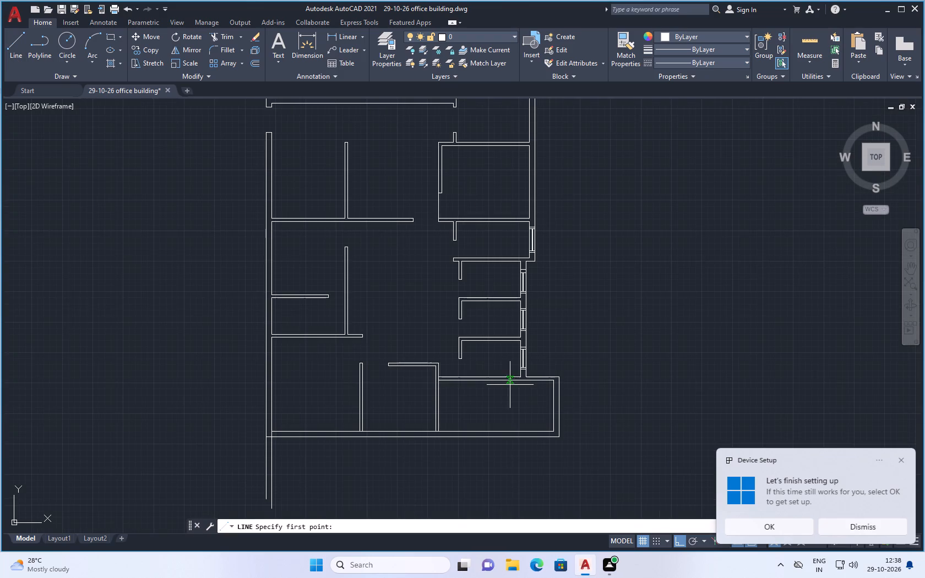
scroll(444, 386, up, 4)
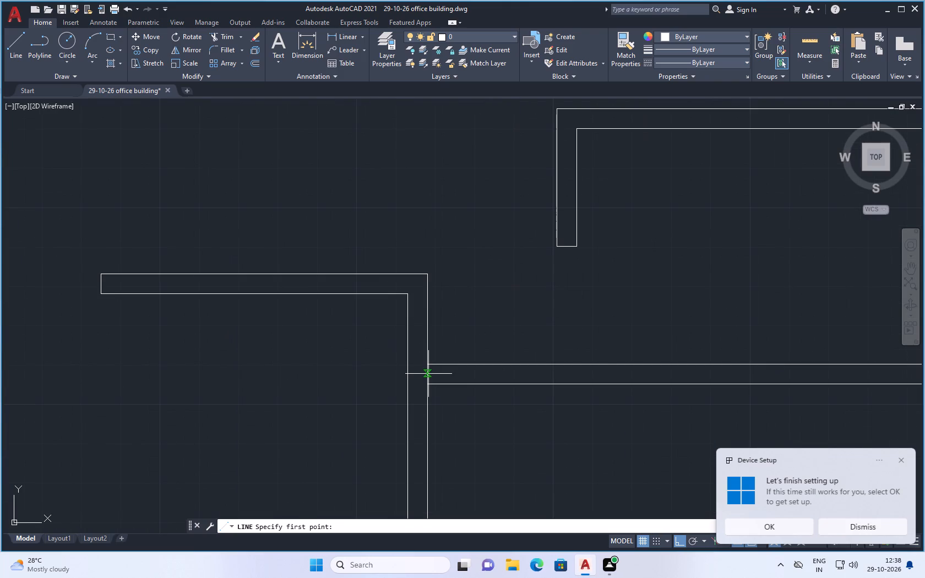
click(428, 374)
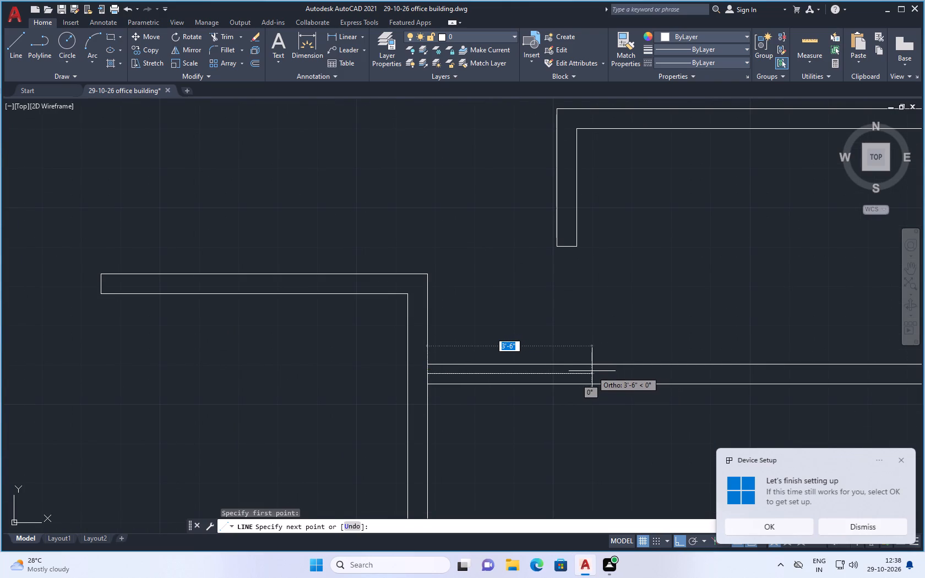
click(592, 373)
click(594, 366)
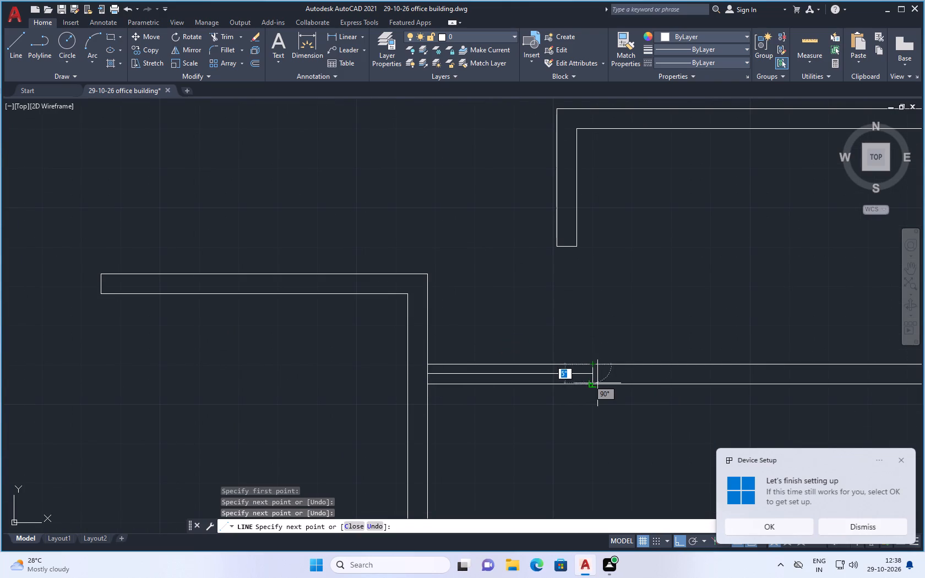
click(596, 385)
key(Escape)
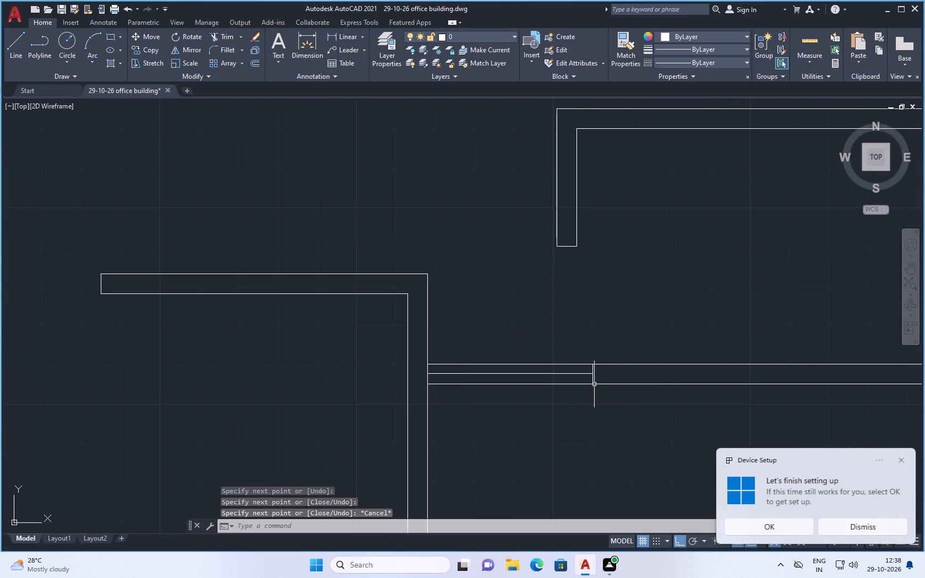
Trim the wall lines and guide line west of the jamb to open the doorway in the southeast room's north wall.
text(tr)
key(Return)
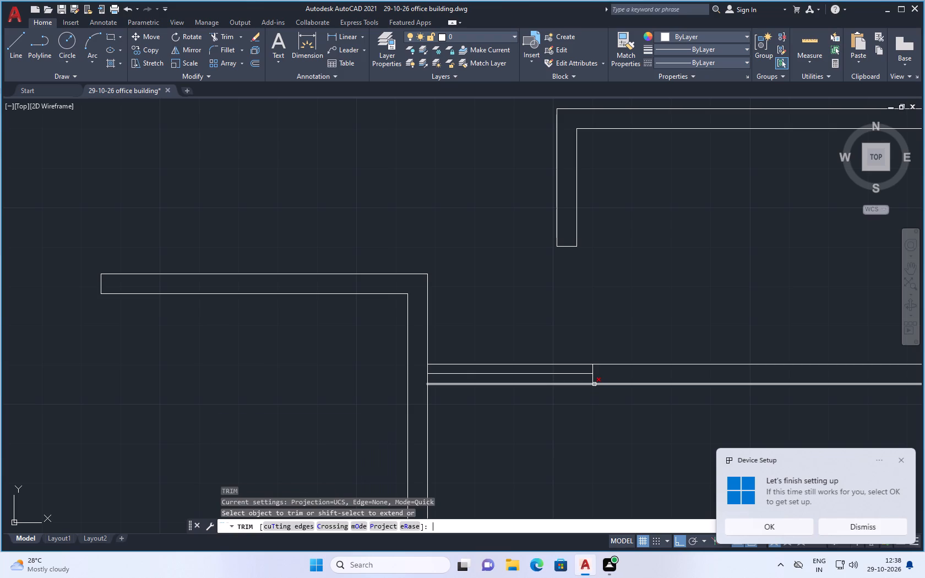
click(540, 364)
click(538, 374)
click(535, 384)
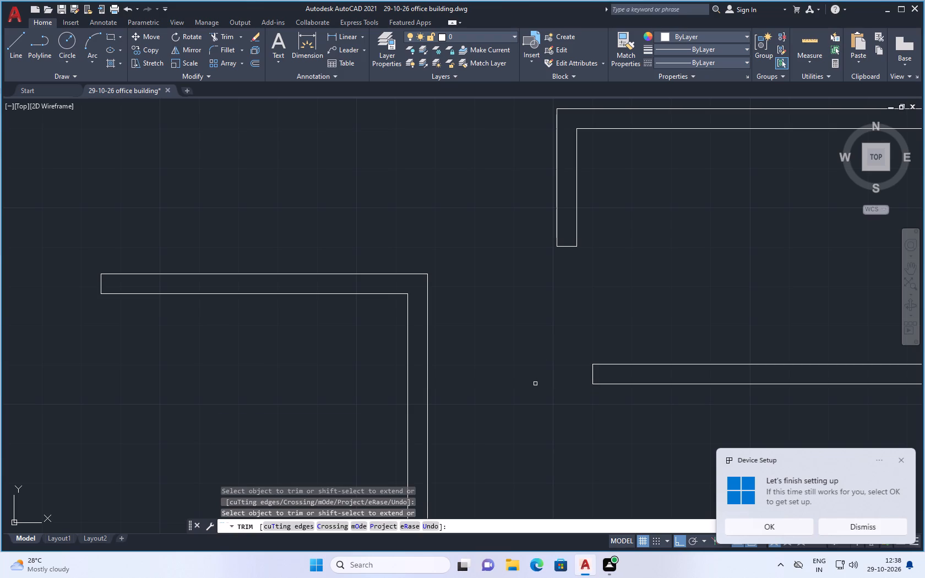
Trim the west exterior wall lines overhanging south of the building and the leftover line inside the southwest corner.
scroll(536, 384, down, 4)
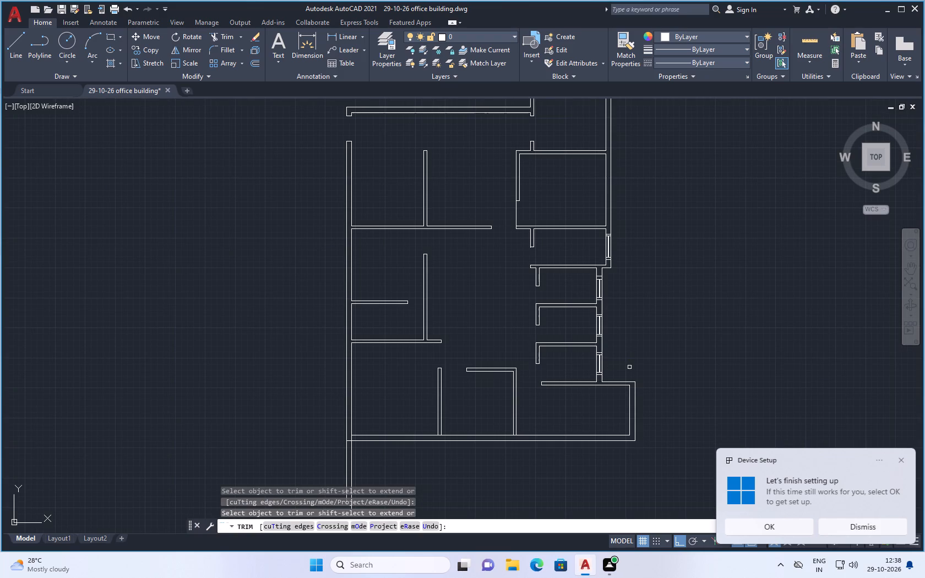
scroll(532, 330, down, 2)
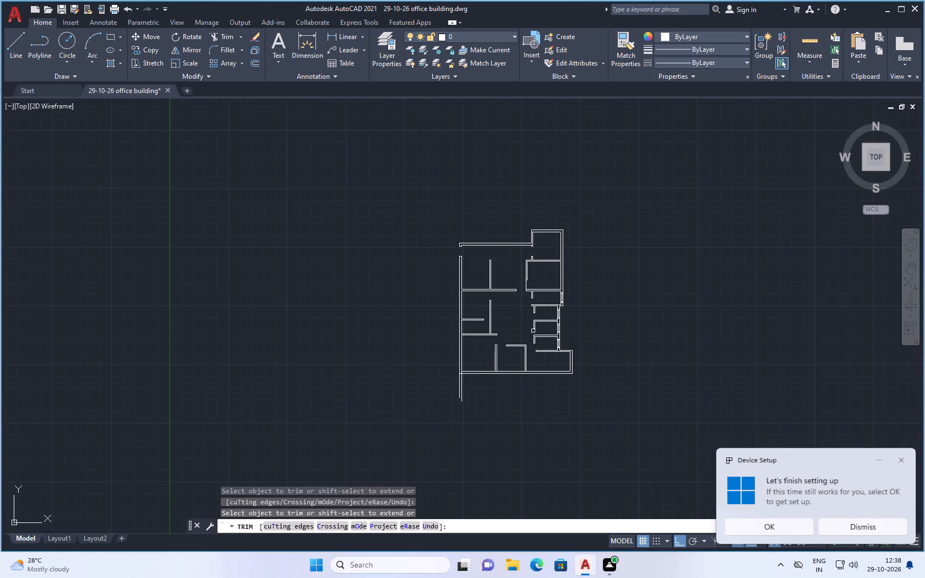
scroll(482, 389, up, 2)
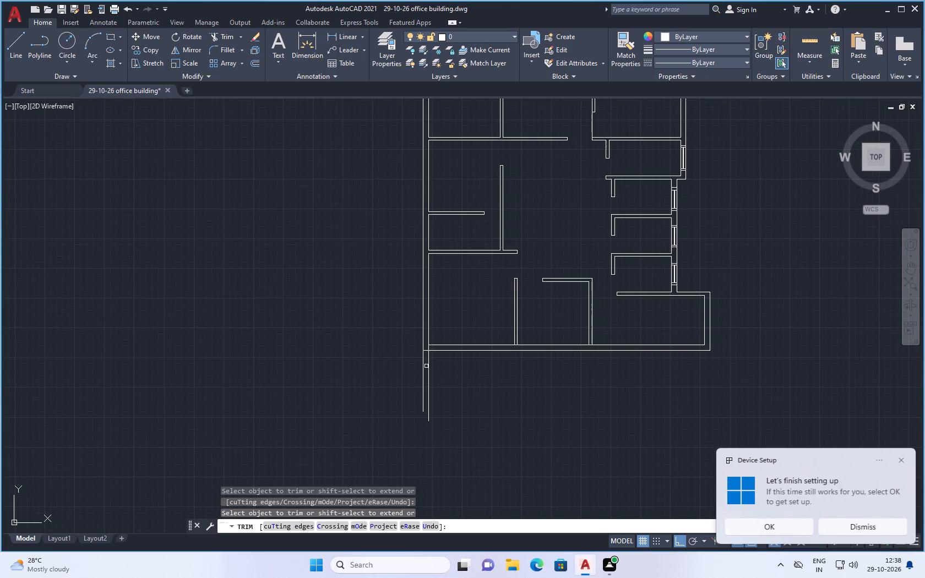
click(429, 364)
click(424, 369)
scroll(428, 340, up, 2)
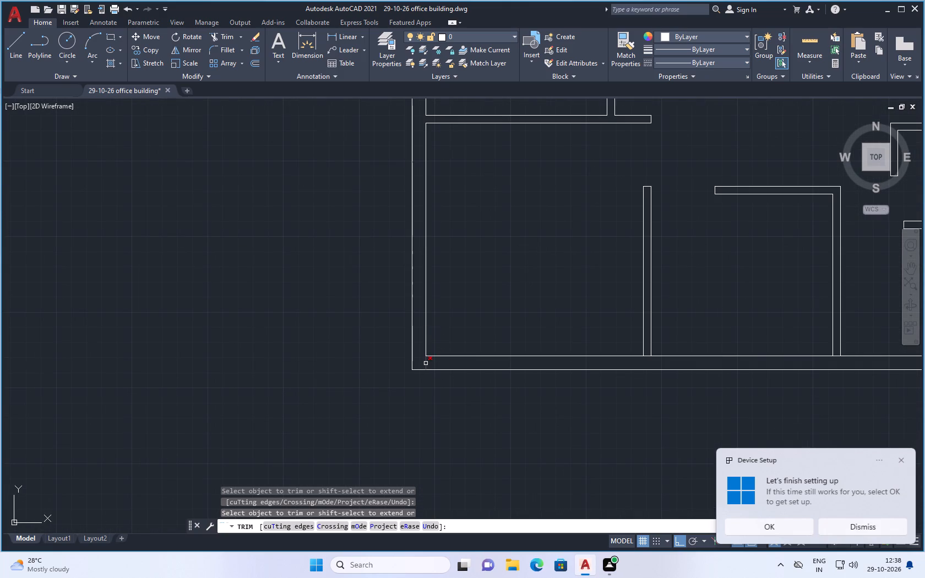
click(426, 363)
key(Escape)
scroll(487, 361, down, 2)
scroll(498, 308, down, 2)
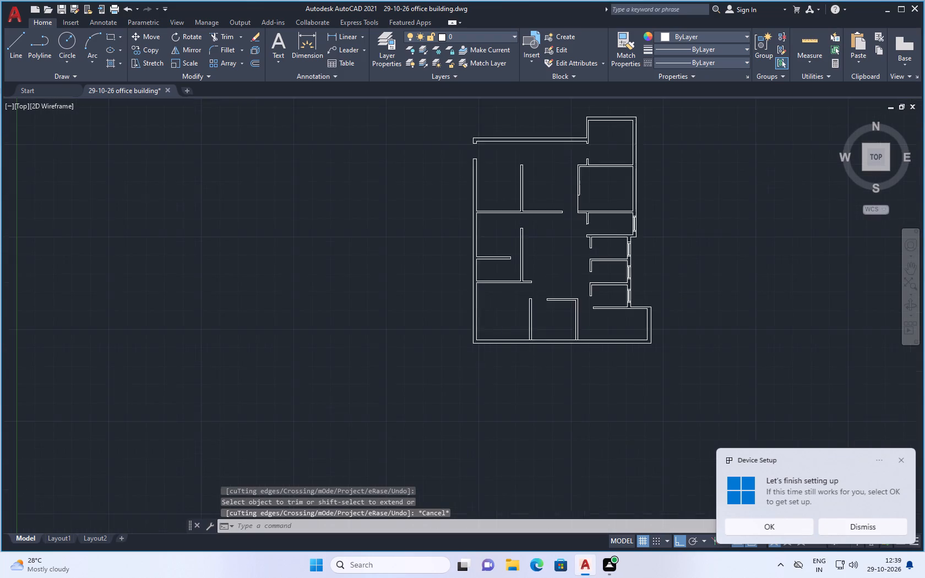
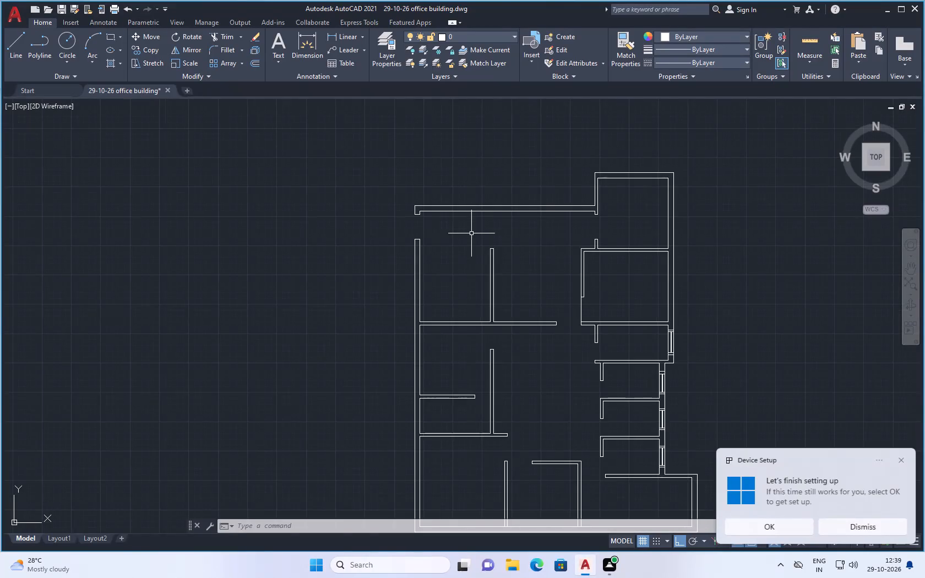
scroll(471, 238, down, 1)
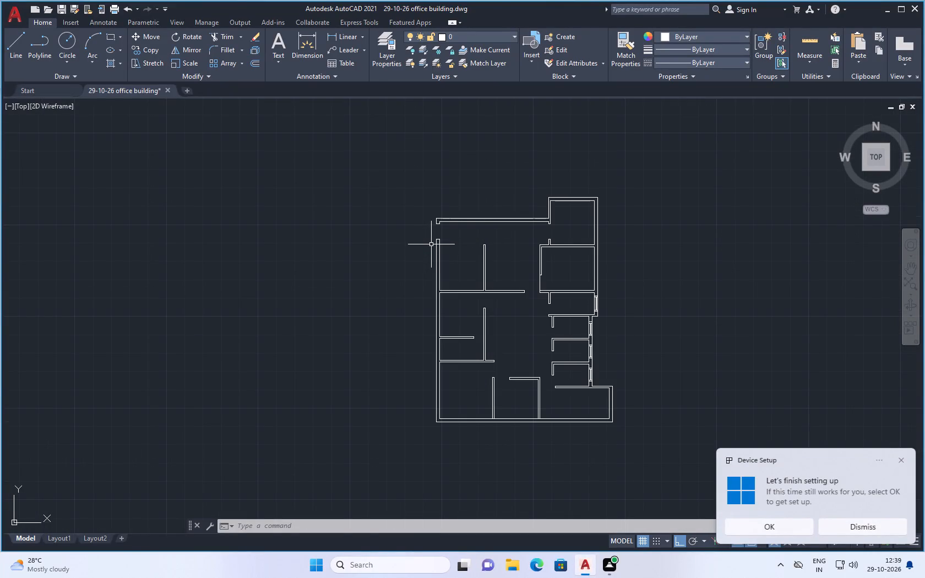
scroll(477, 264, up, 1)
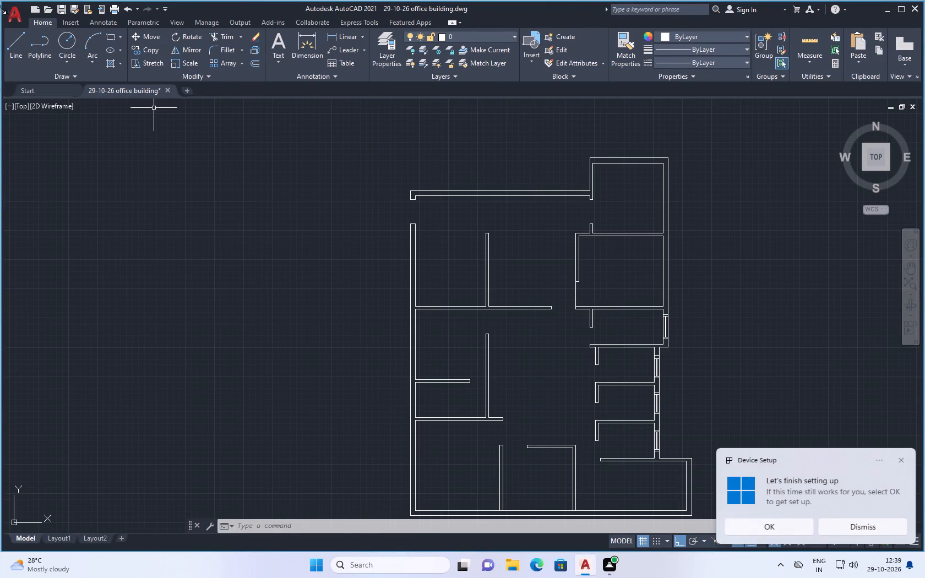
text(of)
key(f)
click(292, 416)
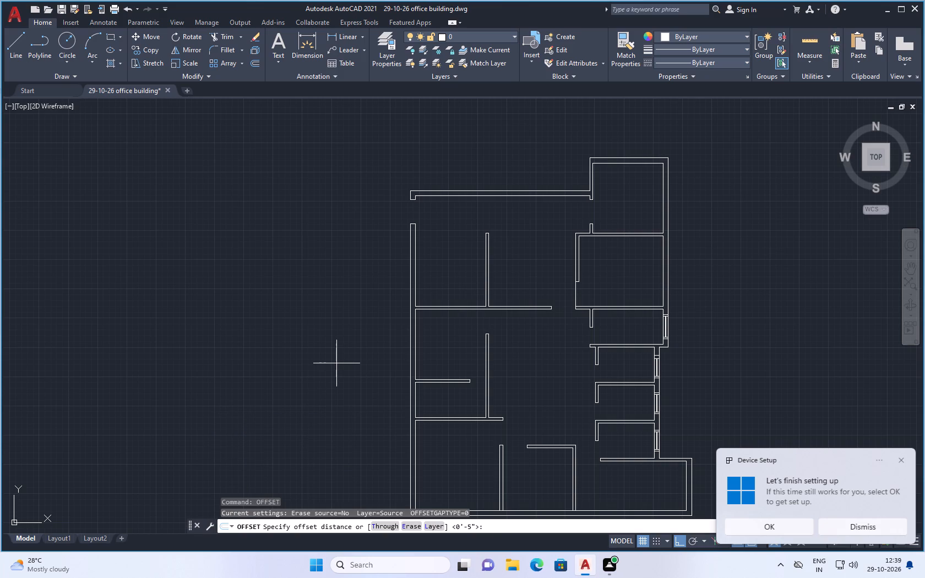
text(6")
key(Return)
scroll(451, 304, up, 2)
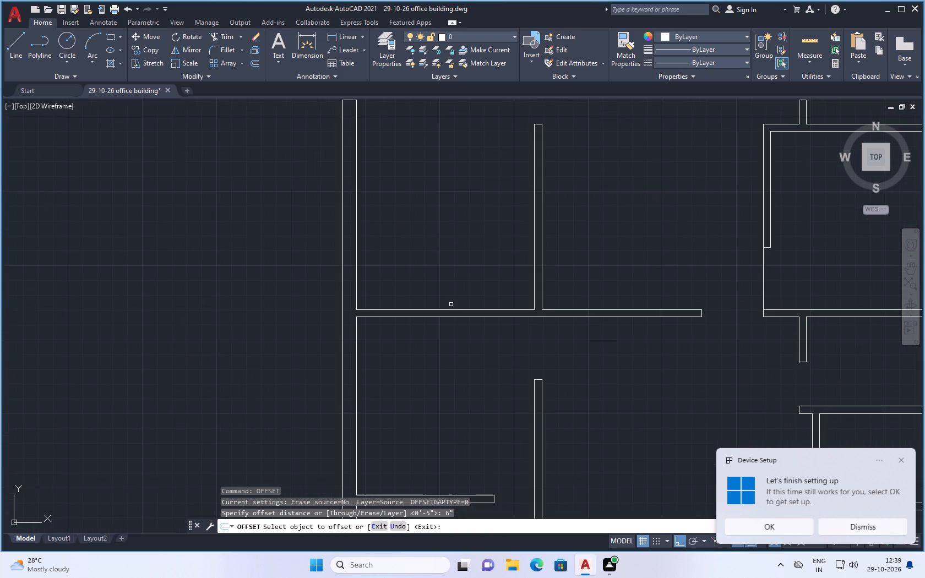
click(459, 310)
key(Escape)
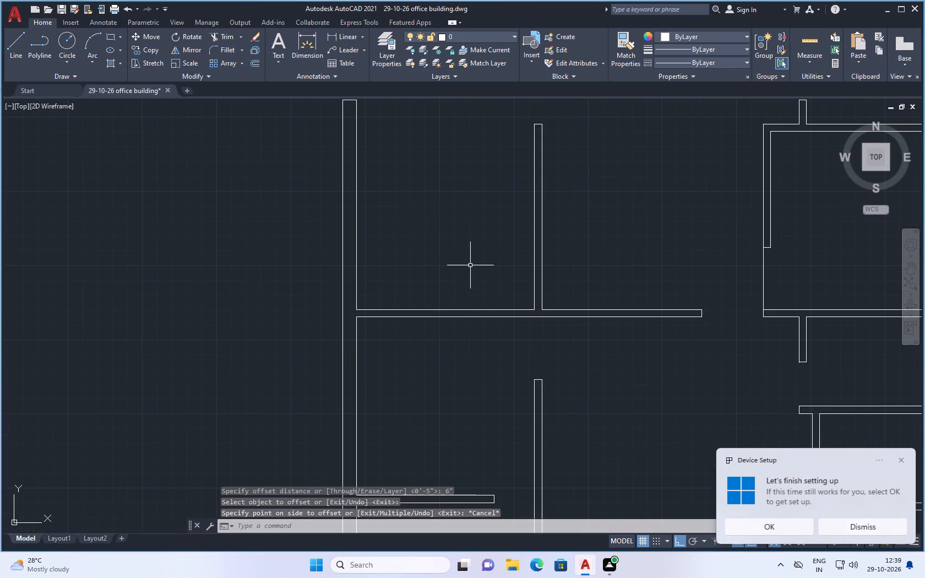
Offset the northwest room's inner south wall line 1' north and its inner west wall line 1' east.
key(space)
text(1')
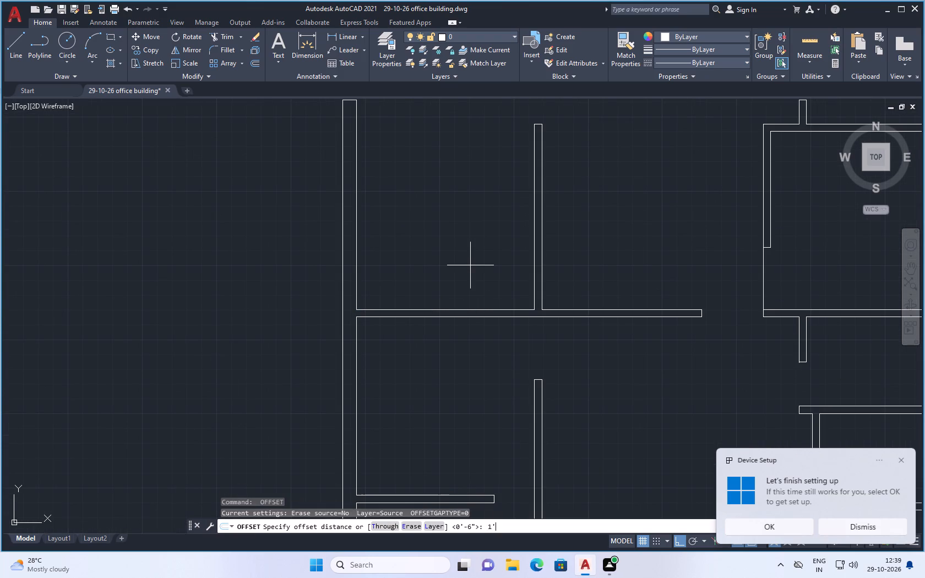
key(Return)
click(470, 310)
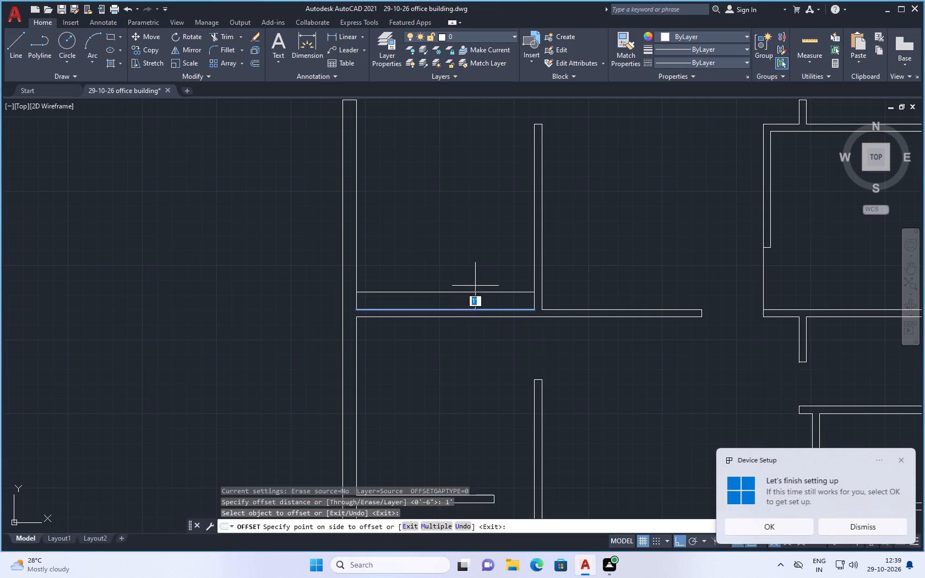
click(475, 286)
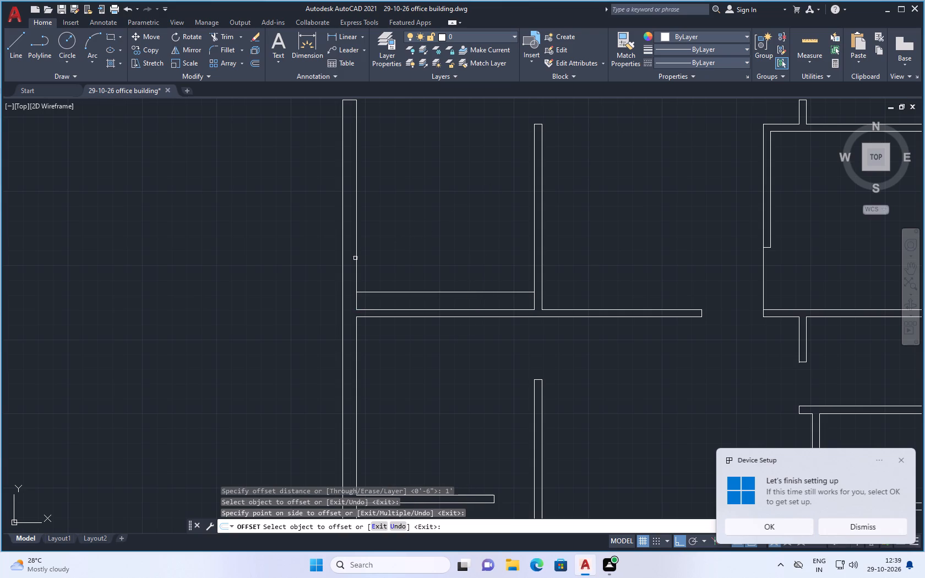
click(357, 258)
click(411, 257)
key(Escape)
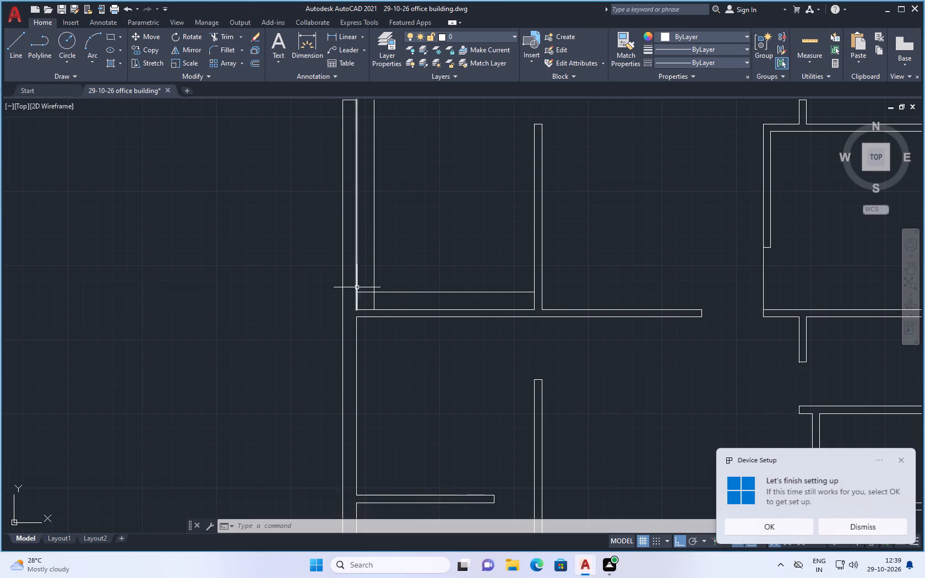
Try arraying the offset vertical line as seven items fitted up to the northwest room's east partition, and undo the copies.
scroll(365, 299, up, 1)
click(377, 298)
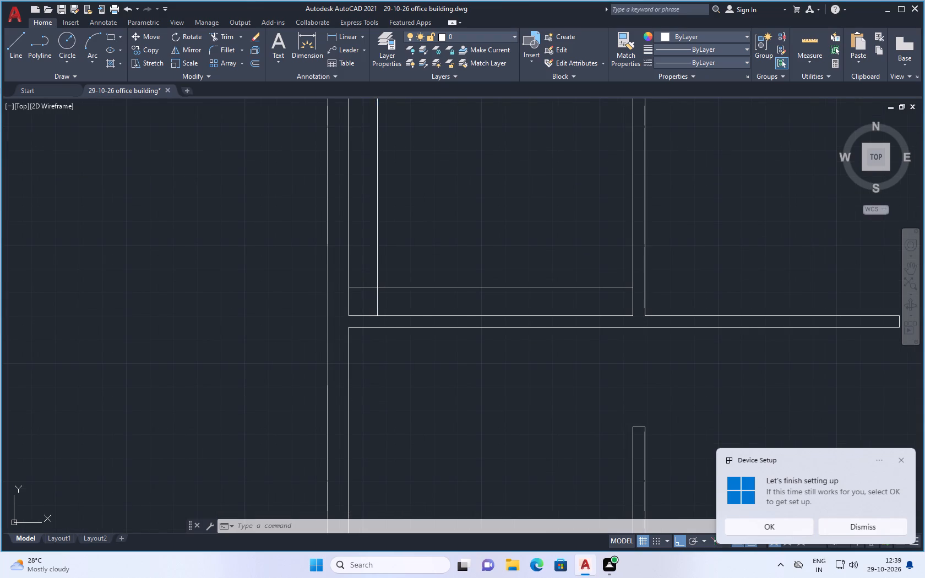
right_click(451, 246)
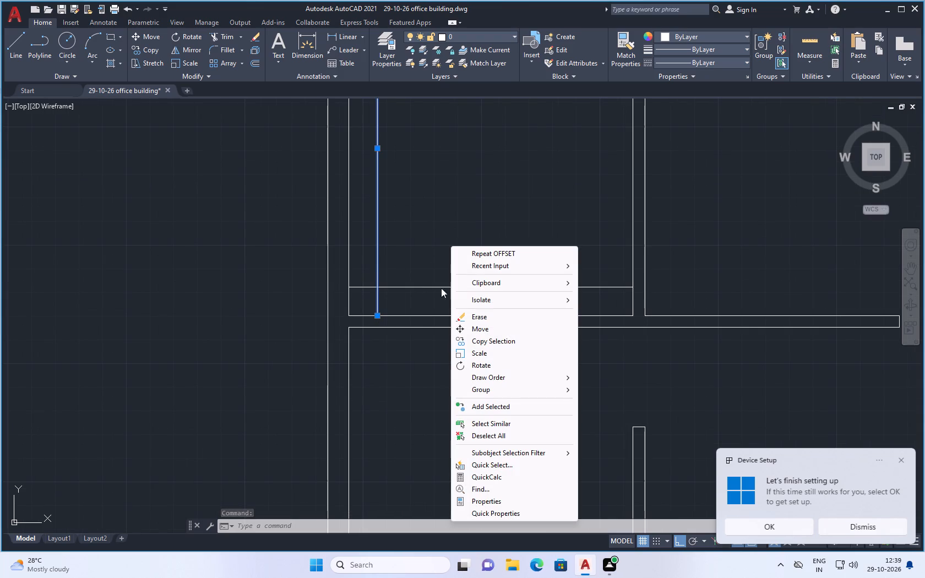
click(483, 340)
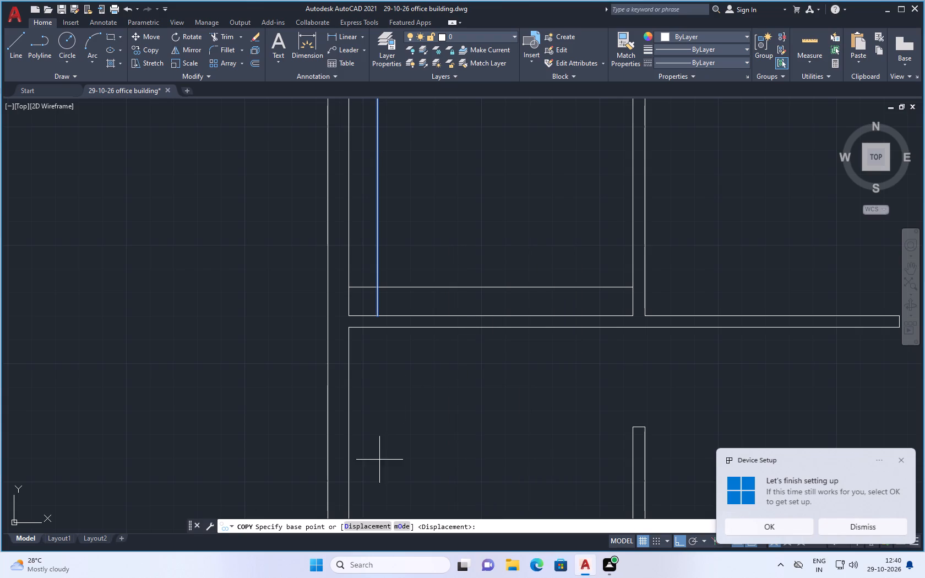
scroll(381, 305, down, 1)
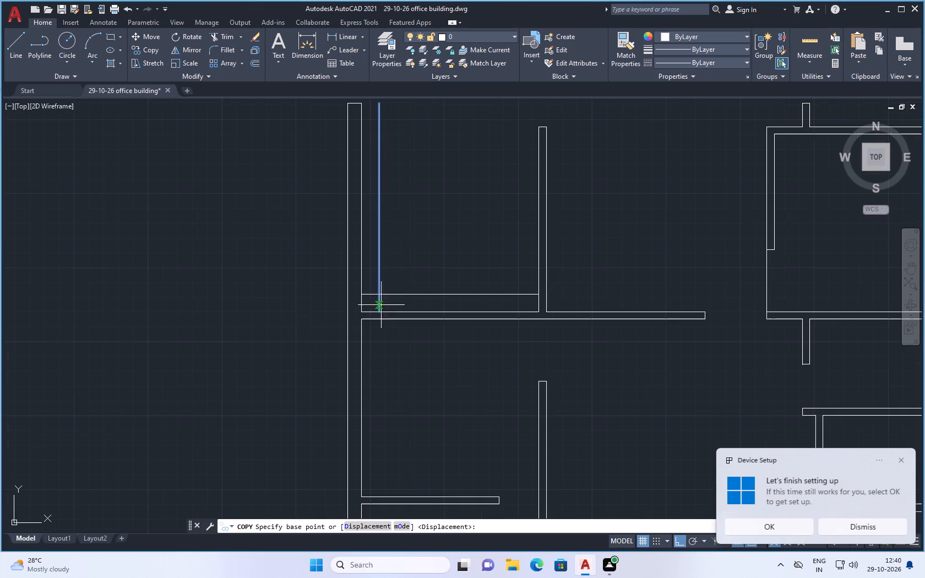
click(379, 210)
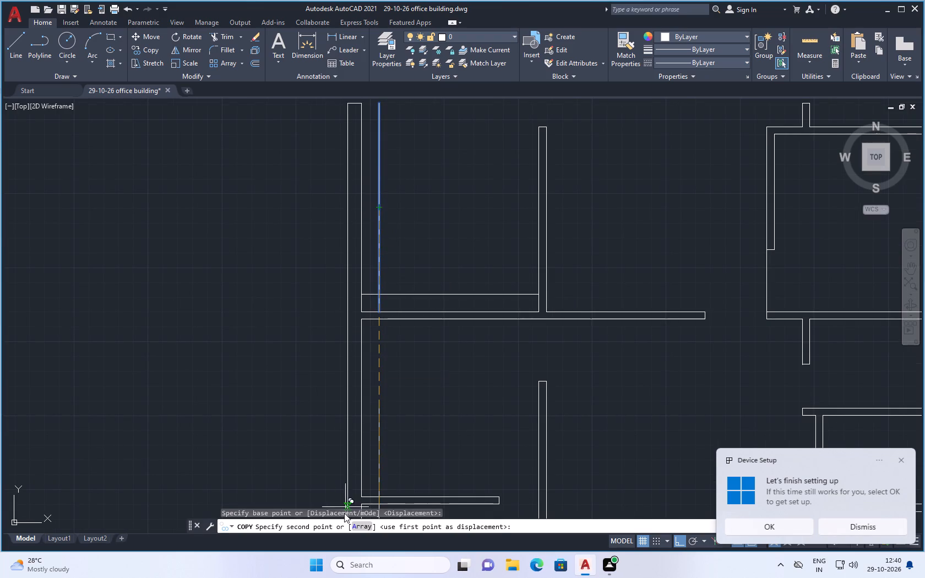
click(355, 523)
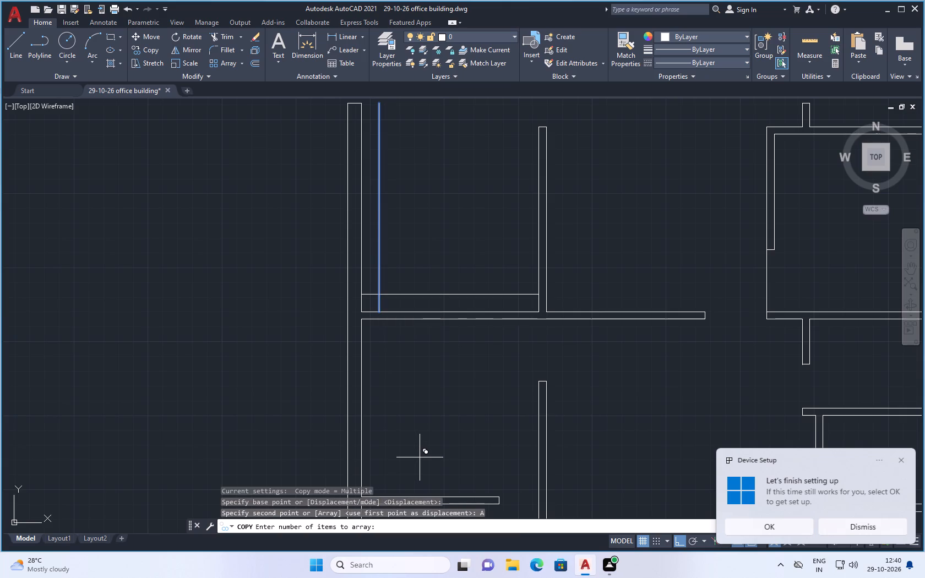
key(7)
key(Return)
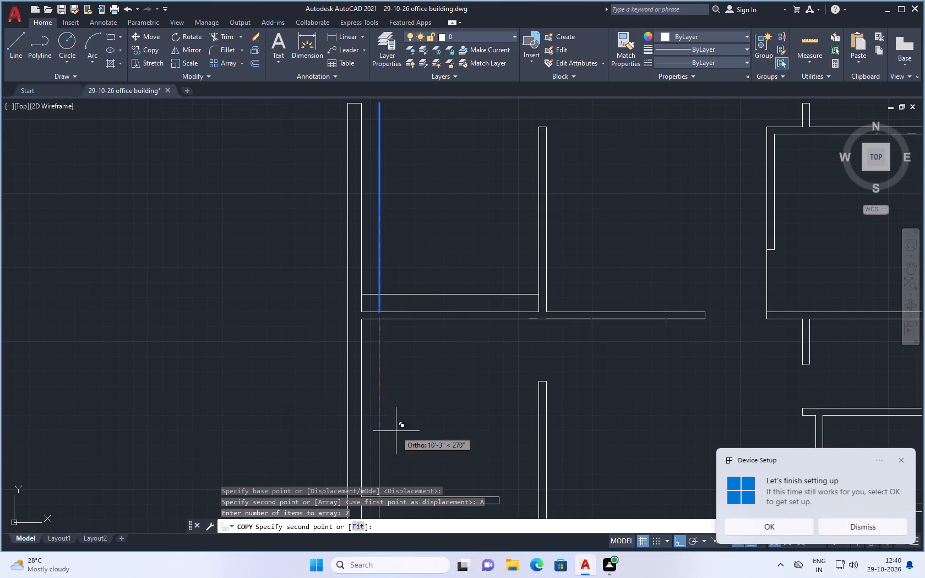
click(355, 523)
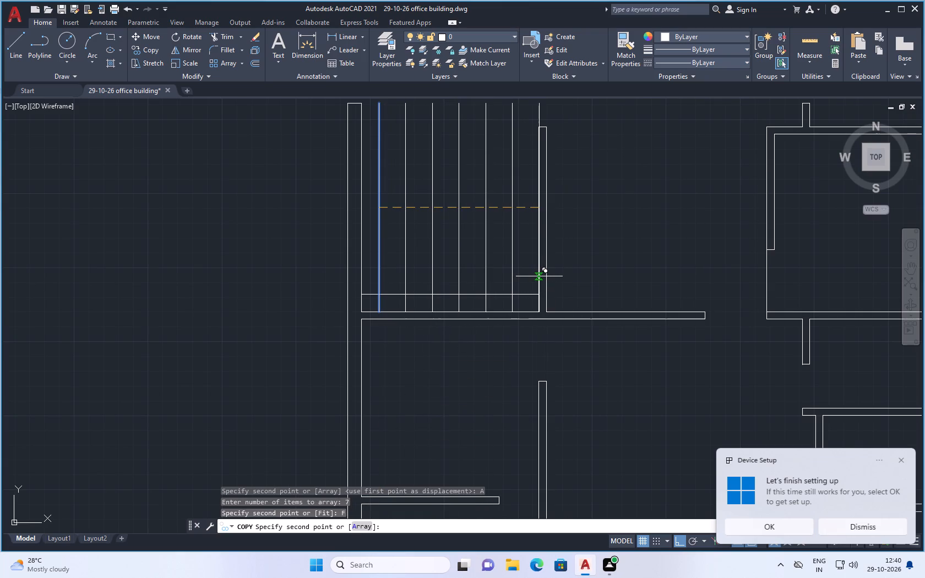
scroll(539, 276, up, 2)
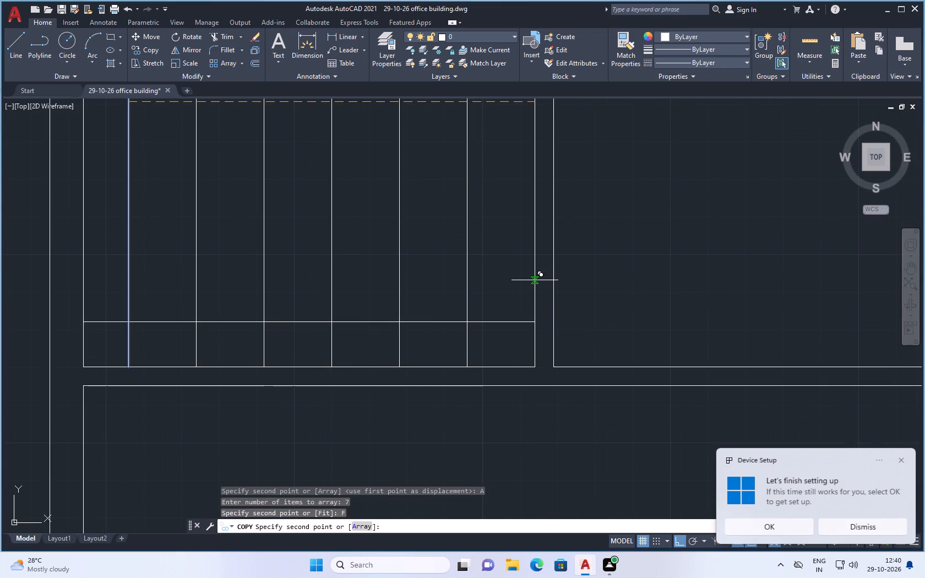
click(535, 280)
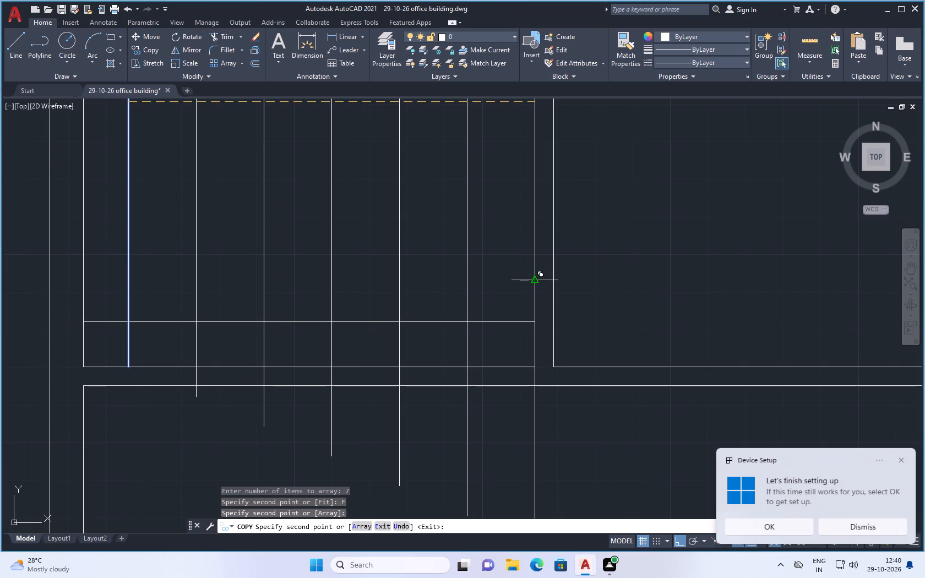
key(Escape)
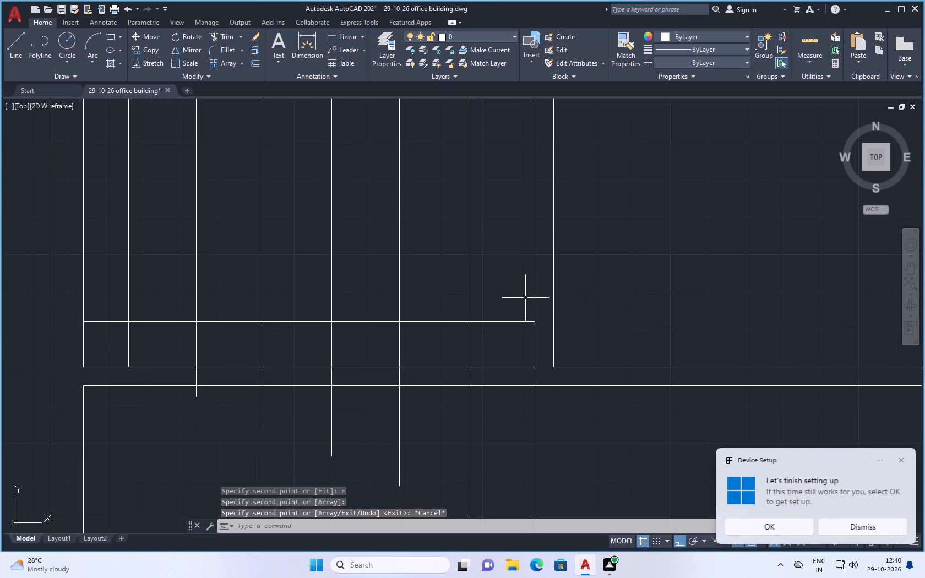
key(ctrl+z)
Copy the offset vertical line as a fitted array of seven items eastward, ending on the west face of the northwest room's east partition.
scroll(539, 309, down, 2)
scroll(476, 246, up, 1)
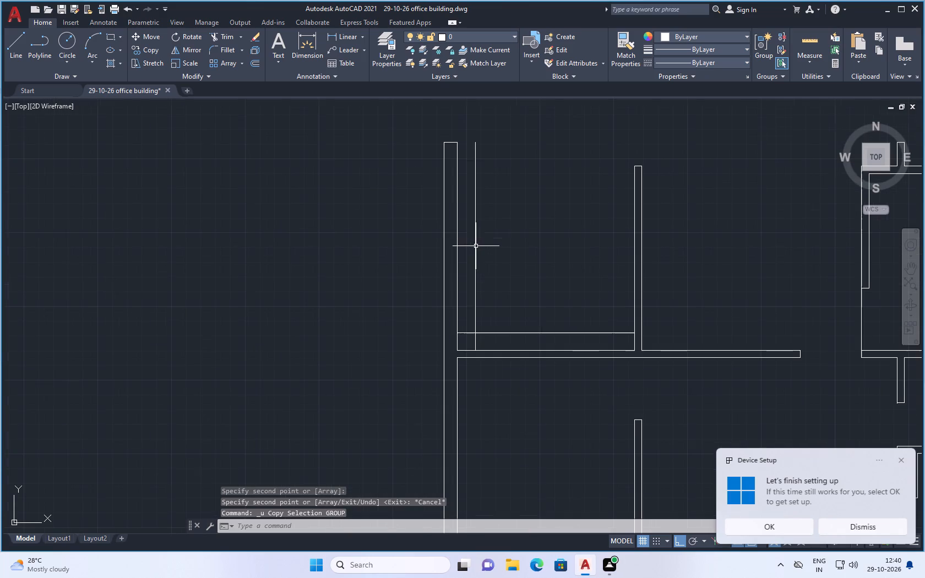
drag(487, 227, 482, 230)
click(449, 249)
key(Escape)
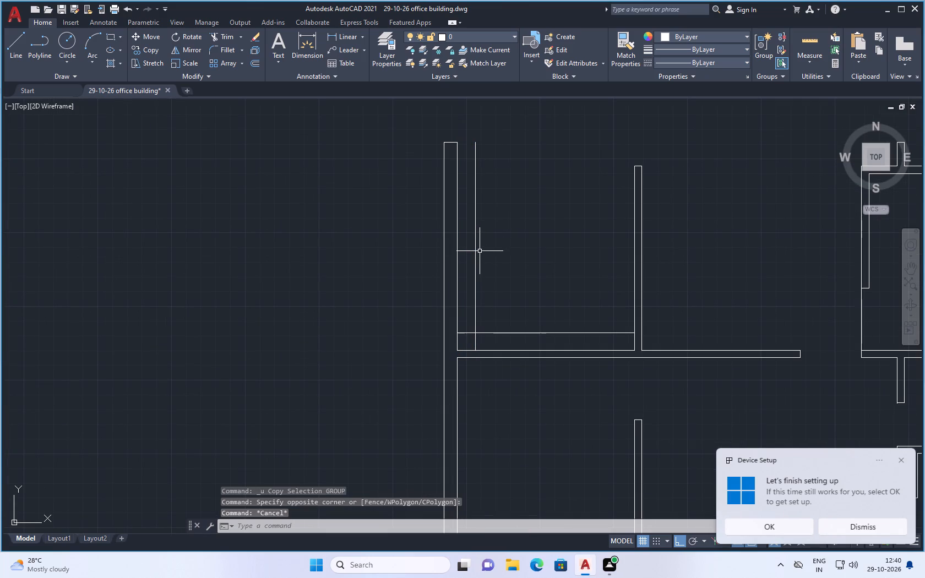
click(475, 233)
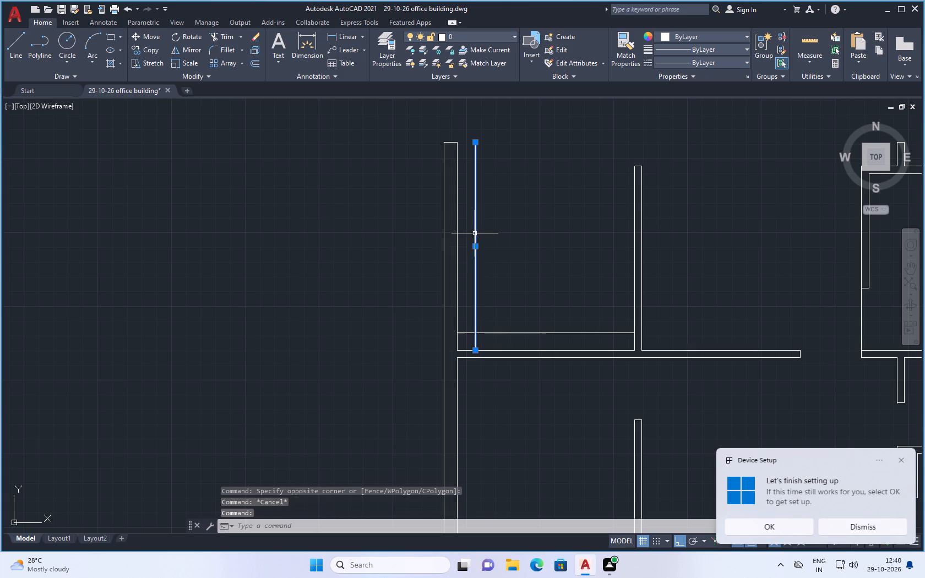
right_click(493, 215)
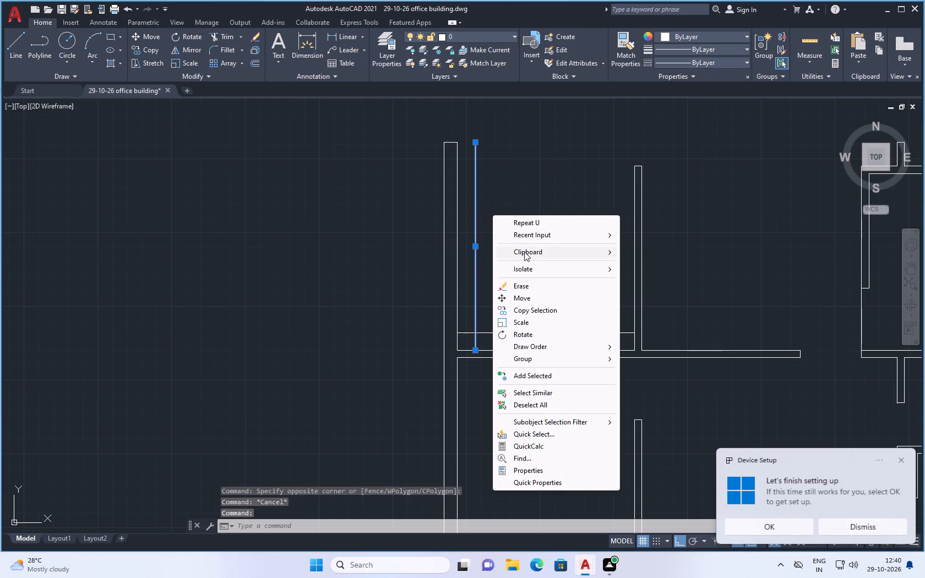
click(534, 308)
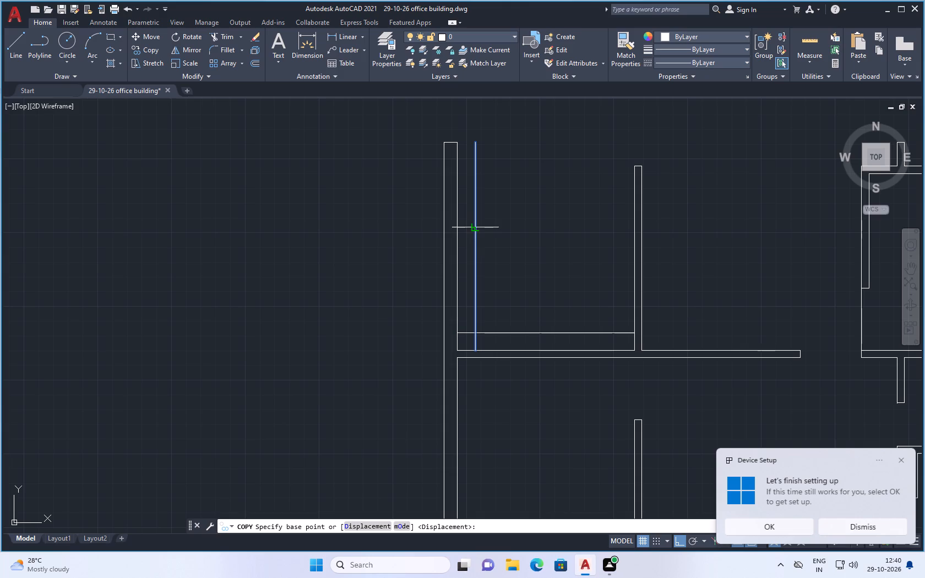
click(475, 247)
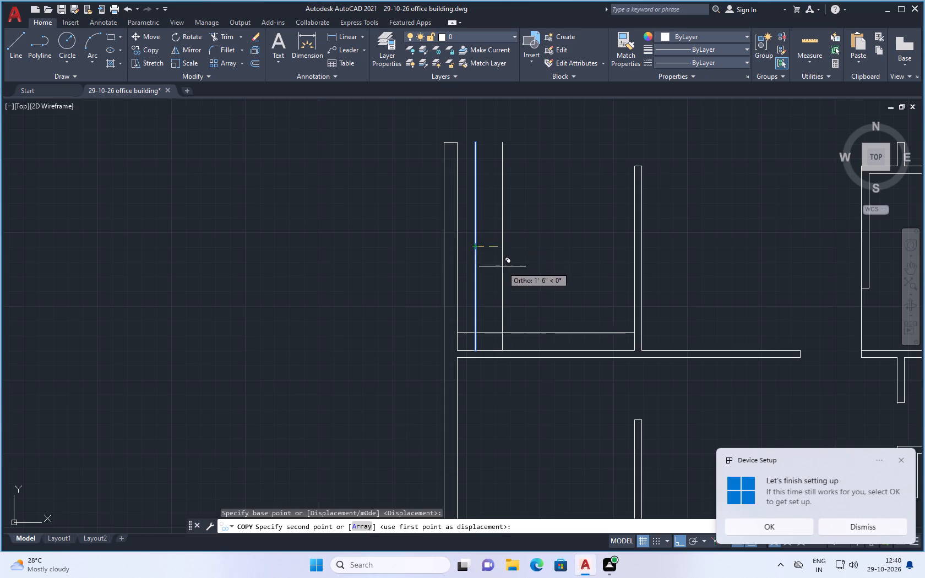
click(361, 522)
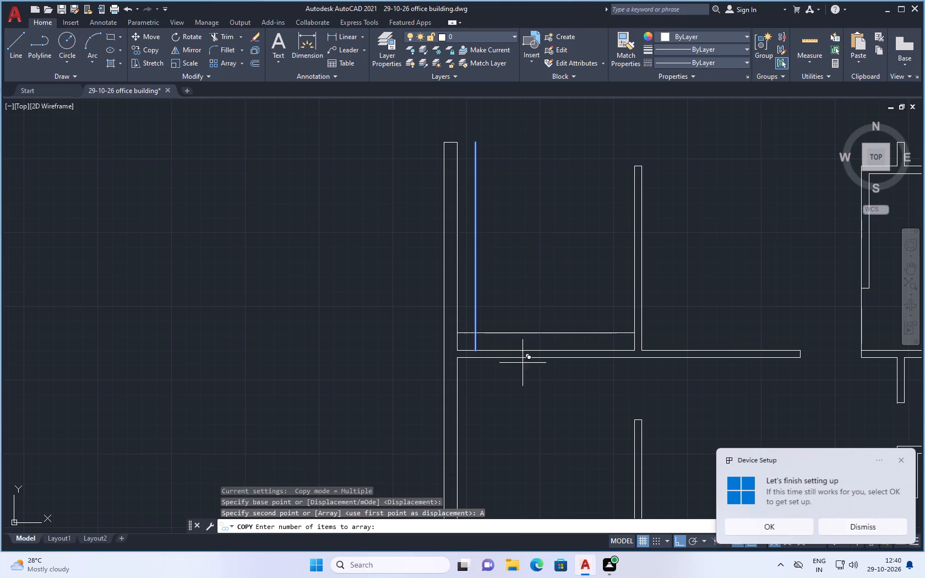
click(475, 248)
key(7)
key(Return)
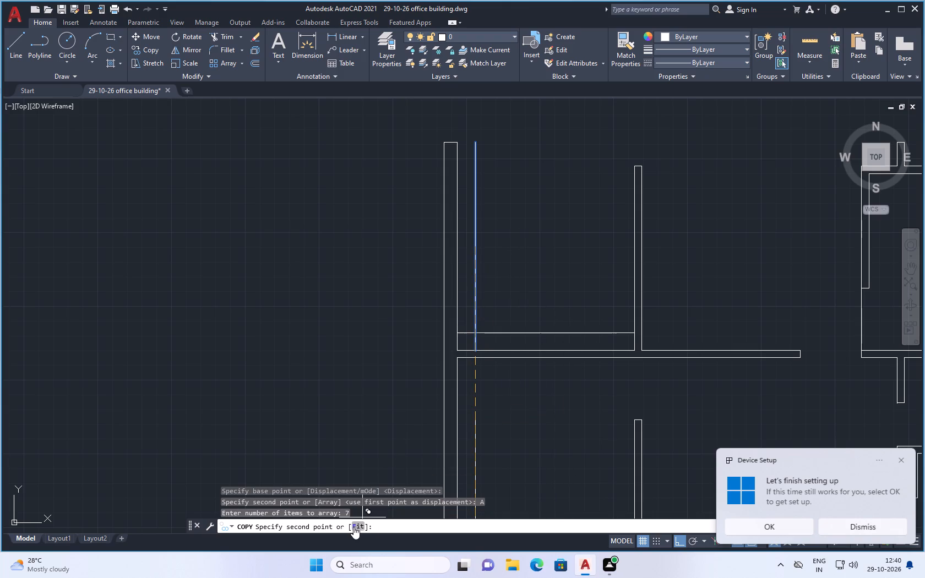
click(354, 522)
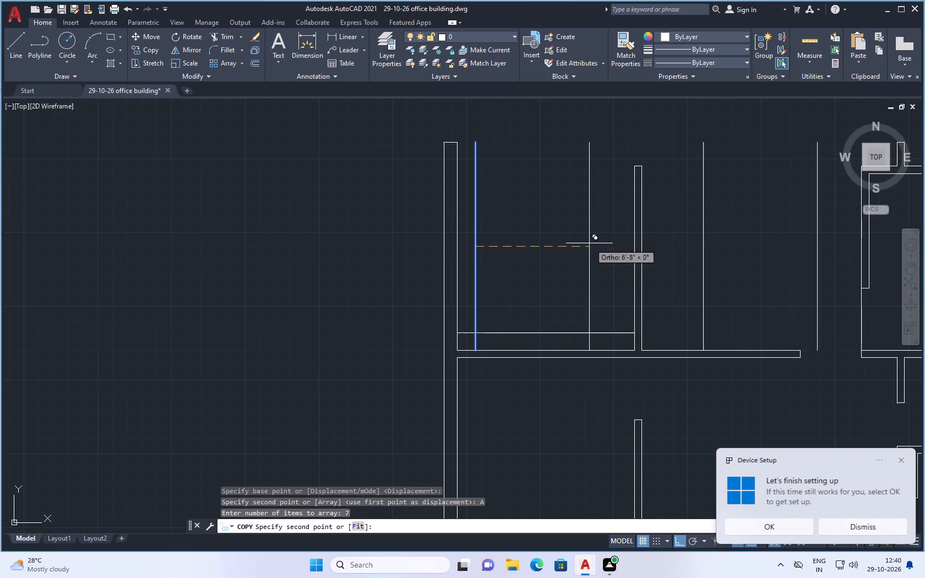
click(356, 525)
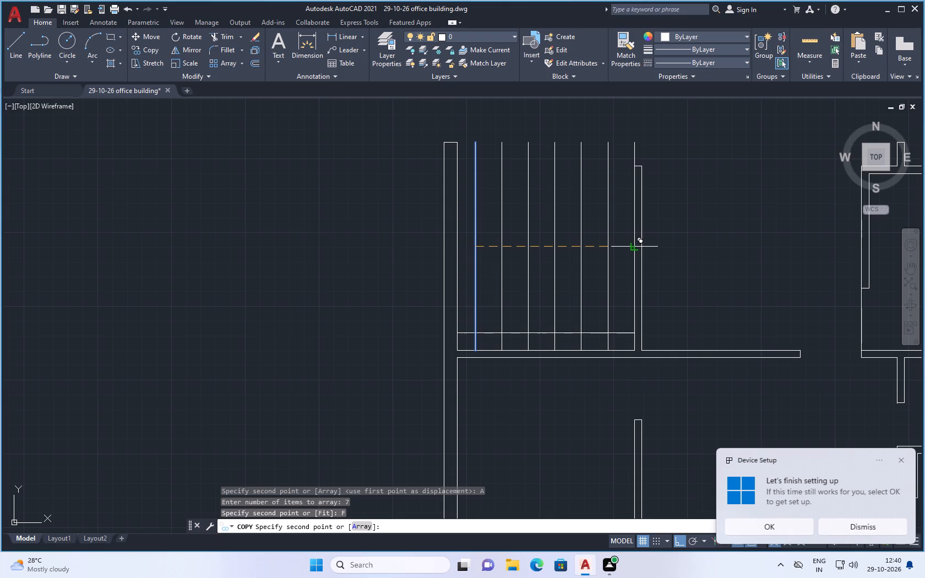
click(636, 248)
key(Escape)
Trim the arrayed vertical lines north of the 1' strip along the northwest room's south wall, leaving only the westernmost line full length.
scroll(652, 275, down, 2)
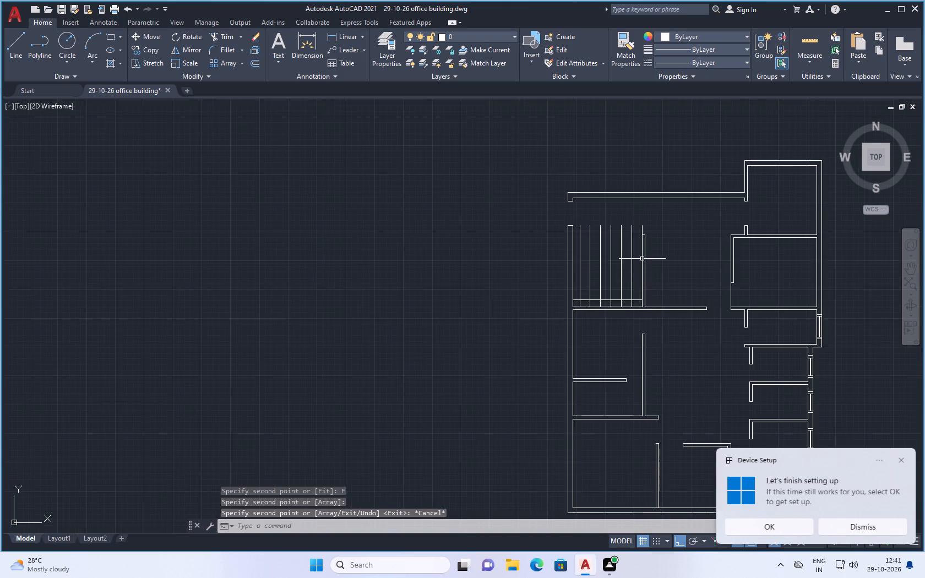
scroll(644, 251, up, 2)
text(tr)
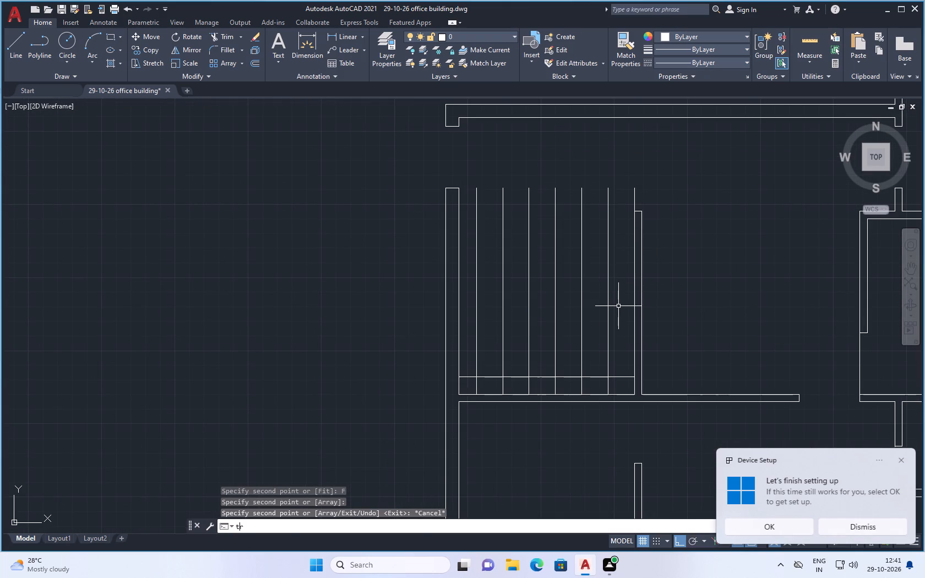
key(Return)
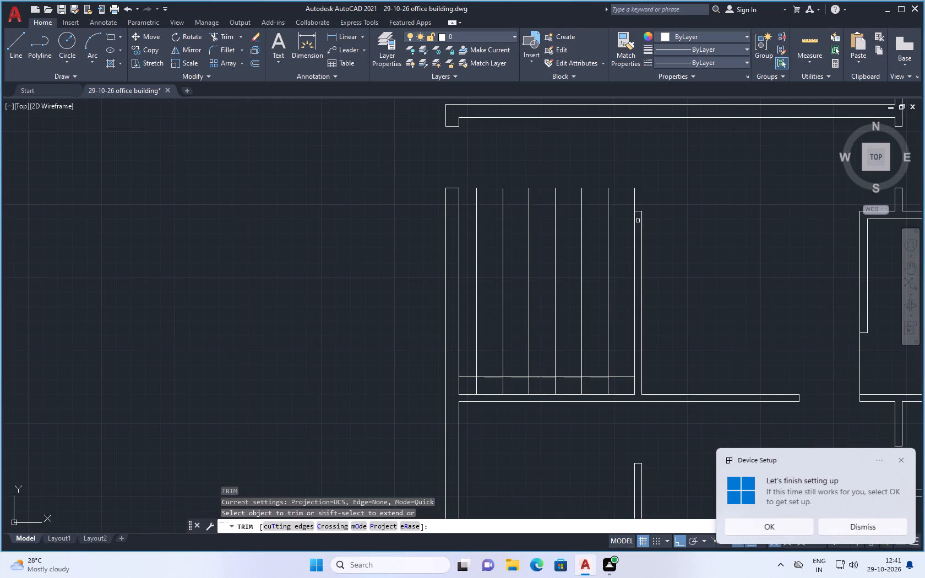
click(633, 195)
click(608, 216)
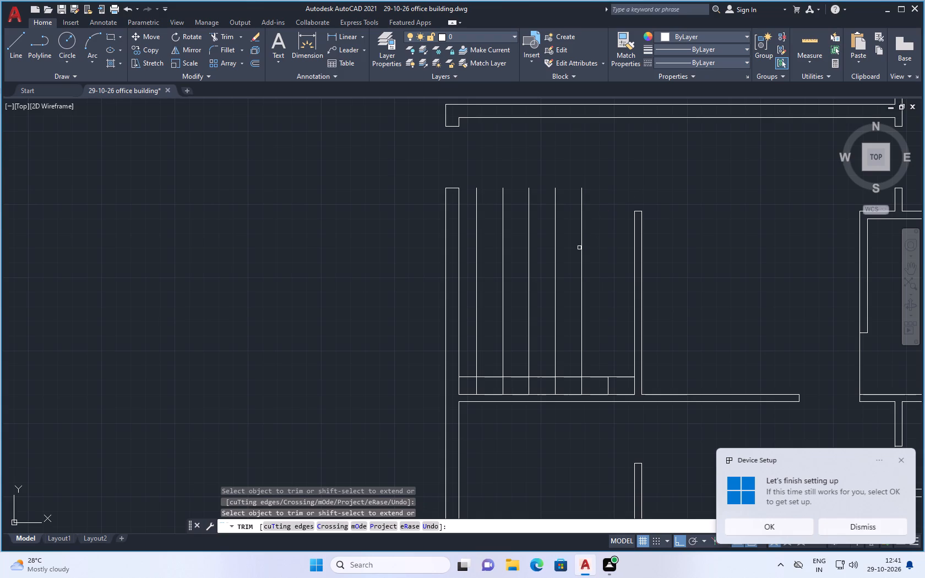
click(580, 248)
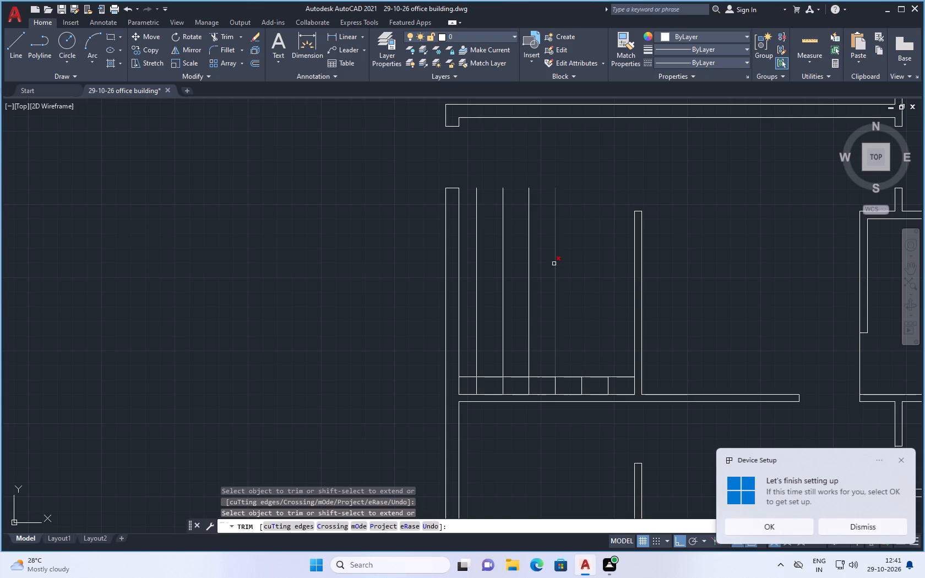
click(554, 264)
click(531, 279)
click(527, 283)
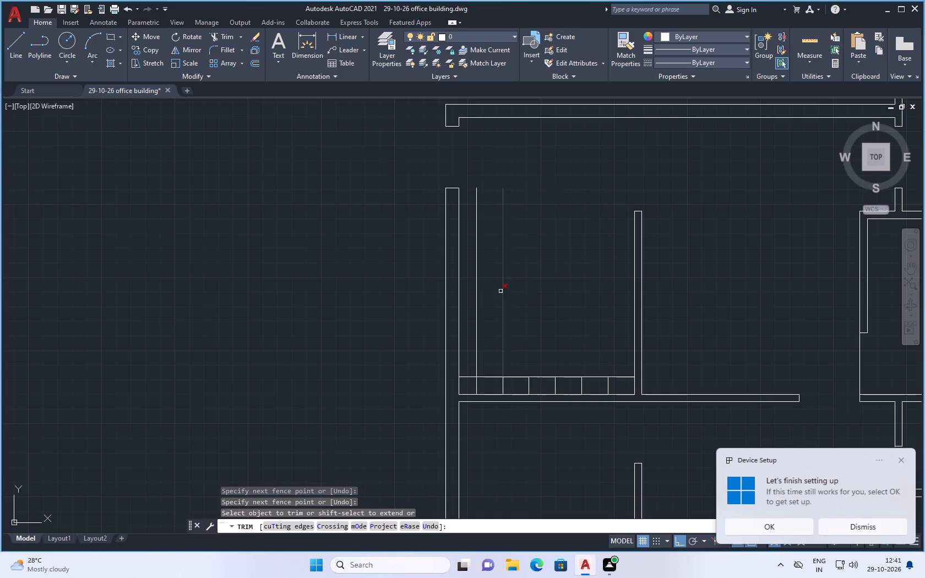
click(500, 291)
click(503, 290)
scroll(522, 308, down, 2)
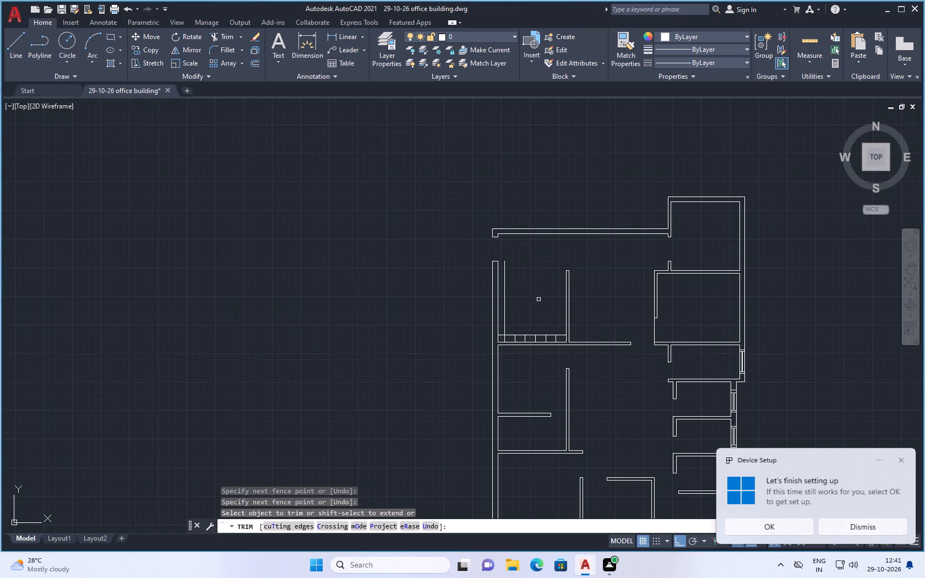
scroll(533, 312, up, 2)
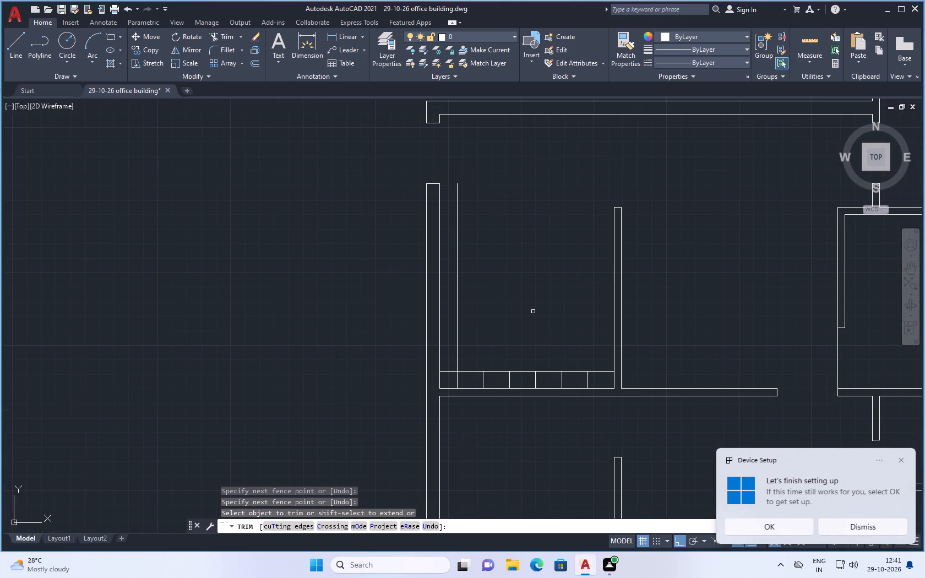
key(Escape)
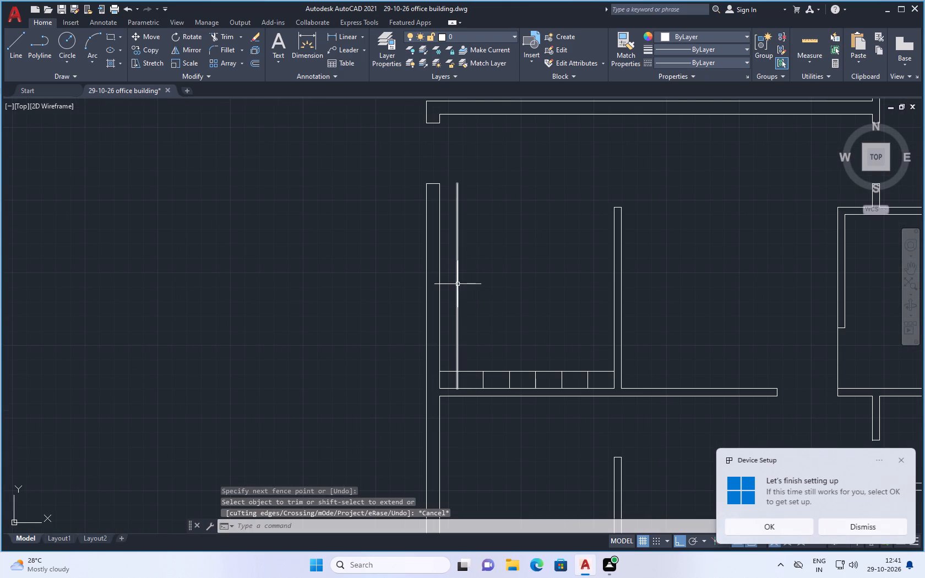
Move the remaining full-length vertical line beside the northwest room's west wall about 4" east.
click(456, 285)
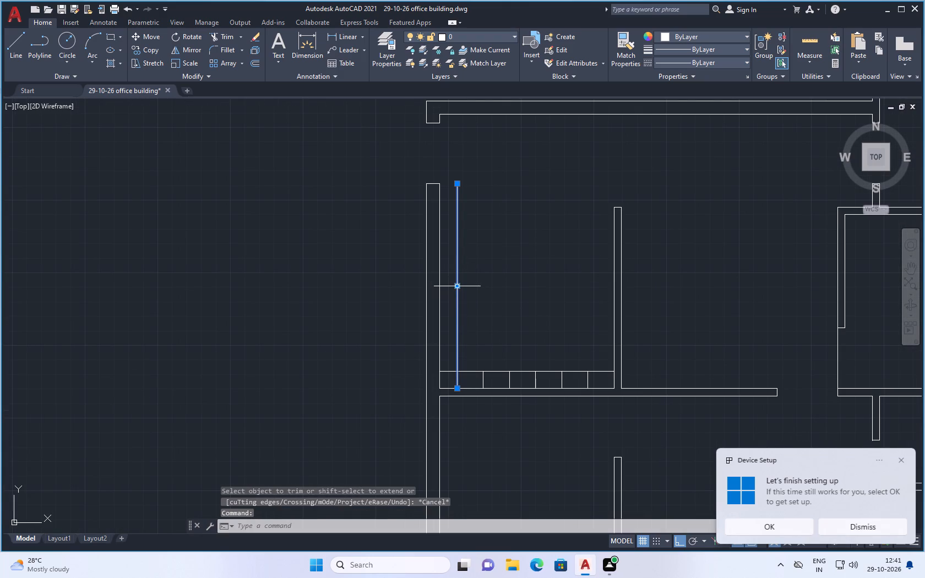
click(456, 284)
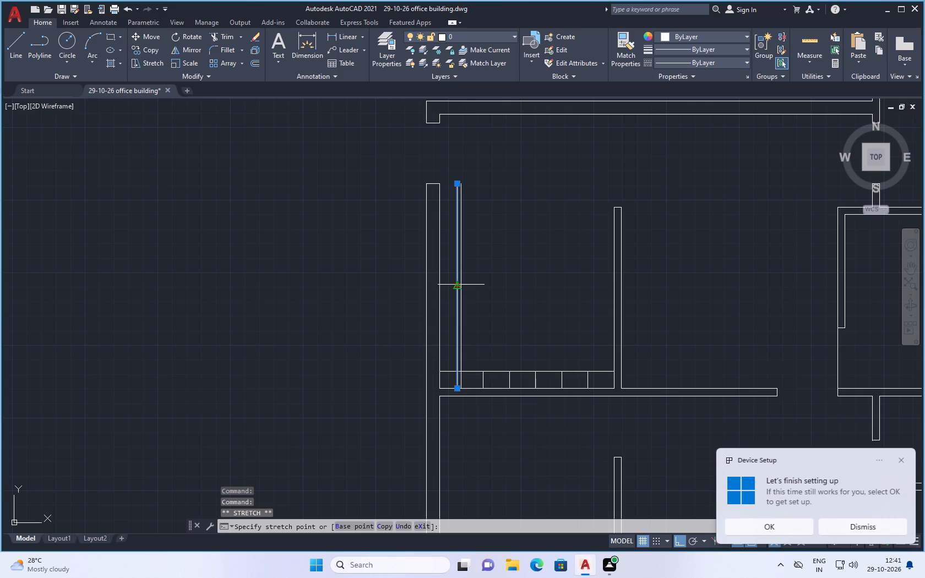
click(461, 285)
key(Escape)
click(457, 285)
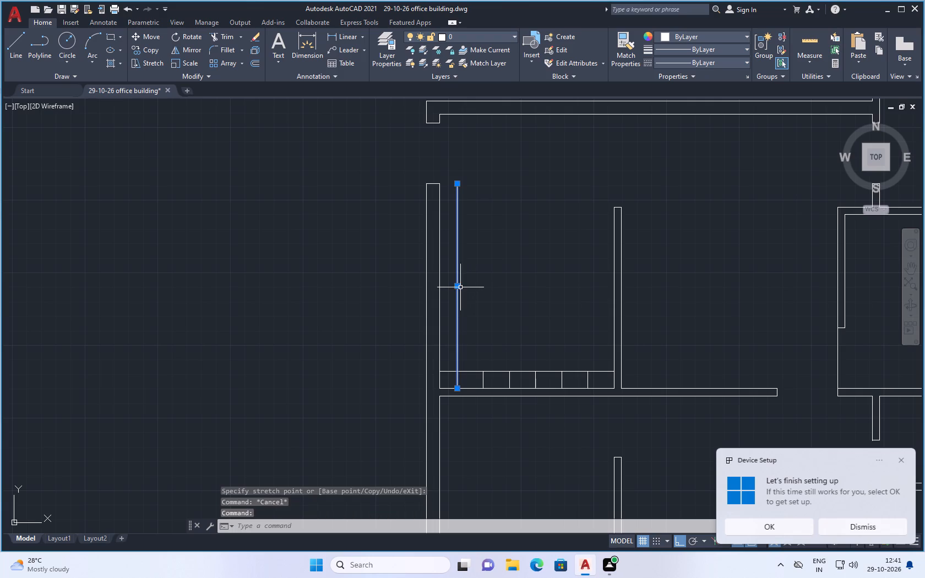
click(458, 287)
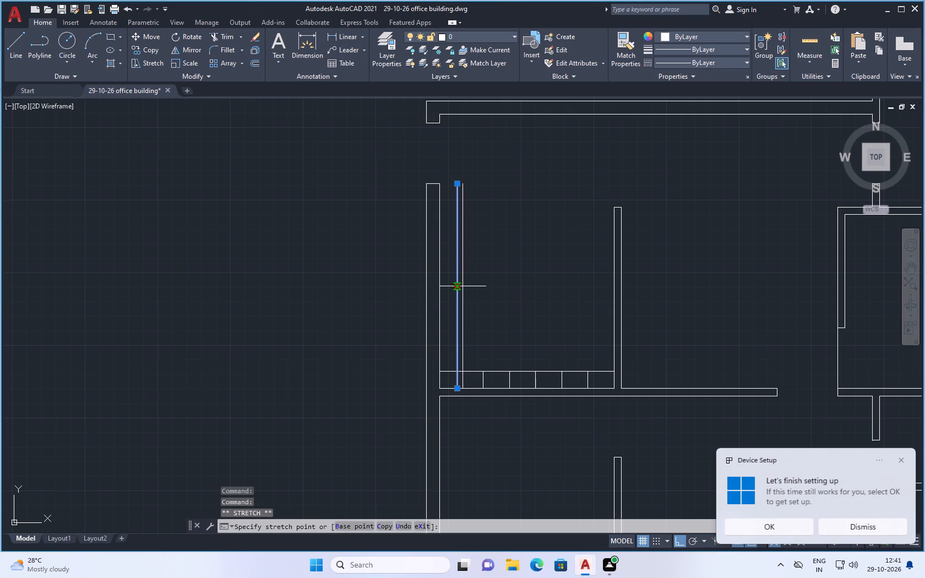
click(461, 286)
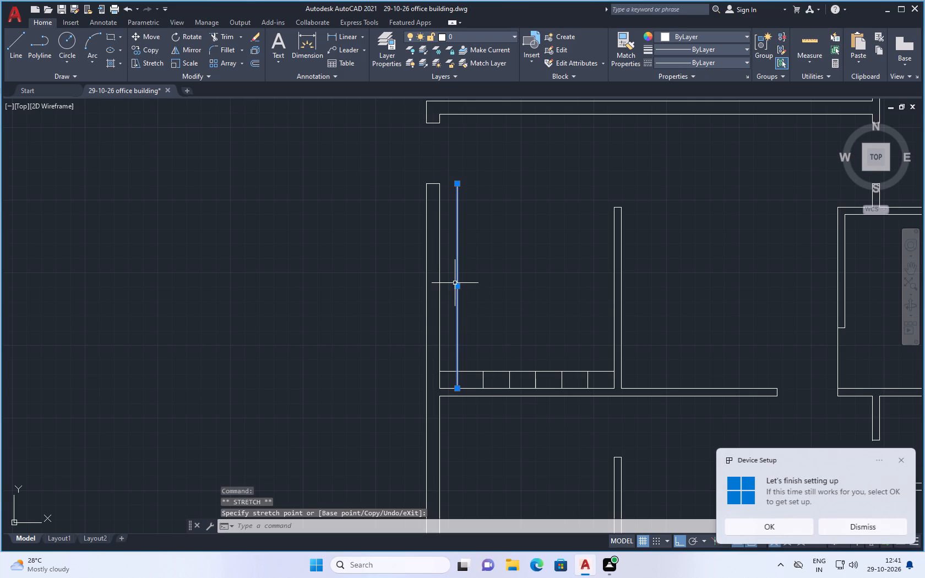
click(456, 284)
scroll(457, 286, up, 1)
click(457, 286)
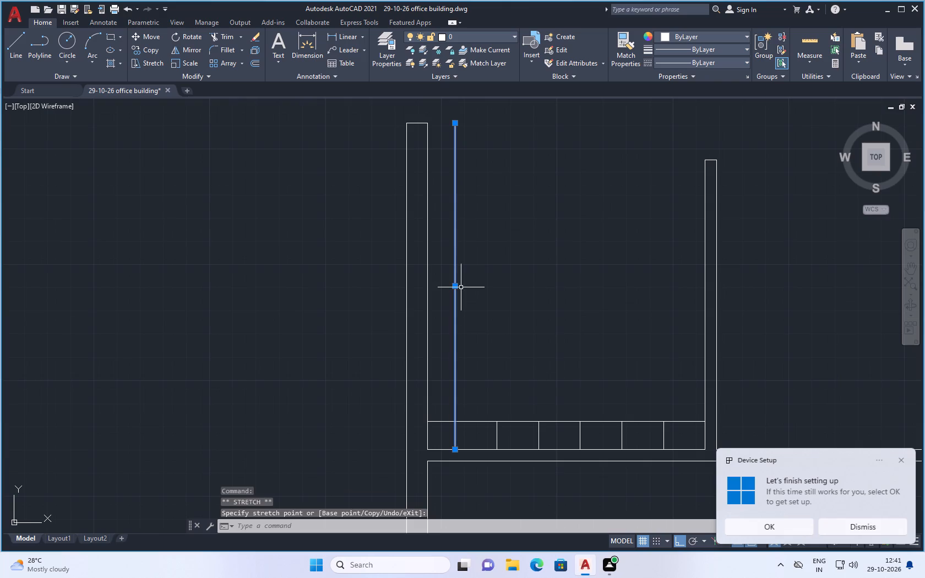
click(454, 285)
drag(454, 285, 461, 284)
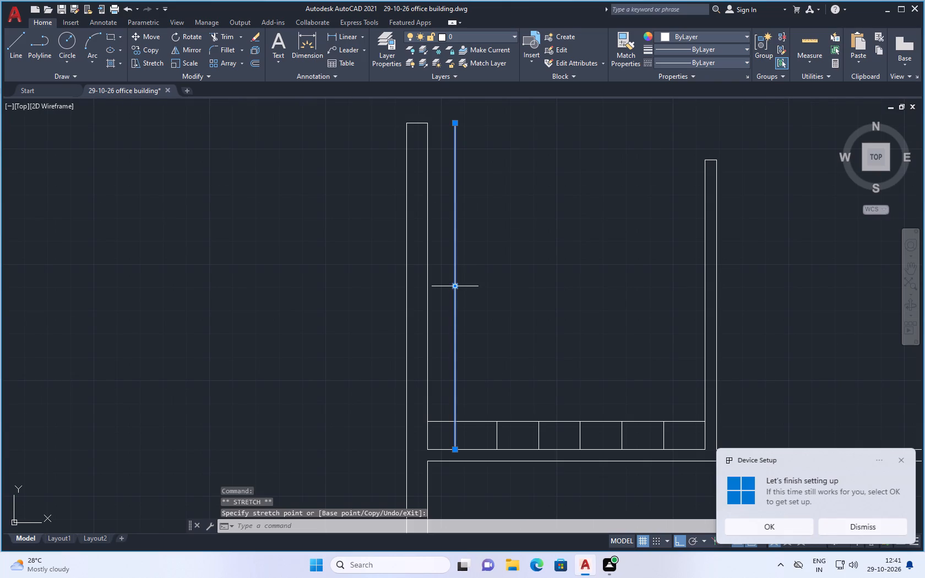
double_click(456, 285)
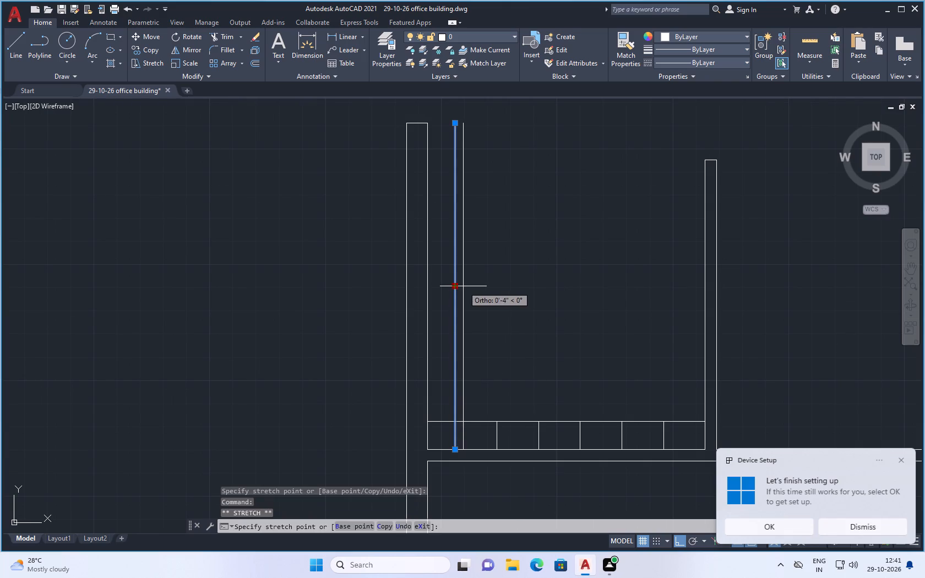
click(463, 286)
key(Escape)
scroll(515, 323, down, 1)
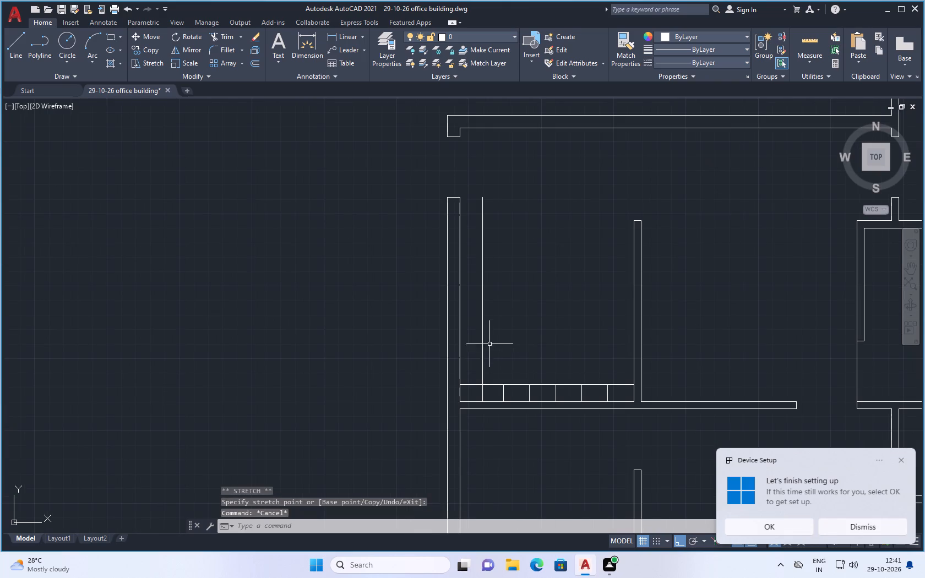
Move the short strip divider just east of the full-length vertical line about 1" east.
click(503, 394)
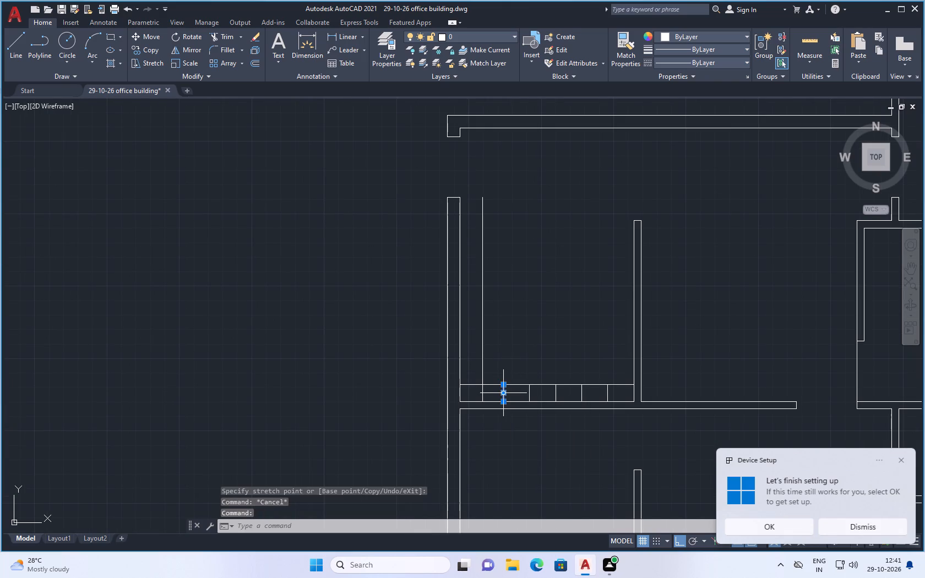
scroll(497, 395, up, 3)
click(518, 389)
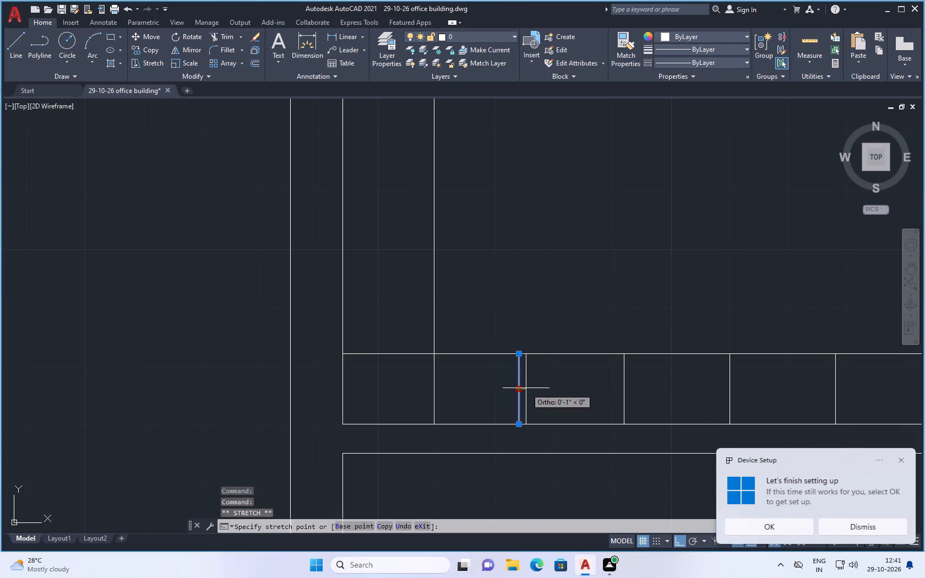
click(526, 388)
key(Escape)
scroll(524, 413, down, 3)
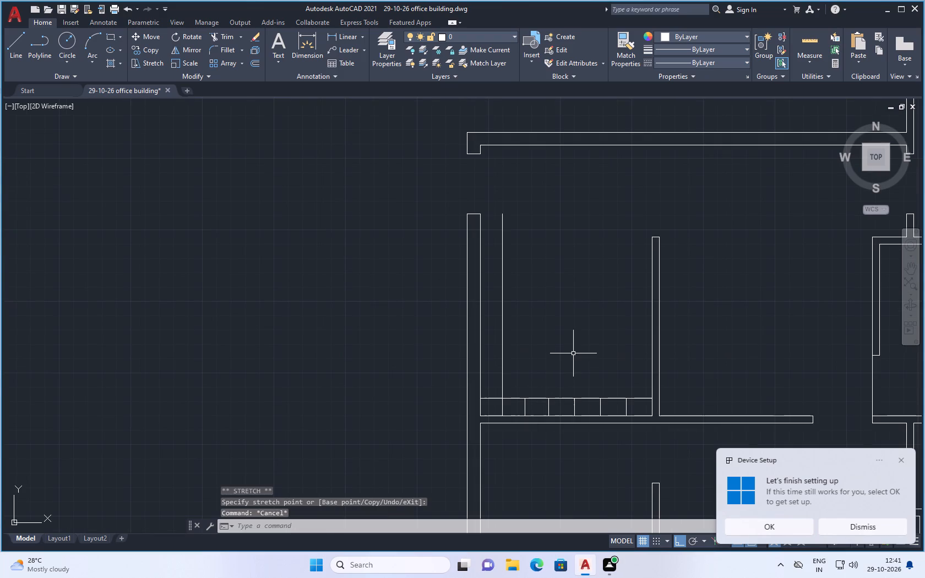
Save the drawing.
key(ctrl+s)
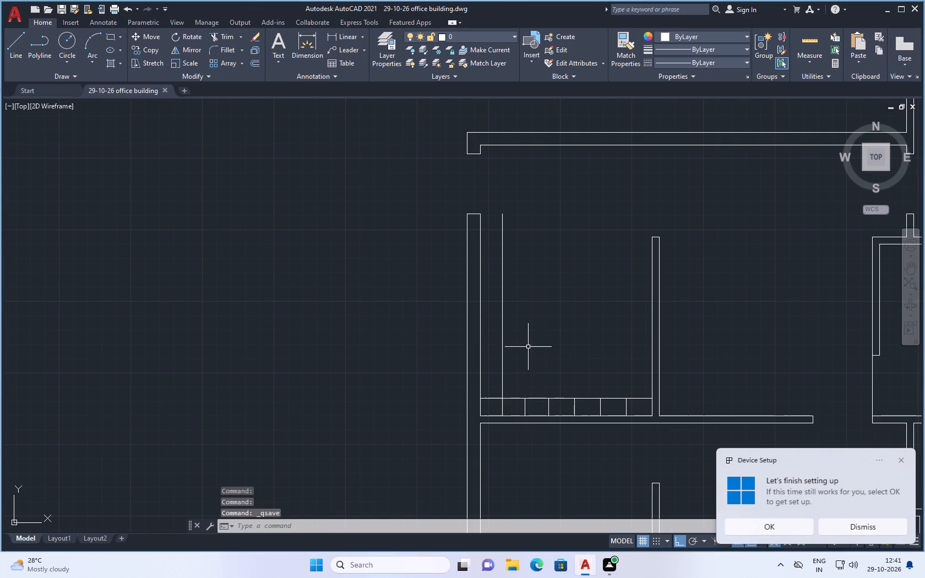
Copy the strip's north edge line from its midpoint as a fitted array of four items, extending a little over 3' north.
scroll(509, 332, up, 1)
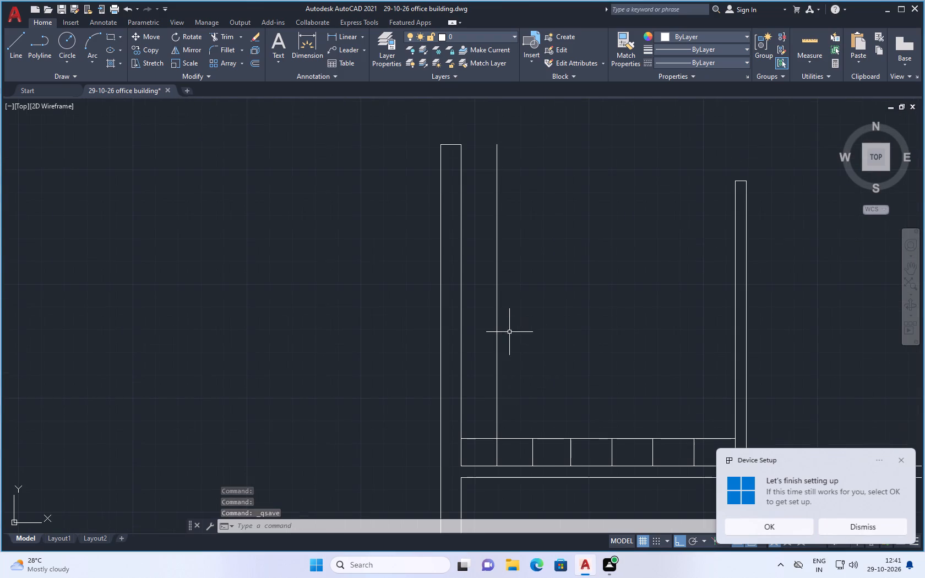
click(489, 439)
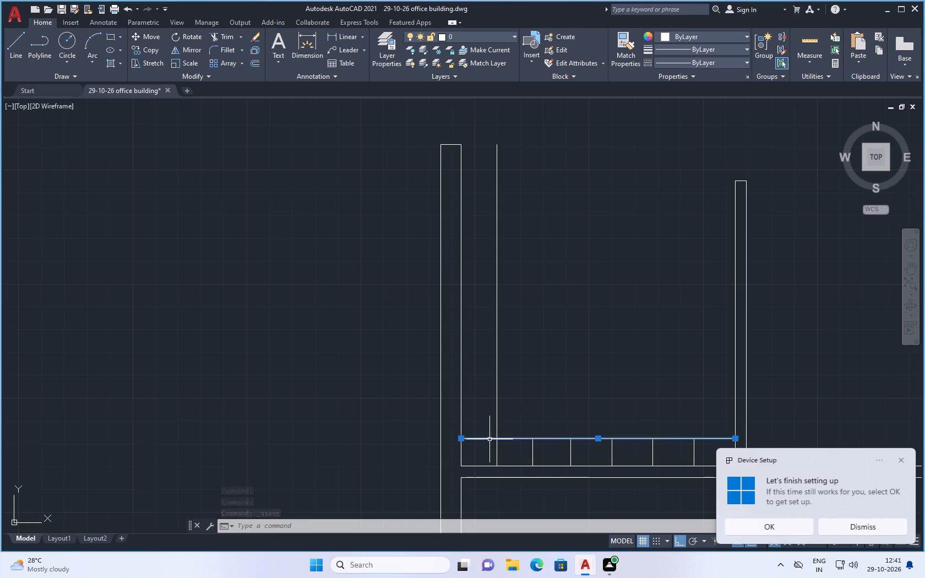
right_click(579, 381)
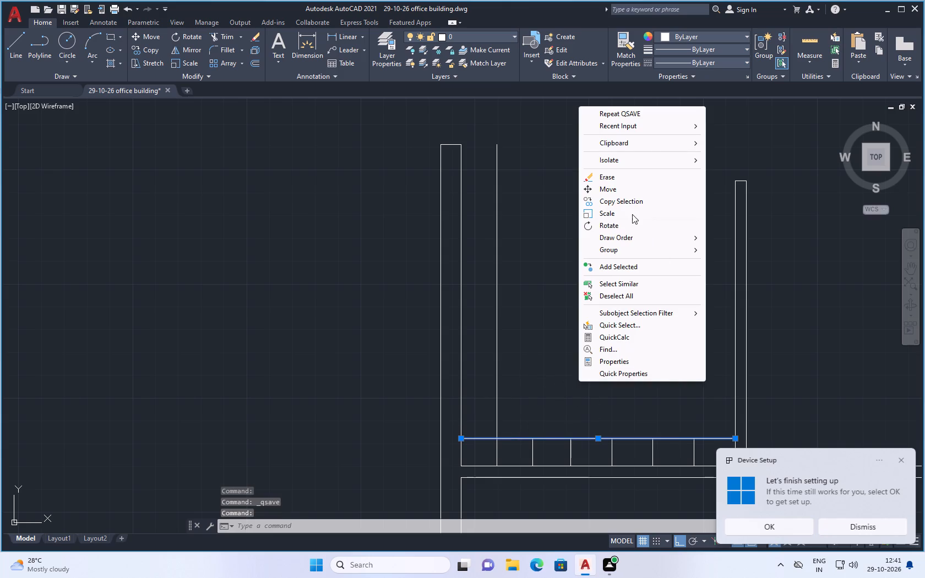
click(622, 198)
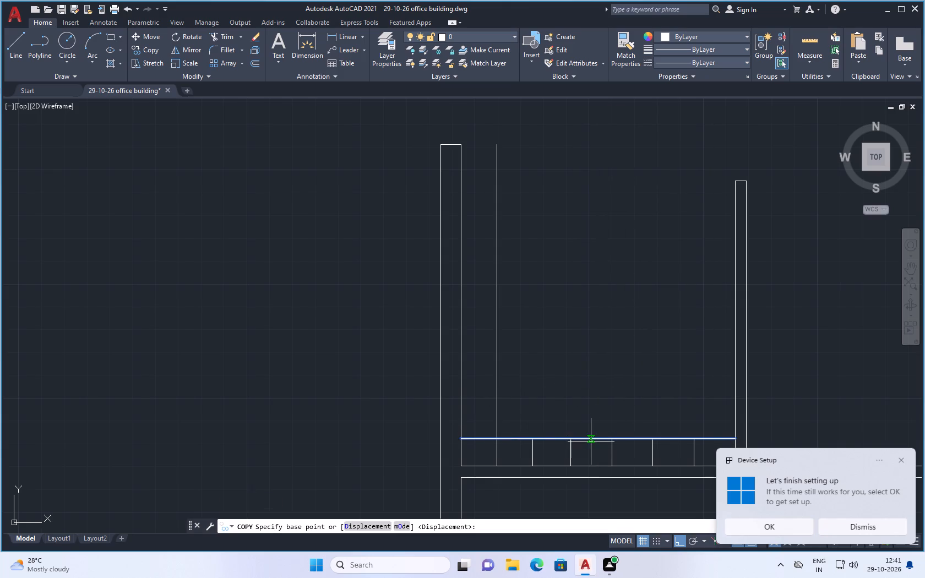
click(597, 439)
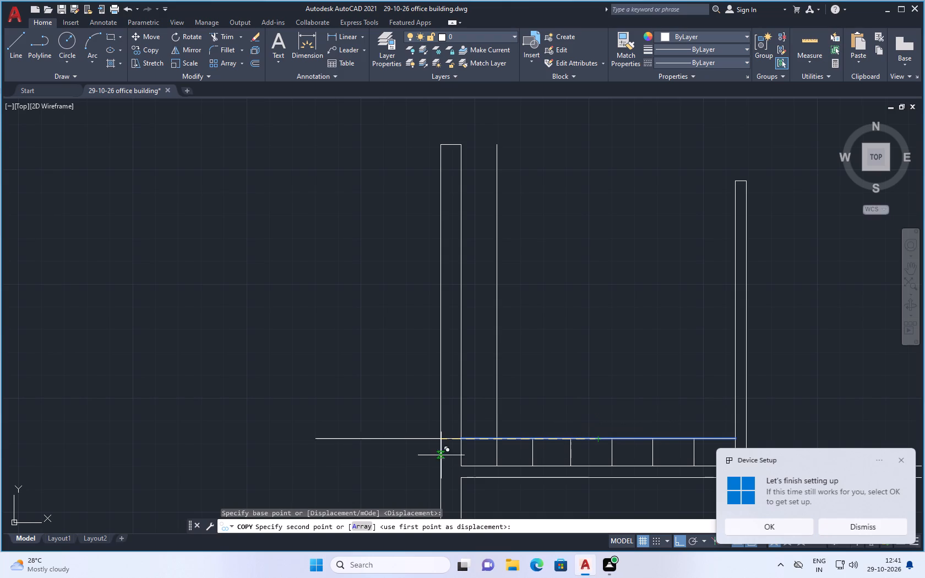
click(361, 526)
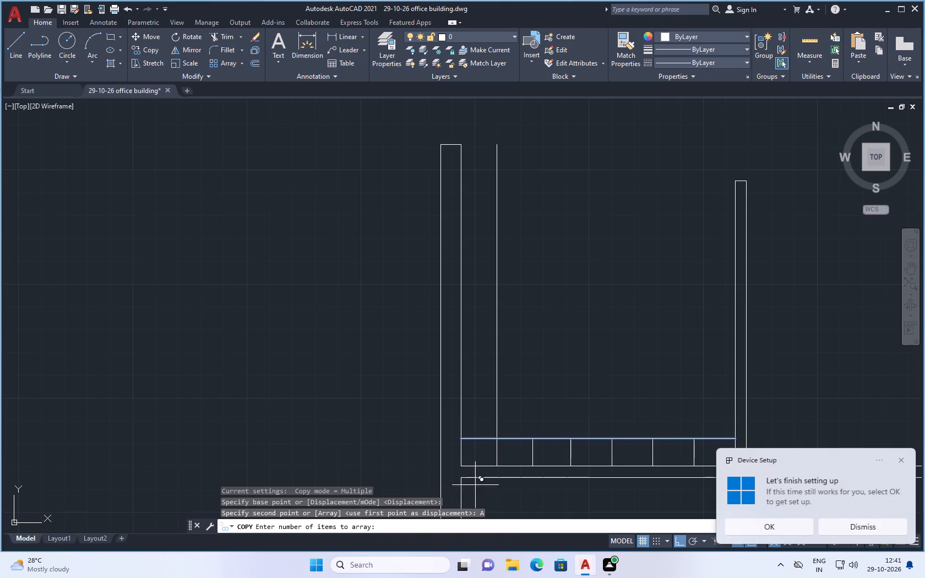
key(4)
key(Return)
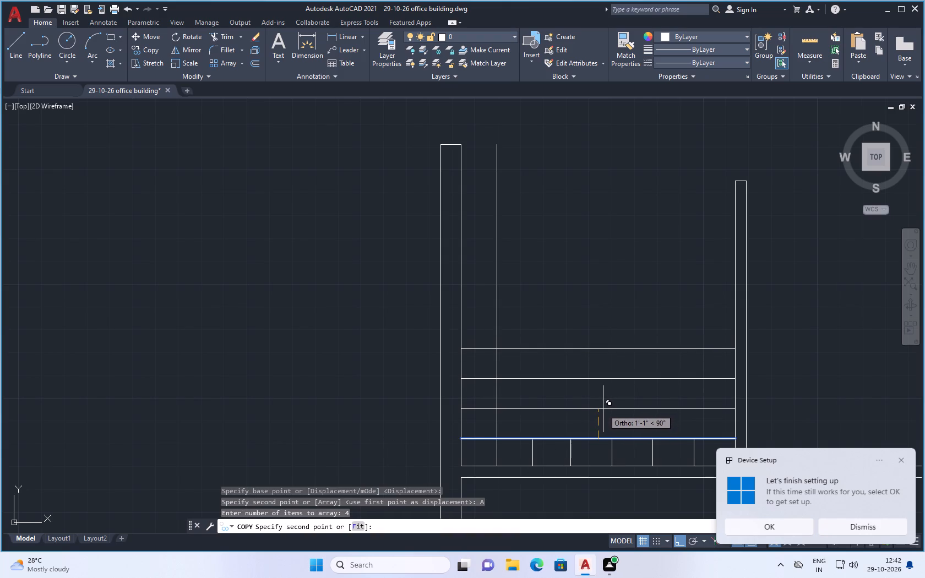
click(356, 523)
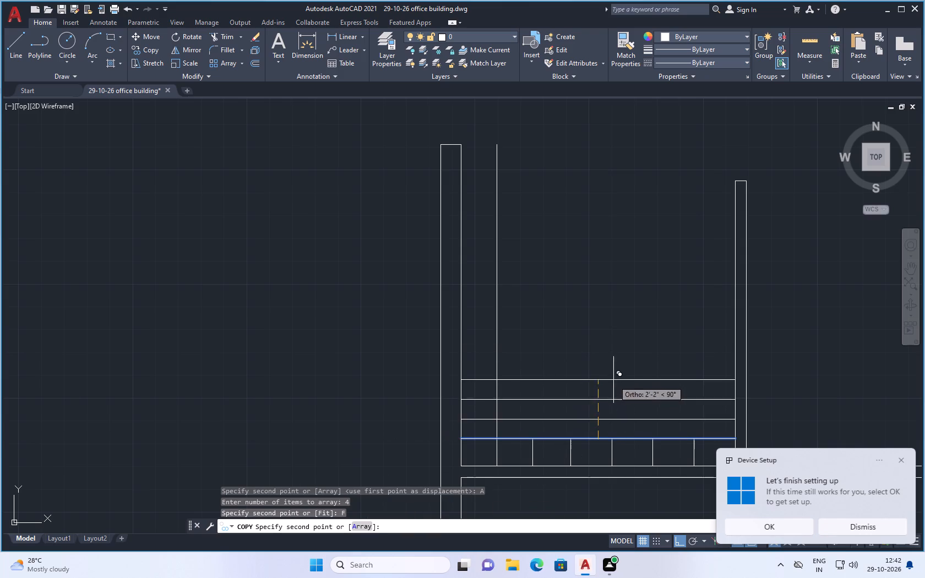
click(598, 350)
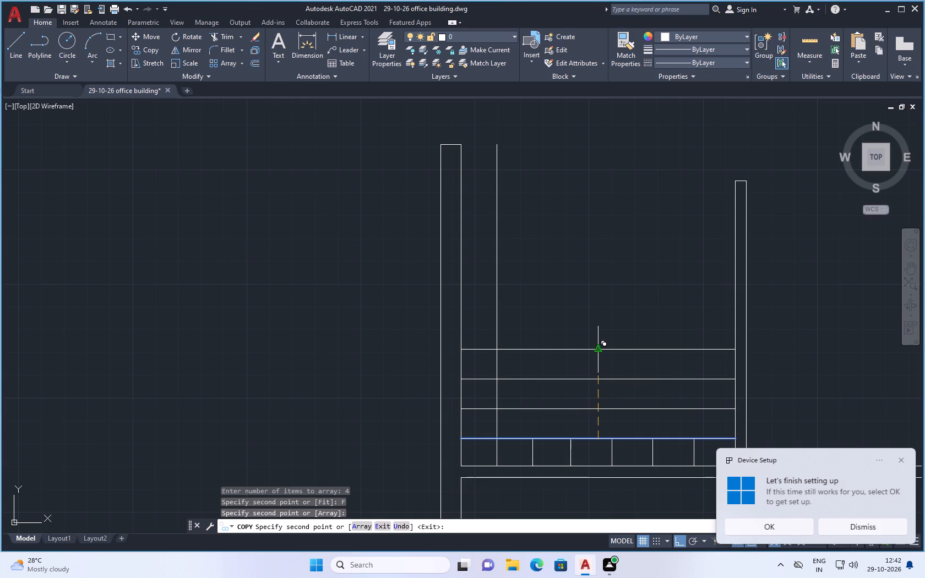
click(598, 350)
key(Escape)
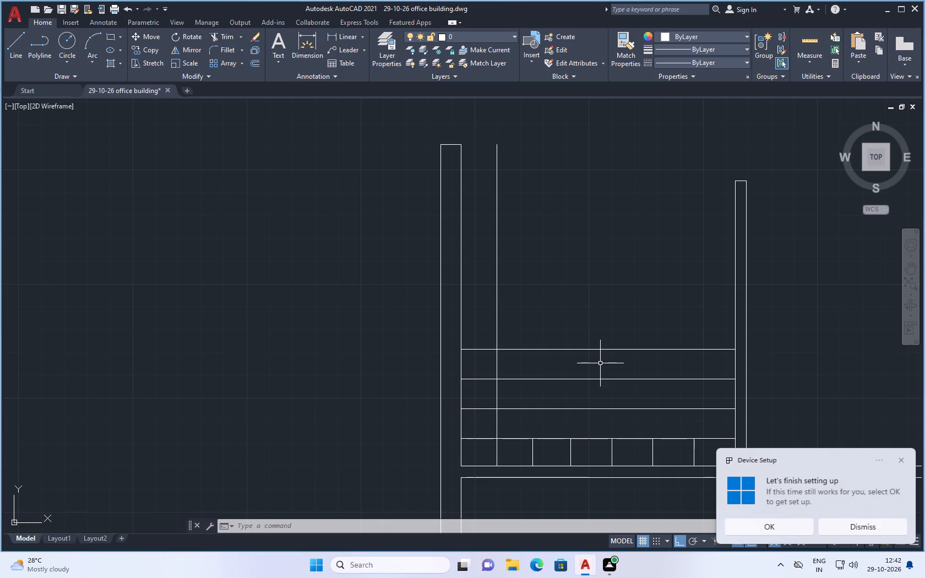
Trim the three copied horizontal lines east of the full-length vertical line beside the northwest room's west wall.
text(tr)
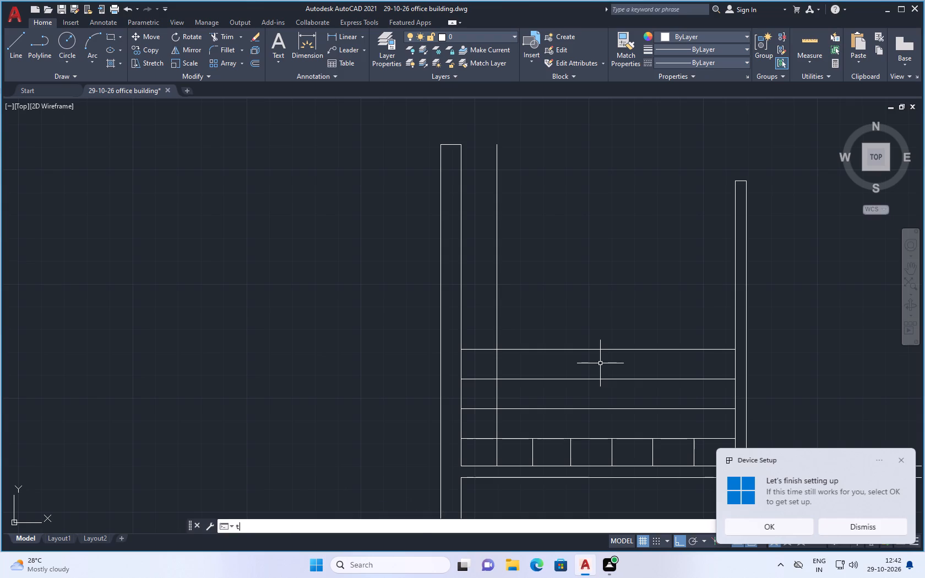
key(Return)
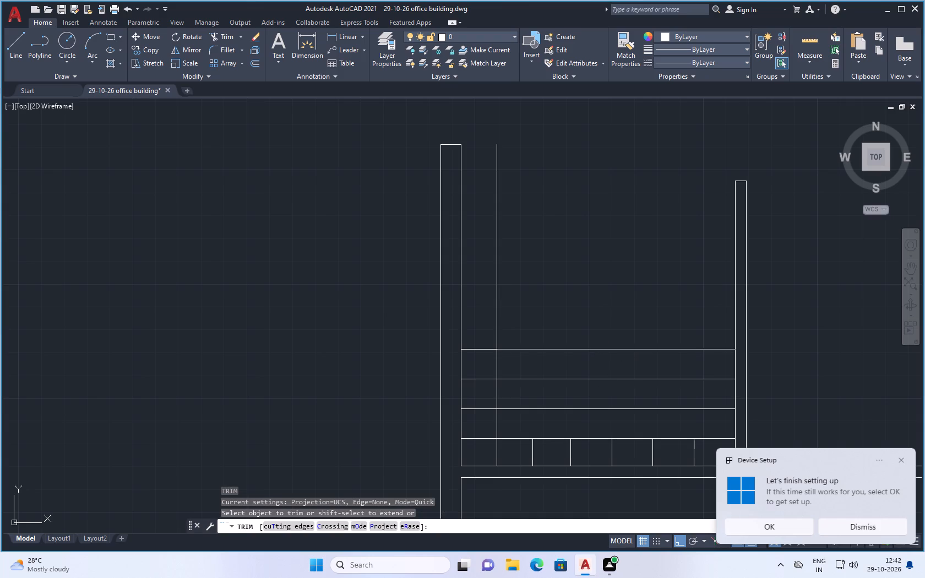
click(598, 349)
click(598, 350)
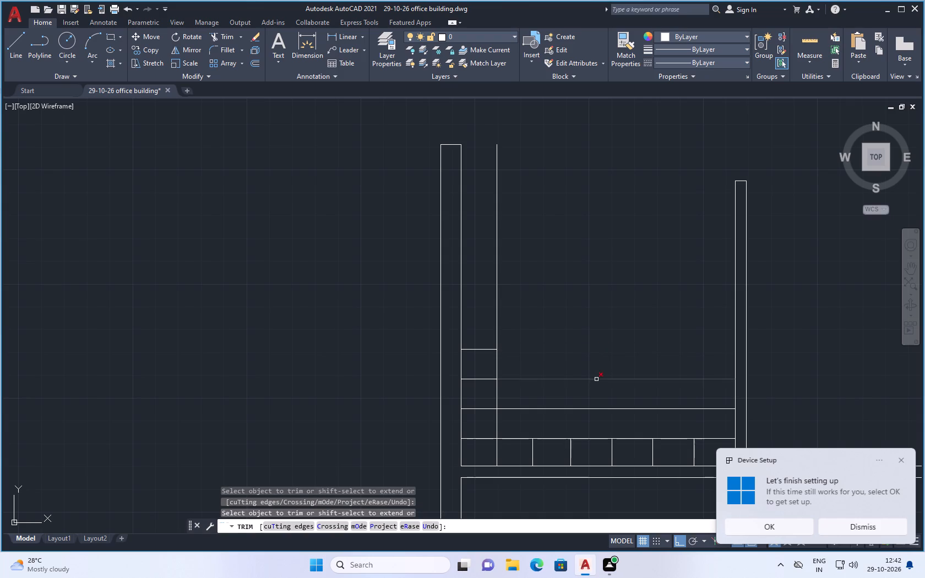
click(596, 379)
click(586, 410)
Trim the vertical line's north overhang and cut away the northernmost cell of the west-wall strip.
click(496, 318)
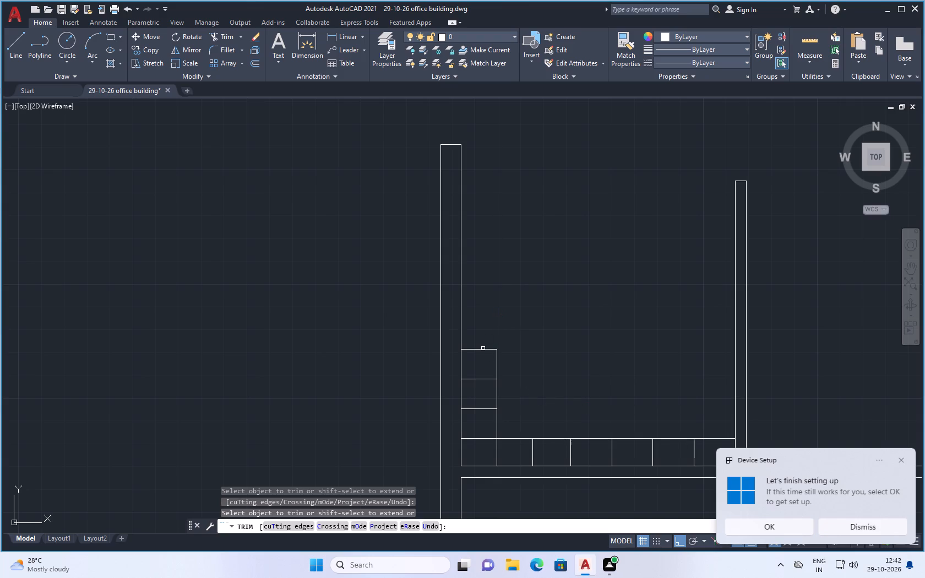
click(483, 348)
click(481, 349)
click(497, 357)
key(Escape)
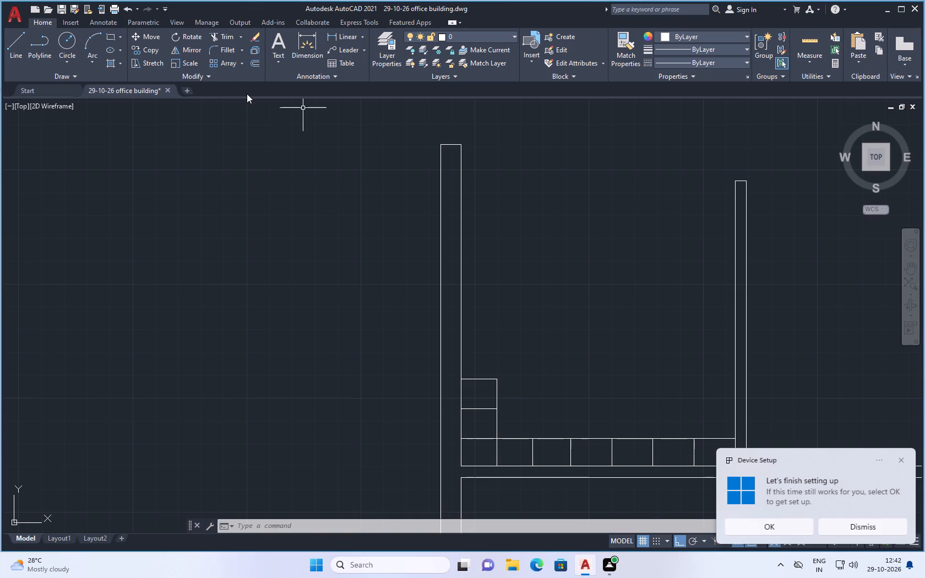
Move the west-wall strip's two short dividers slightly north, shifting the northern one farther than the one below it.
click(478, 380)
scroll(473, 383, up, 2)
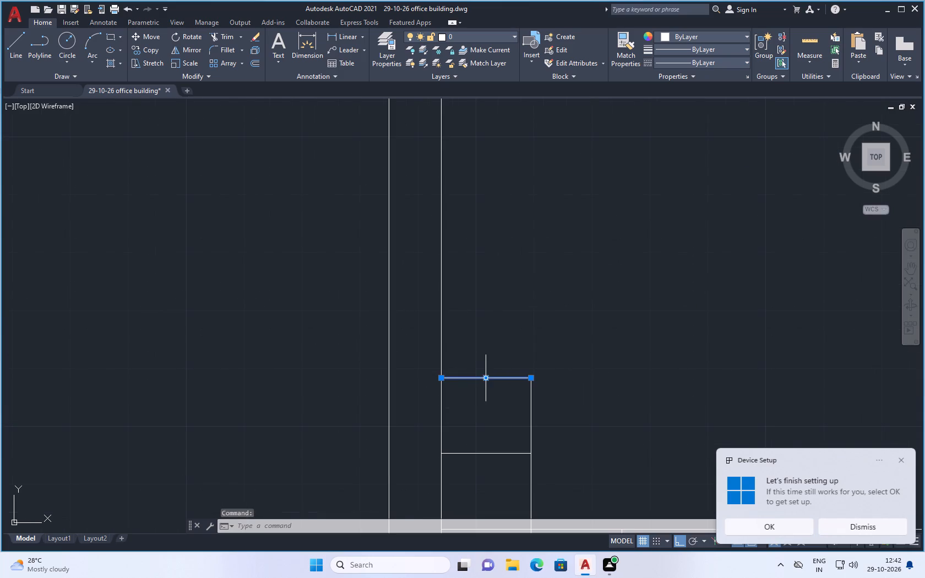
click(485, 379)
click(485, 345)
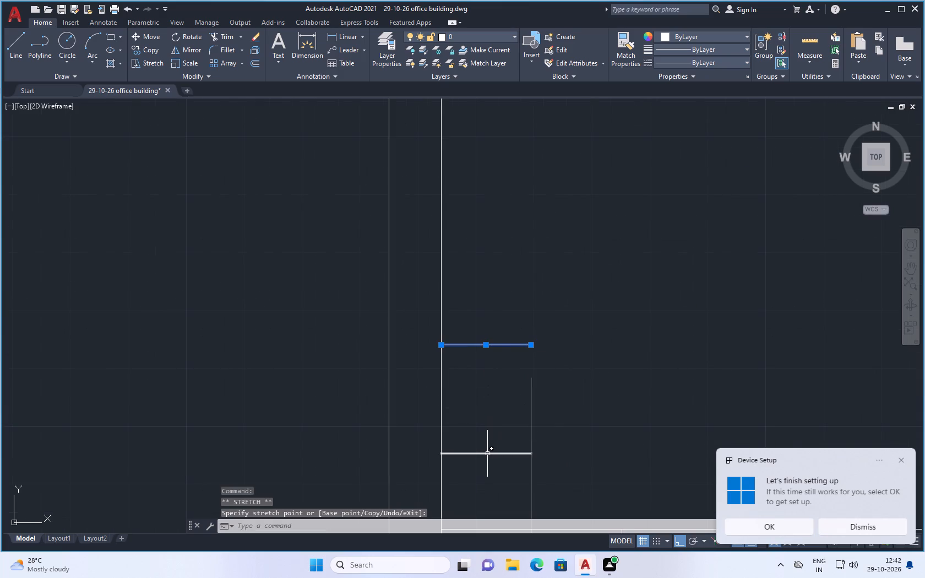
click(487, 454)
drag(488, 455, 492, 448)
click(486, 438)
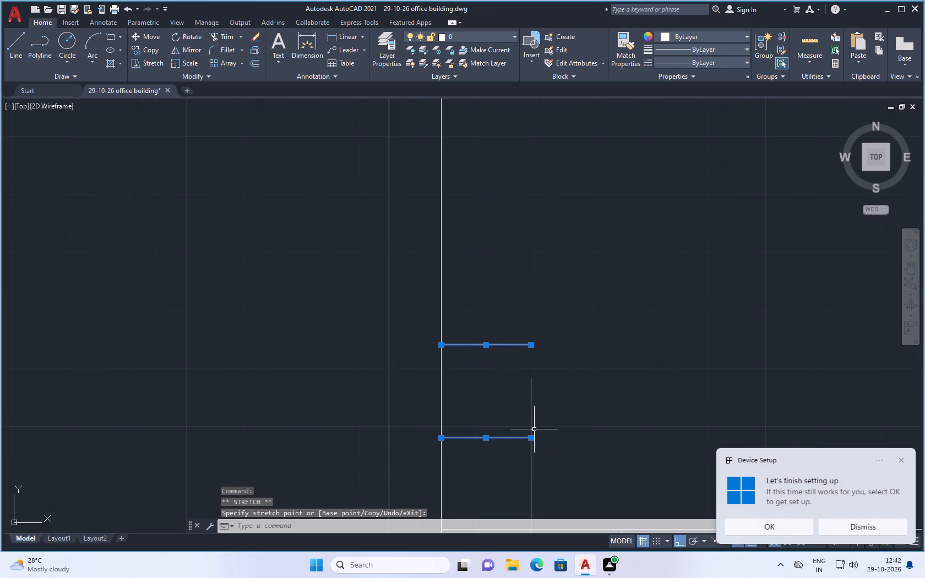
key(Escape)
Extend the west-wall strip's east vertical line north to its northernmost divider.
scroll(523, 390, down, 1)
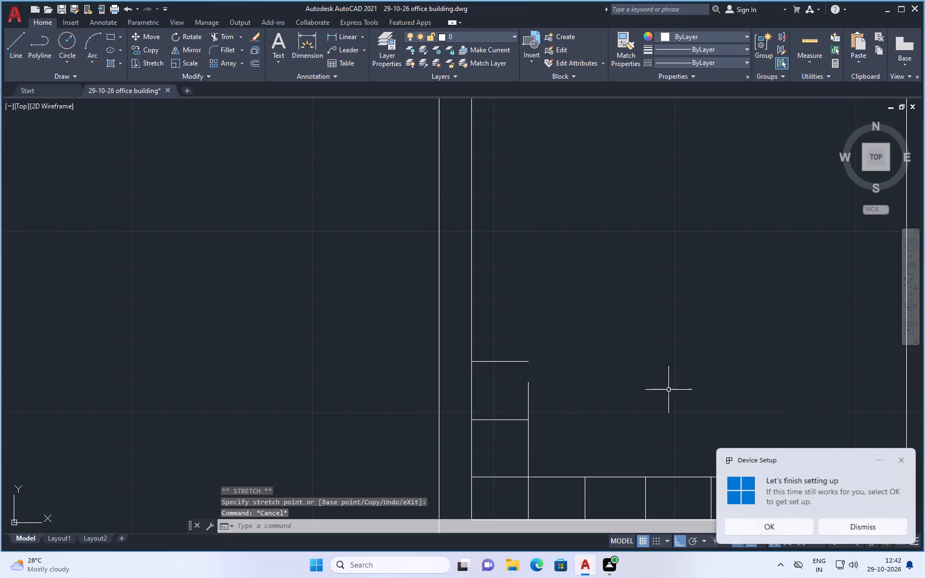
key(e)
key(x)
key(Return)
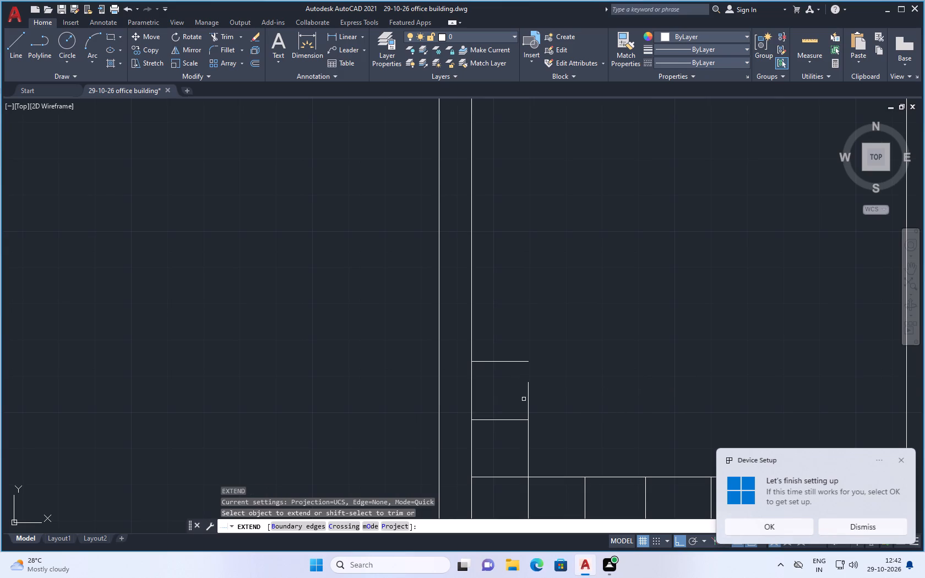
click(528, 397)
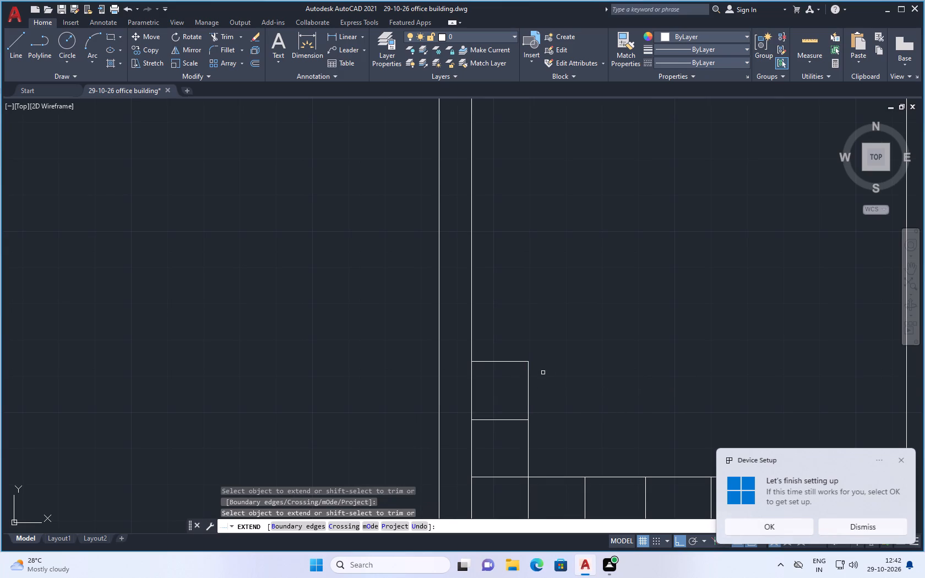
key(Escape)
scroll(509, 247, down, 1)
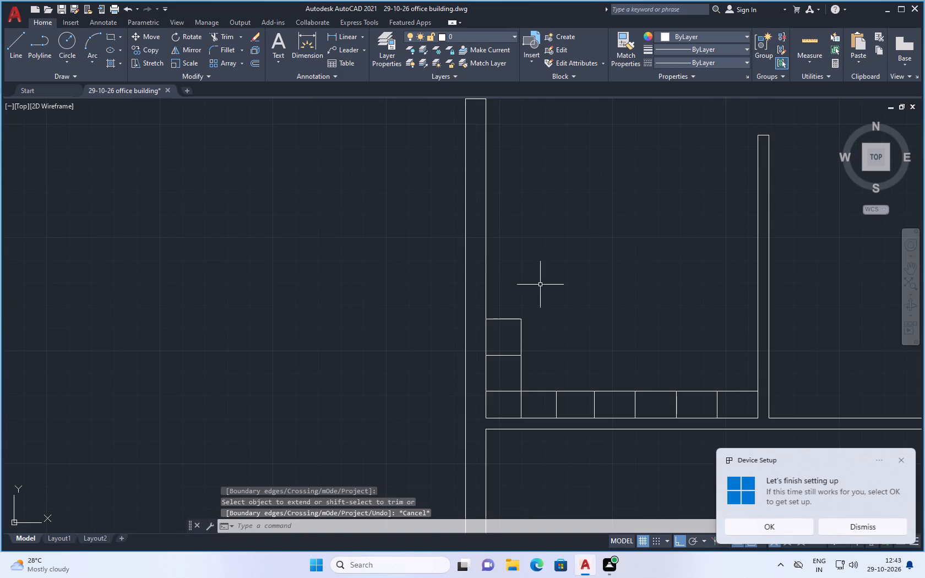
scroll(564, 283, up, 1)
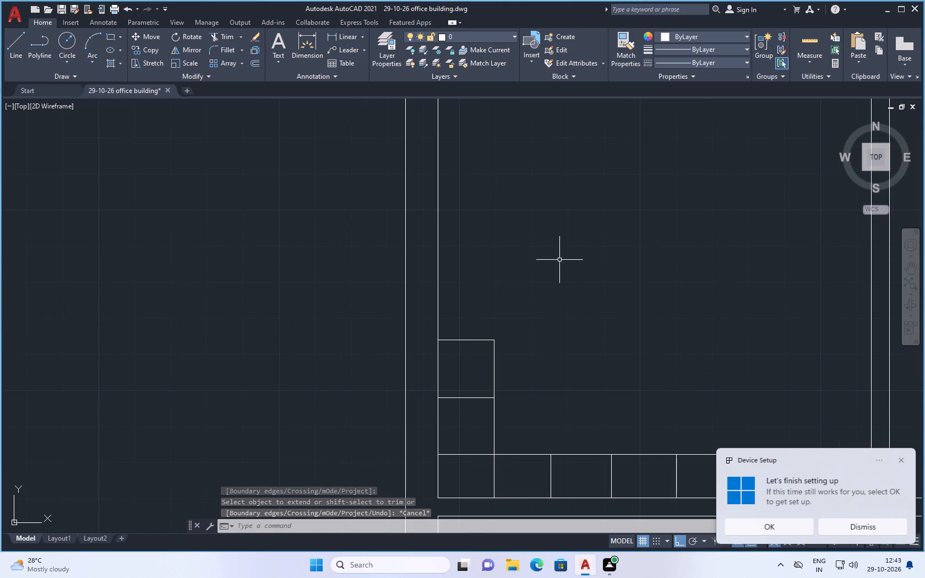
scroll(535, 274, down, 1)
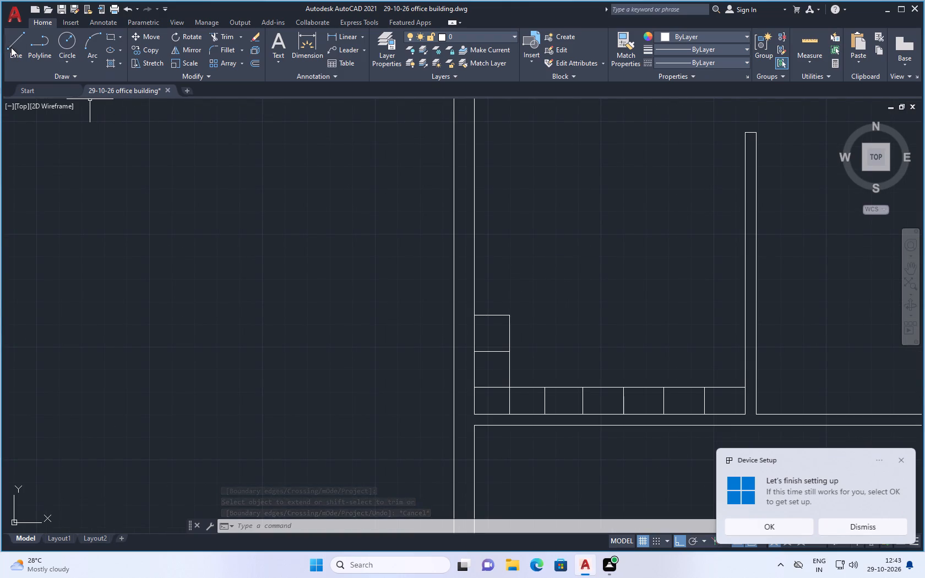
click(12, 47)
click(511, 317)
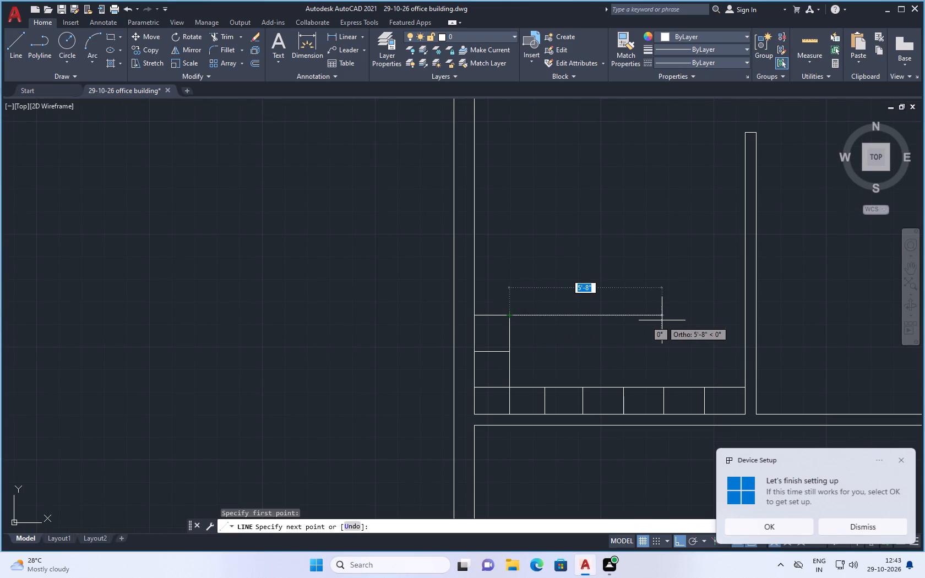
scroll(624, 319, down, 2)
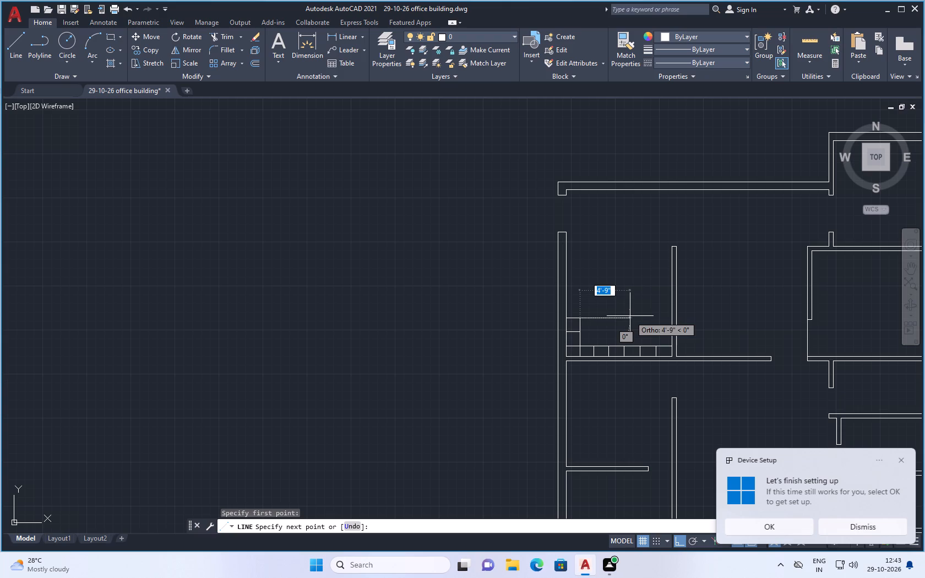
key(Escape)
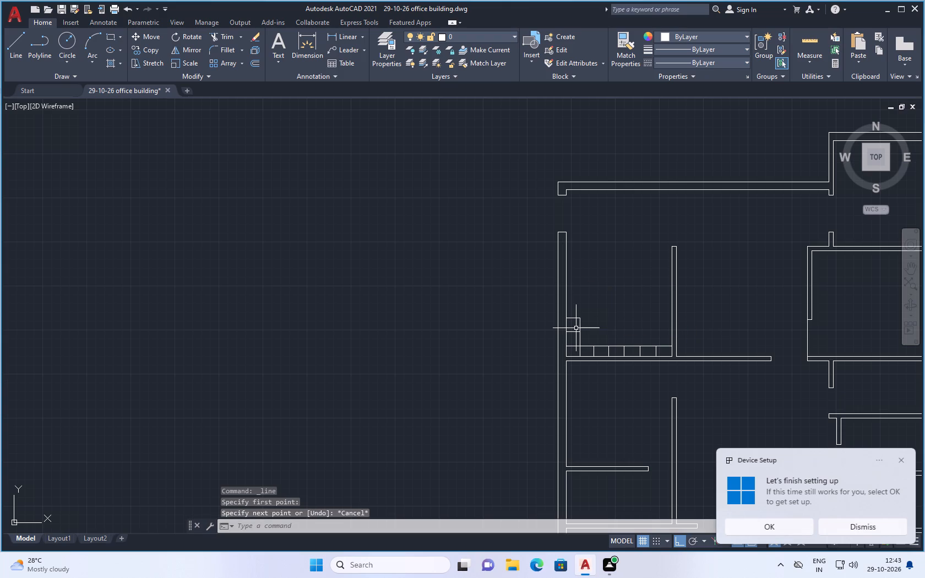
Delete the two short horizontal dividers of the west-wall strip above the south strip.
scroll(568, 346, up, 1)
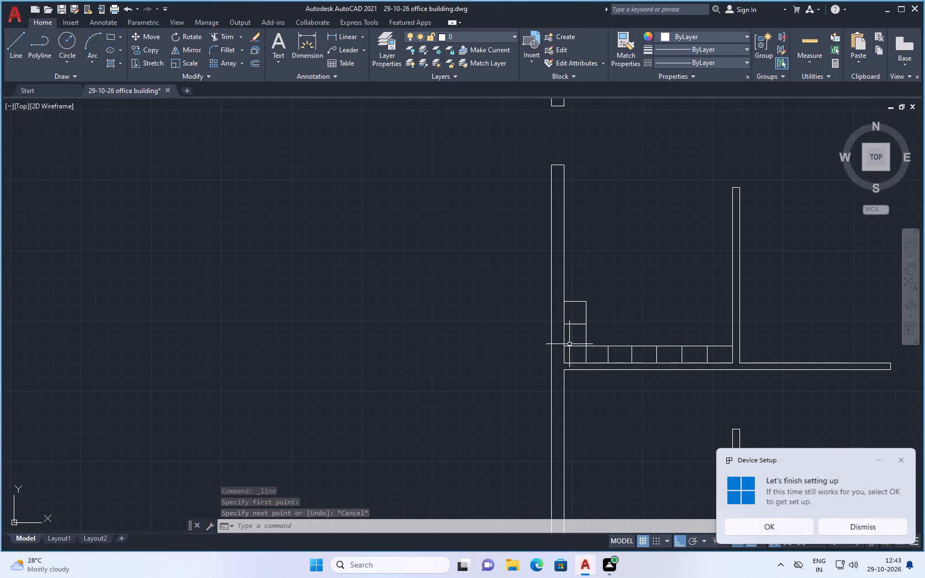
click(591, 298)
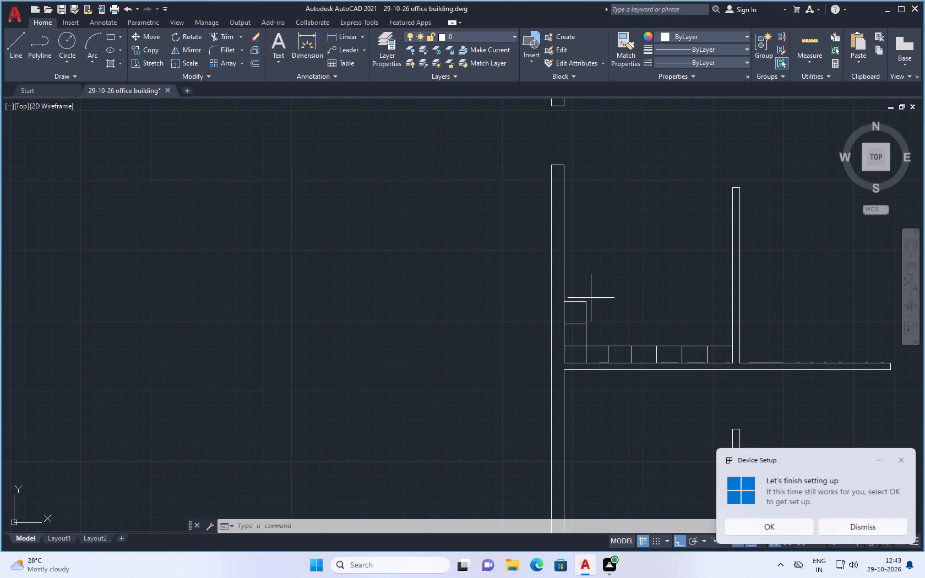
key(Escape)
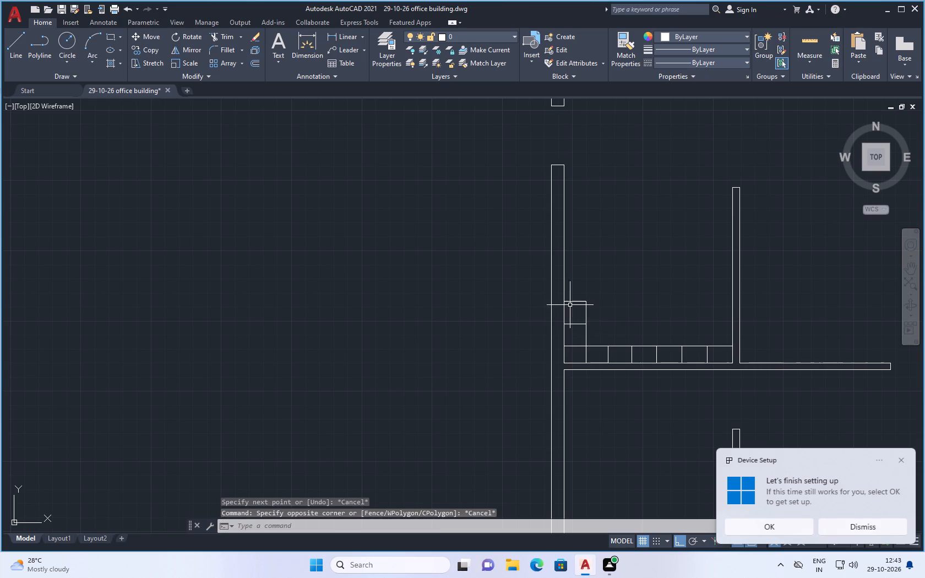
click(576, 303)
click(576, 326)
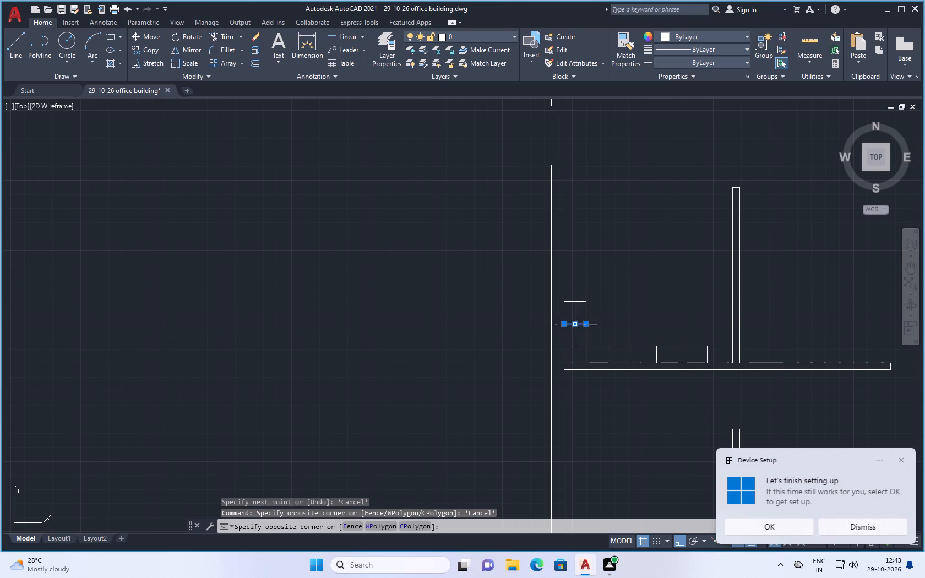
click(579, 303)
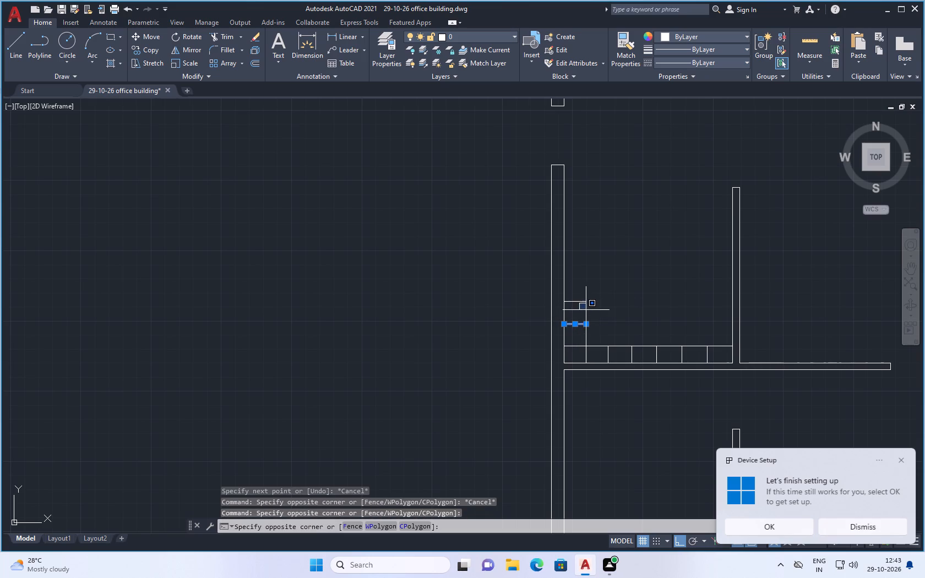
double_click(586, 310)
key(Escape)
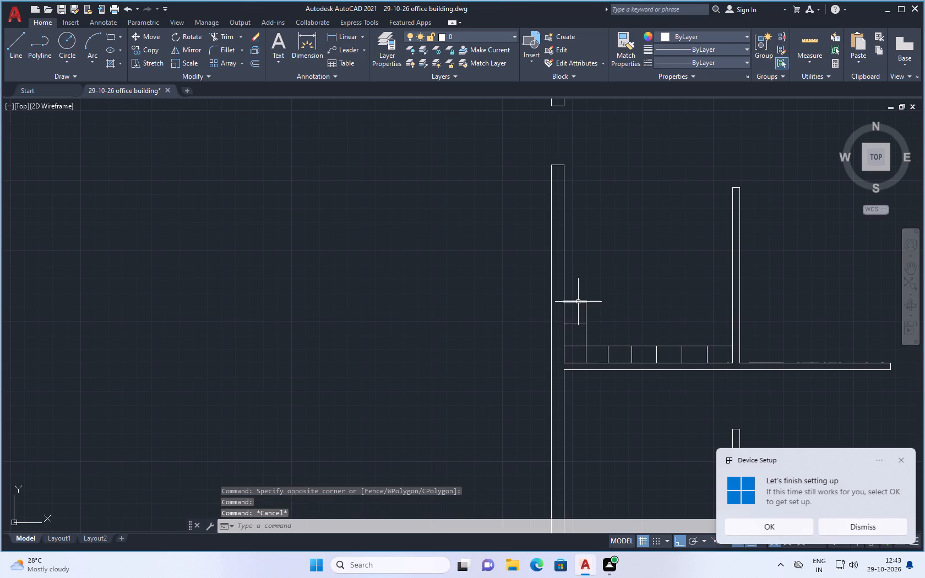
click(578, 302)
click(576, 324)
key(Delete)
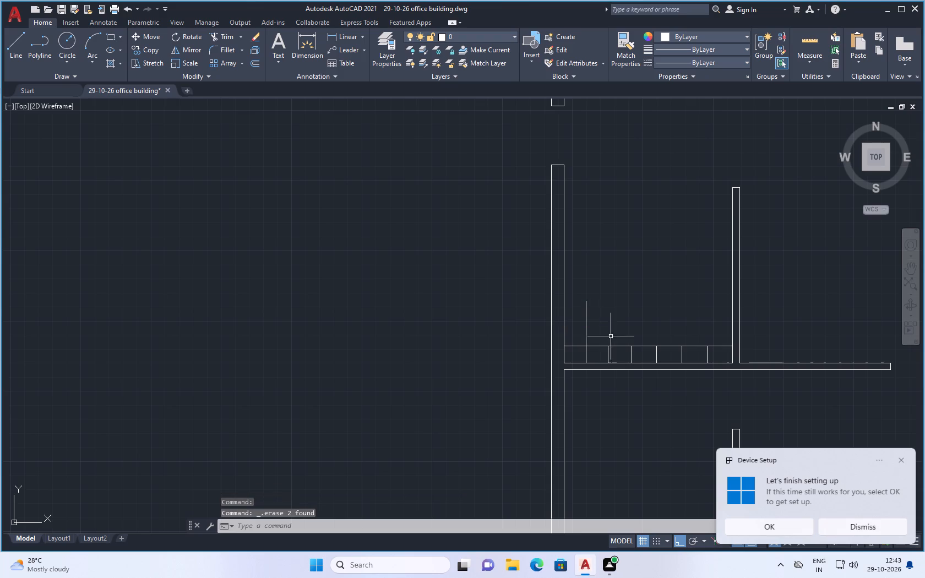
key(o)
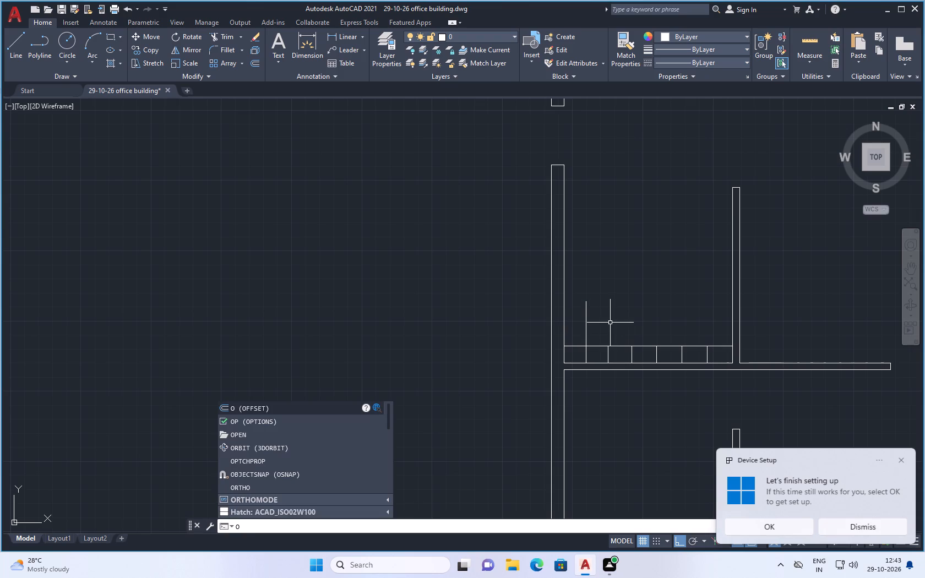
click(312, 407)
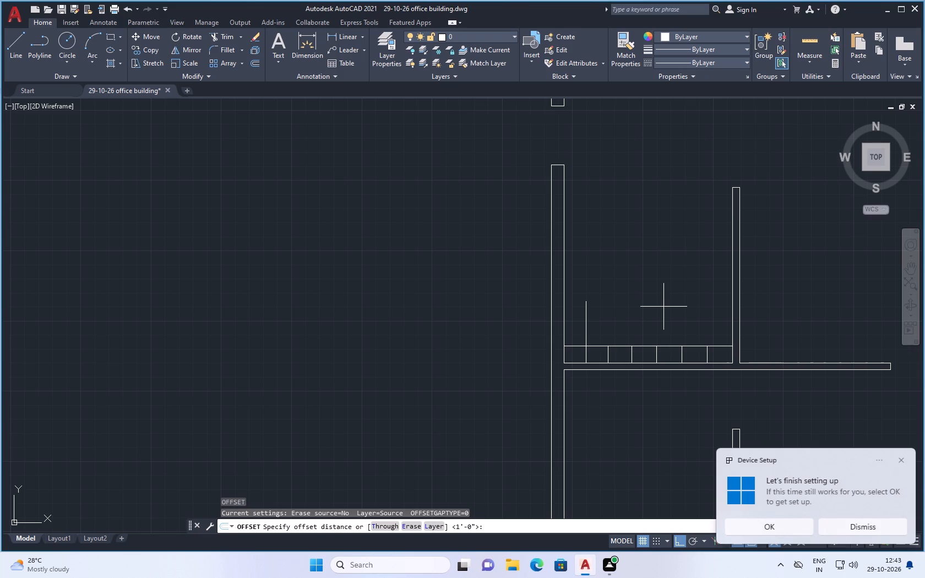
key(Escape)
Copy the south strip's north line northward as a three-item array, spaced about 1'-7" apart.
text(cop)
scroll(663, 308, up, 1)
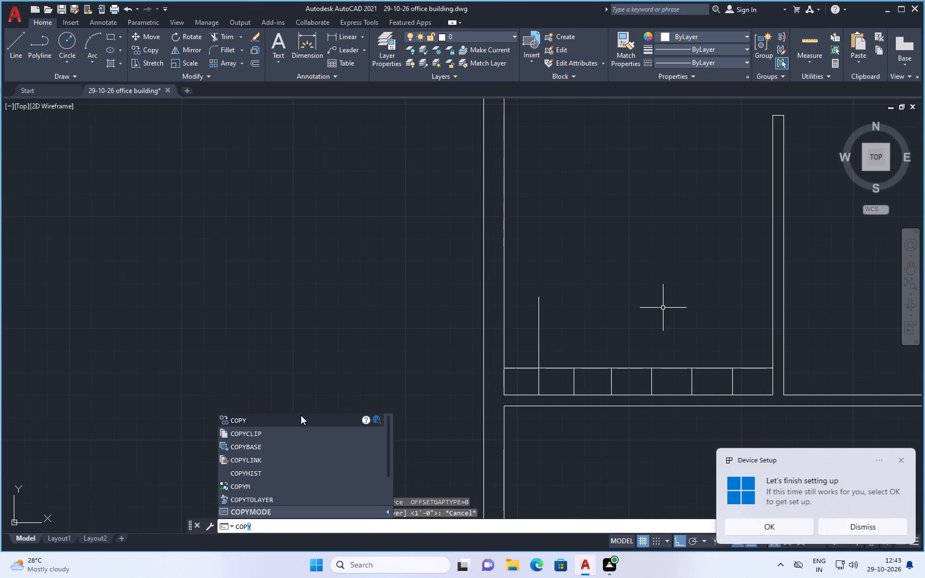
click(301, 419)
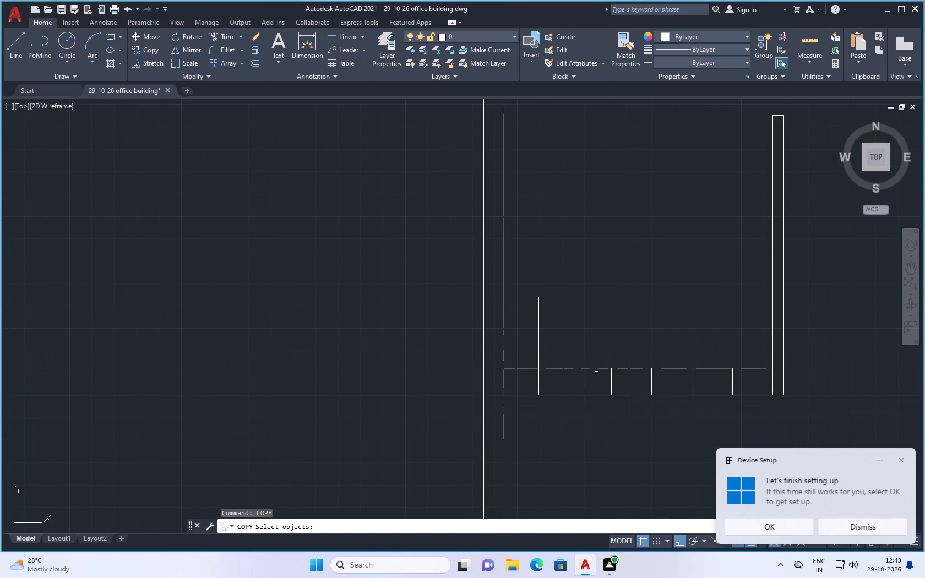
click(597, 368)
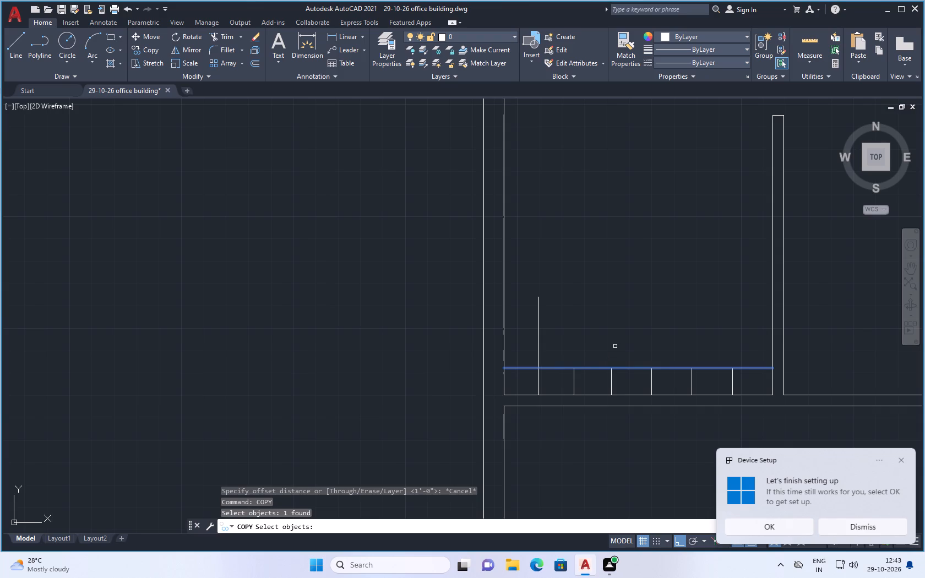
key(Return)
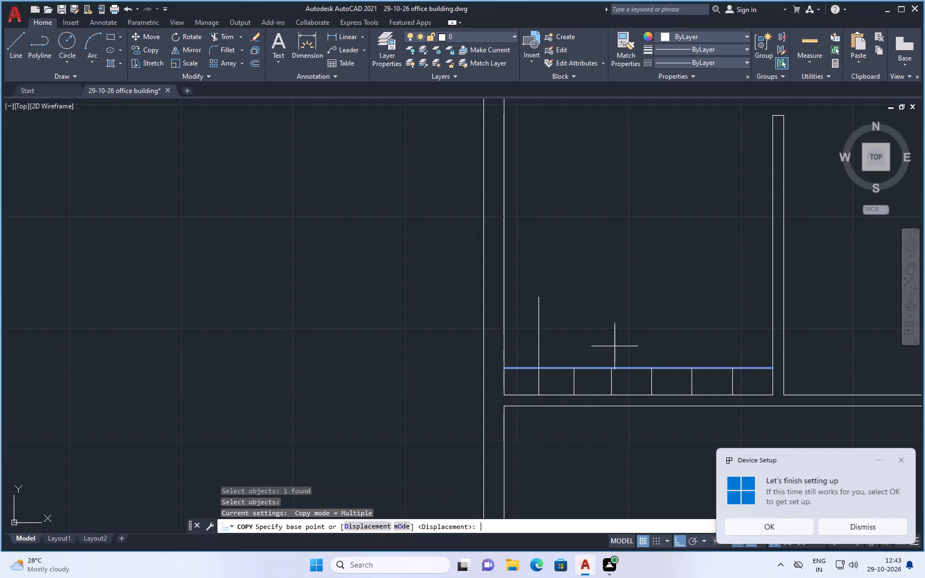
click(639, 368)
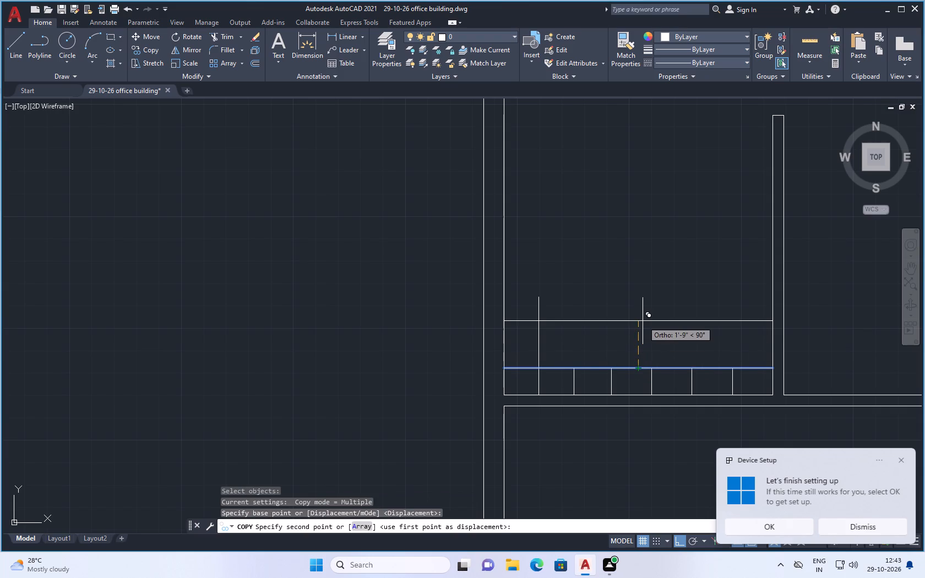
click(358, 524)
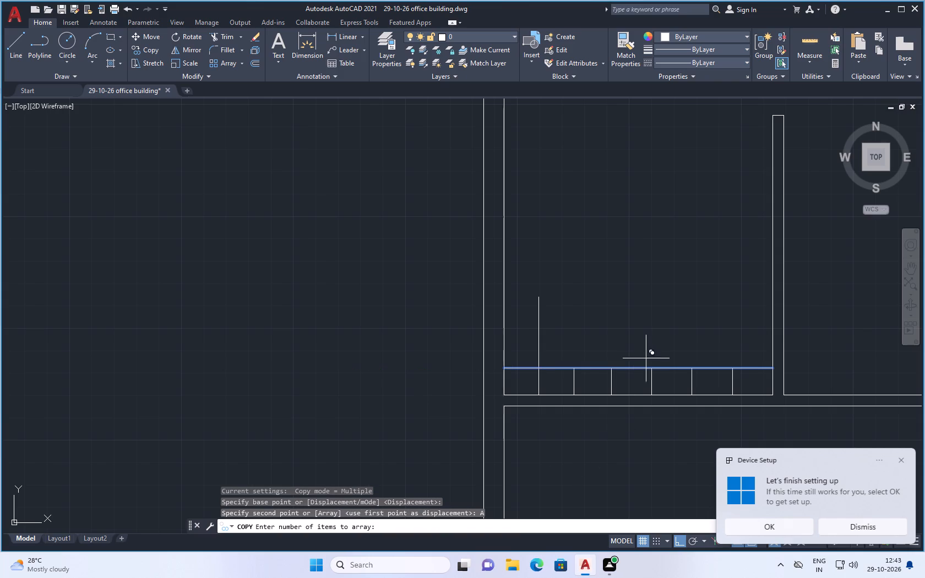
click(632, 368)
key(3)
key(Return)
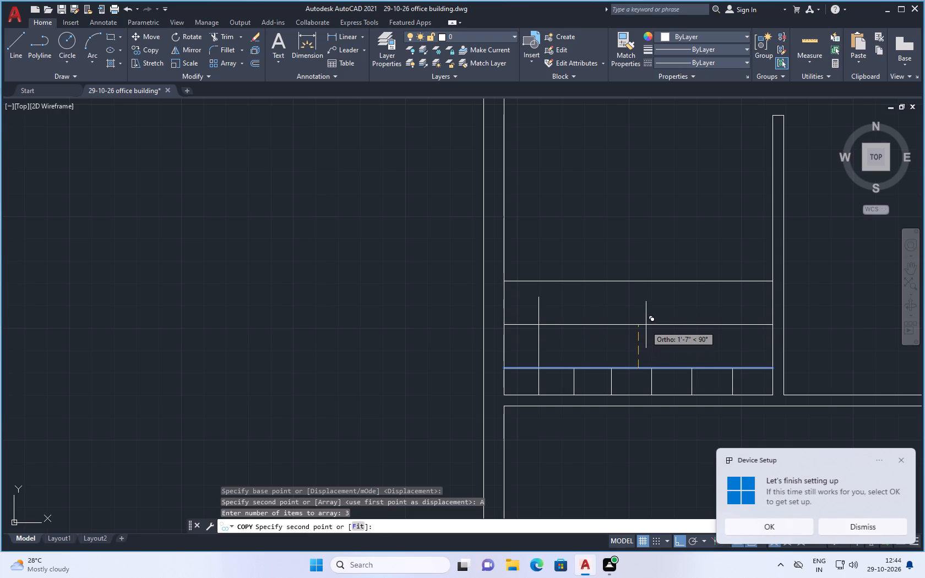
click(647, 324)
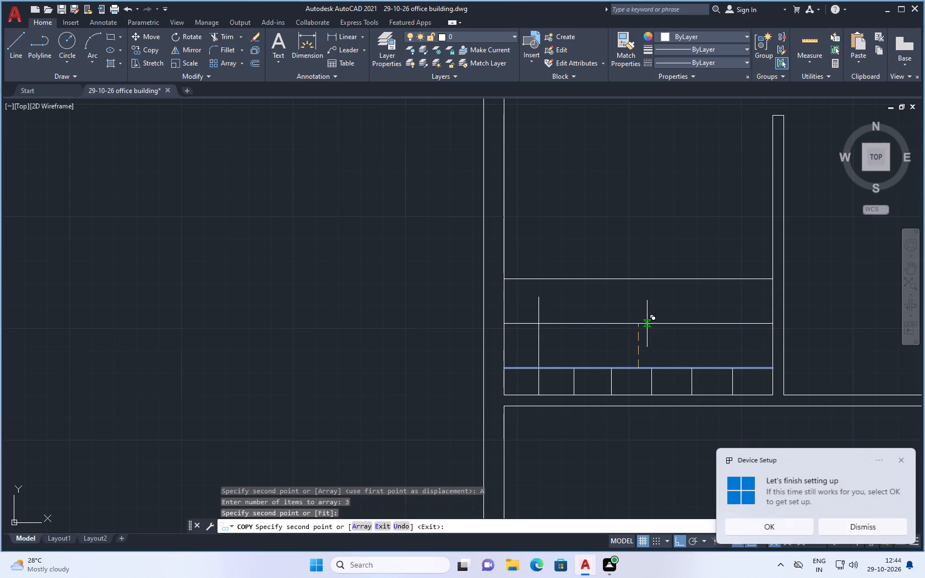
key(Escape)
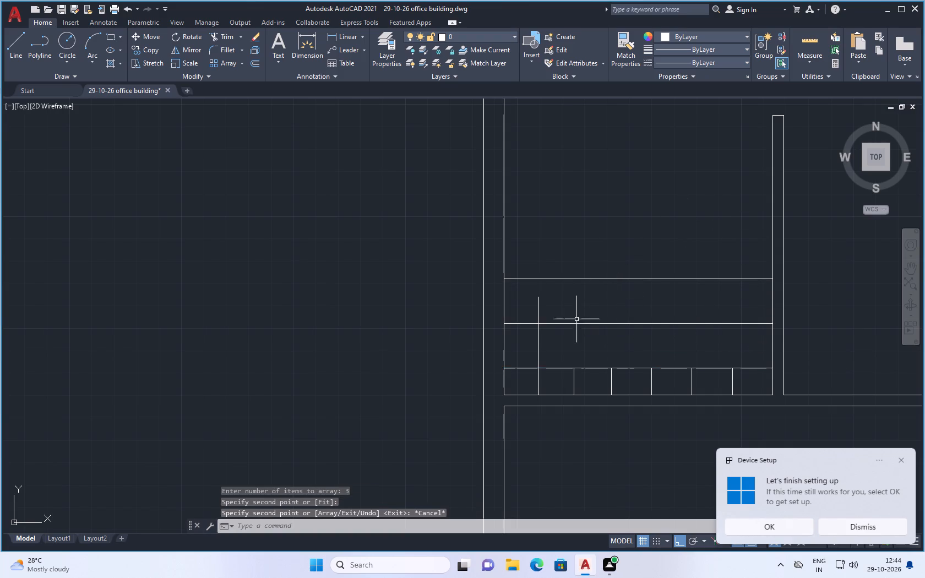
Extend the west-wall strip's east vertical line north to the northernmost copied horizontal line.
key(e)
key(x)
key(Return)
click(537, 303)
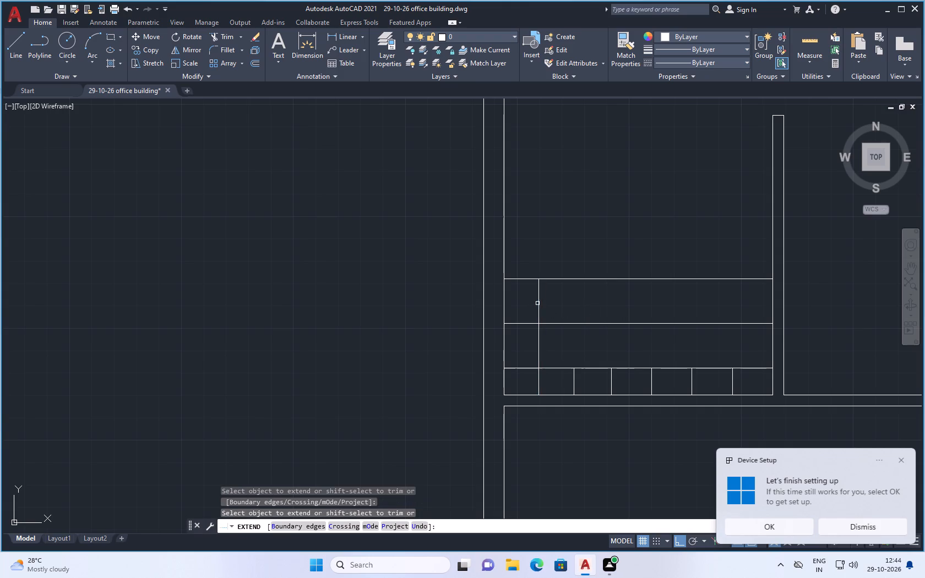
key(t)
key(r)
key(Return)
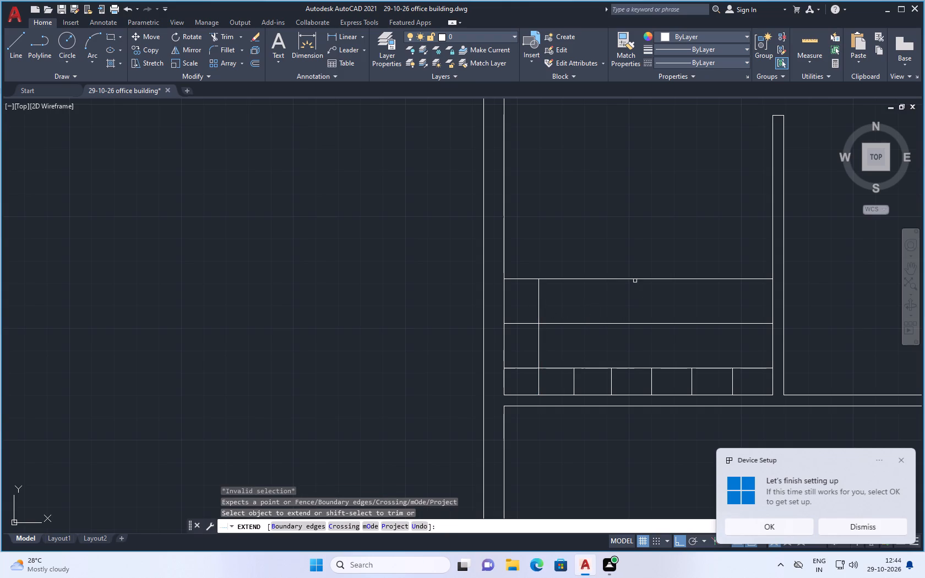
key(Escape)
Trim the two copied horizontal lines east of the west-wall strip, leaving only short dividers inside it.
key(t)
key(r)
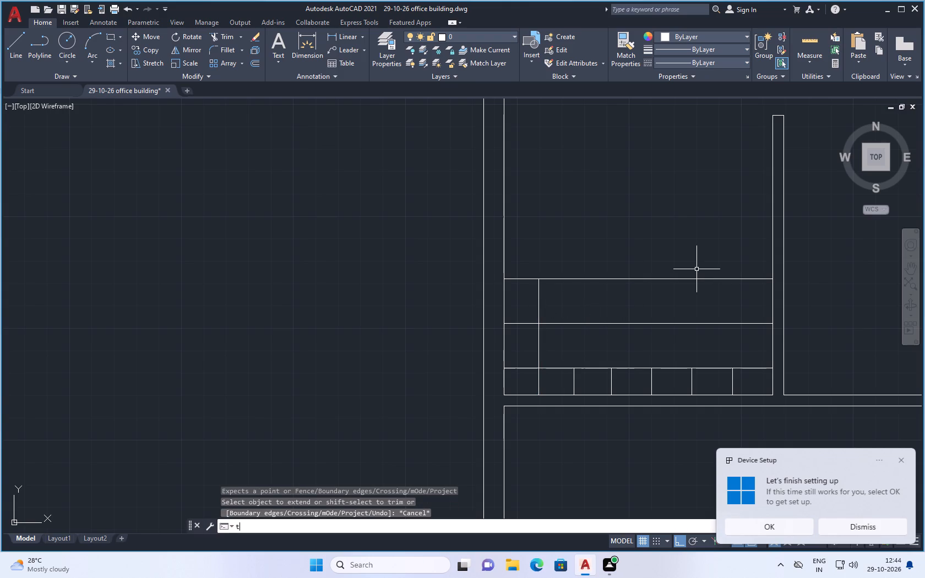
key(Return)
click(658, 278)
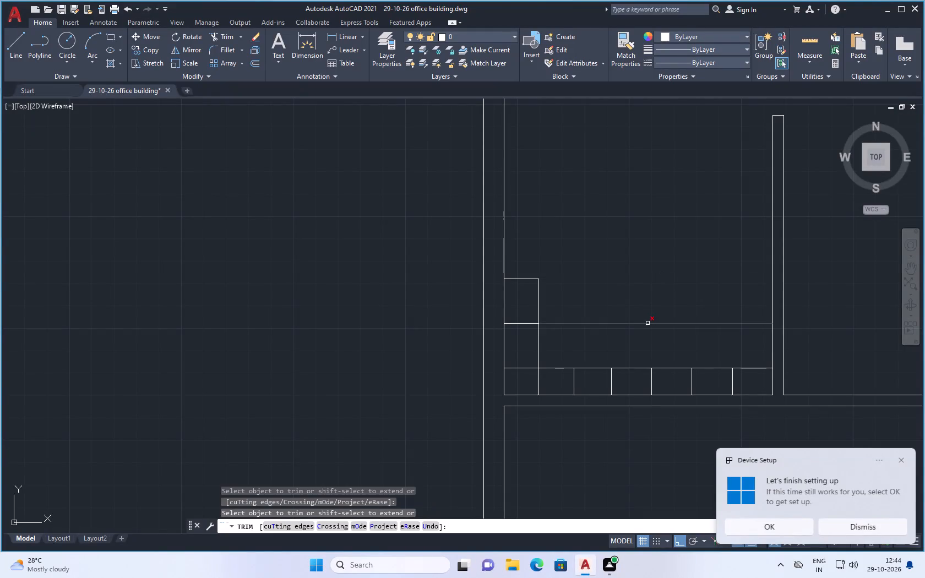
click(647, 324)
scroll(655, 313, down, 2)
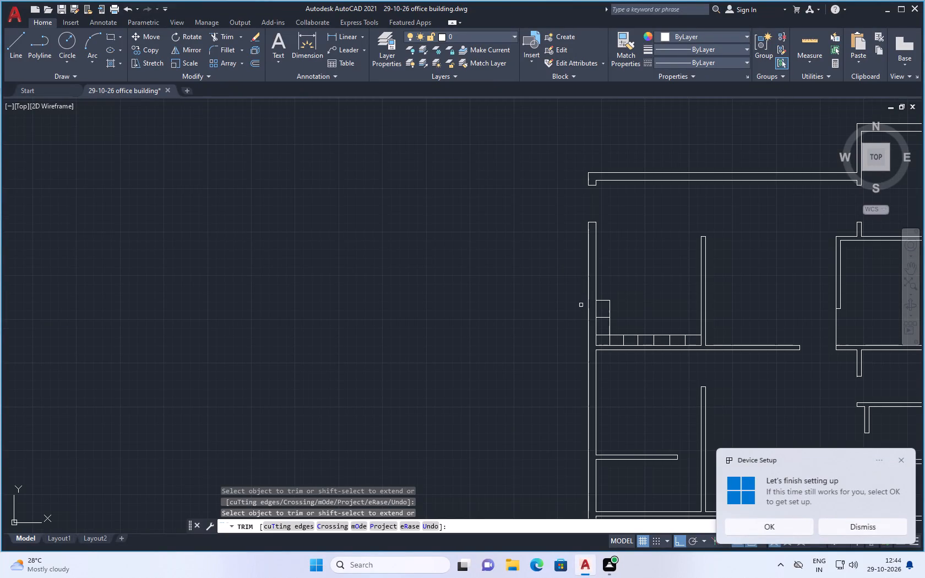
scroll(600, 329, up, 2)
key(Escape)
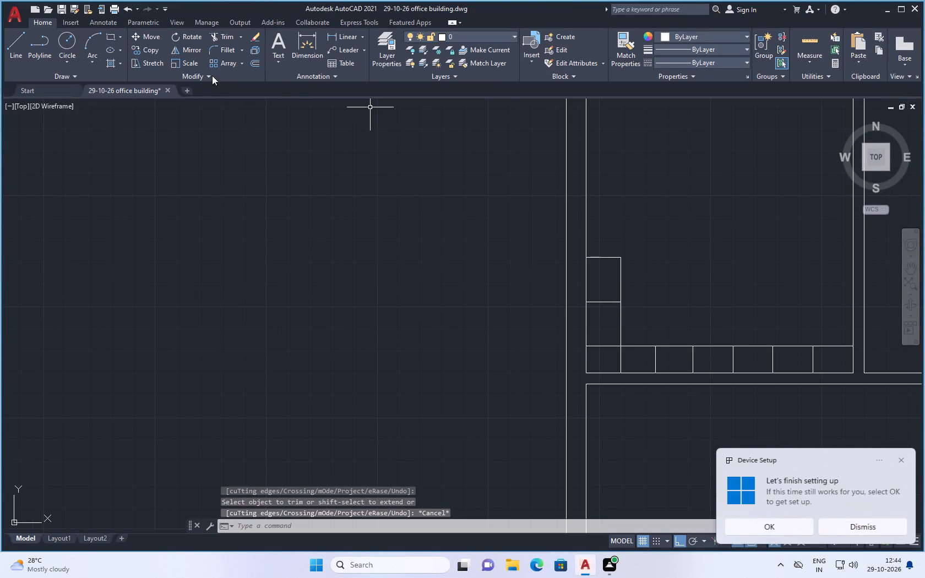
Draw a diagonal line from northeast to southwest corner in each of the west-wall strip's two cells above the south strip.
click(13, 45)
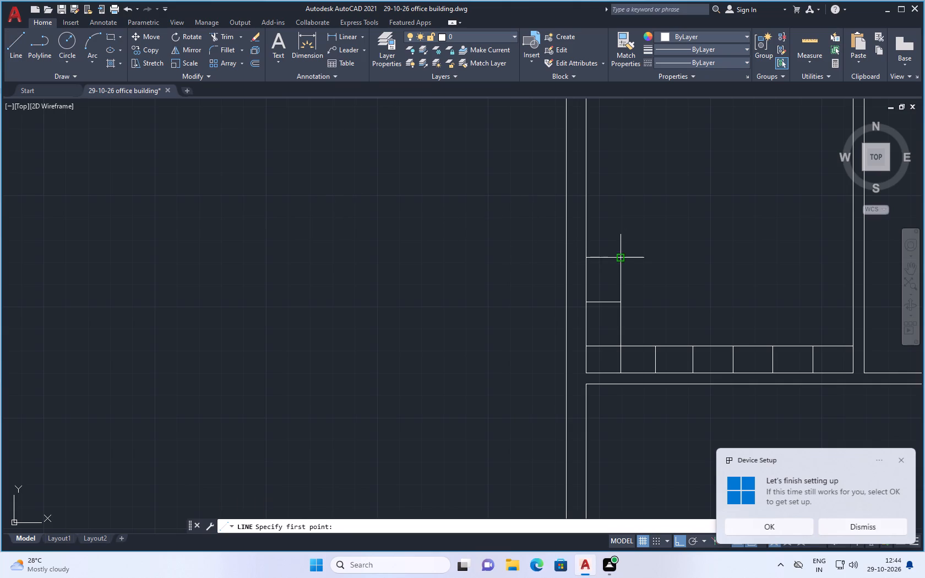
click(619, 258)
click(585, 303)
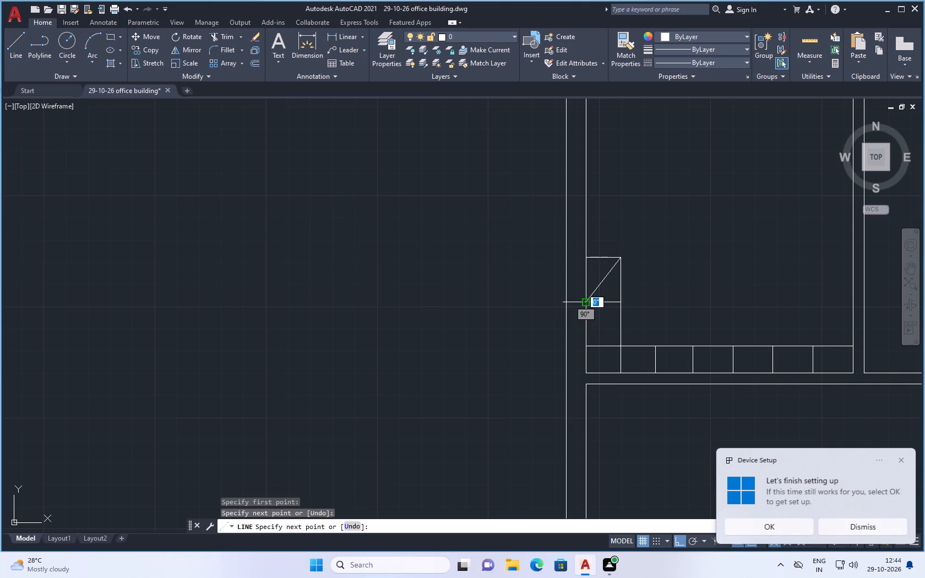
key(Escape)
key(space)
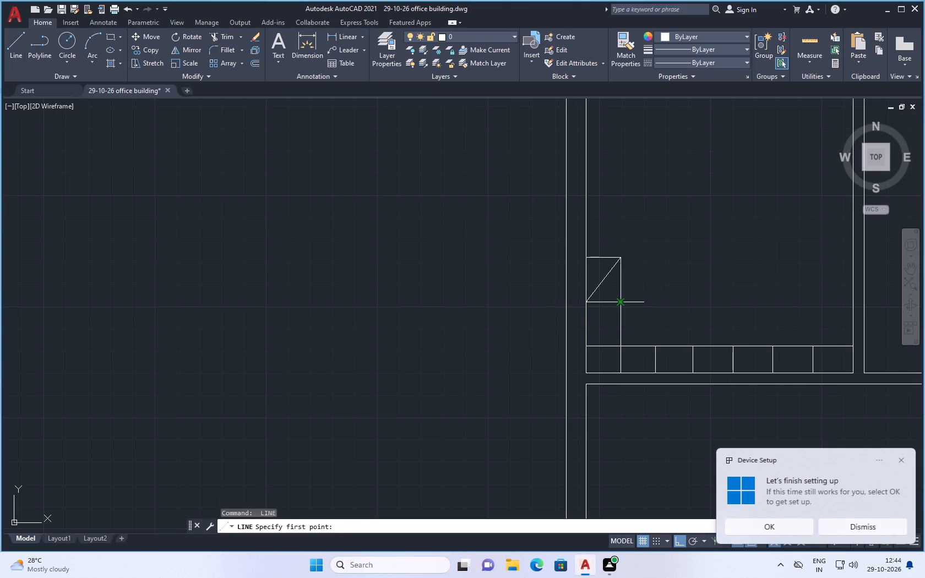
click(618, 303)
click(587, 351)
key(Escape)
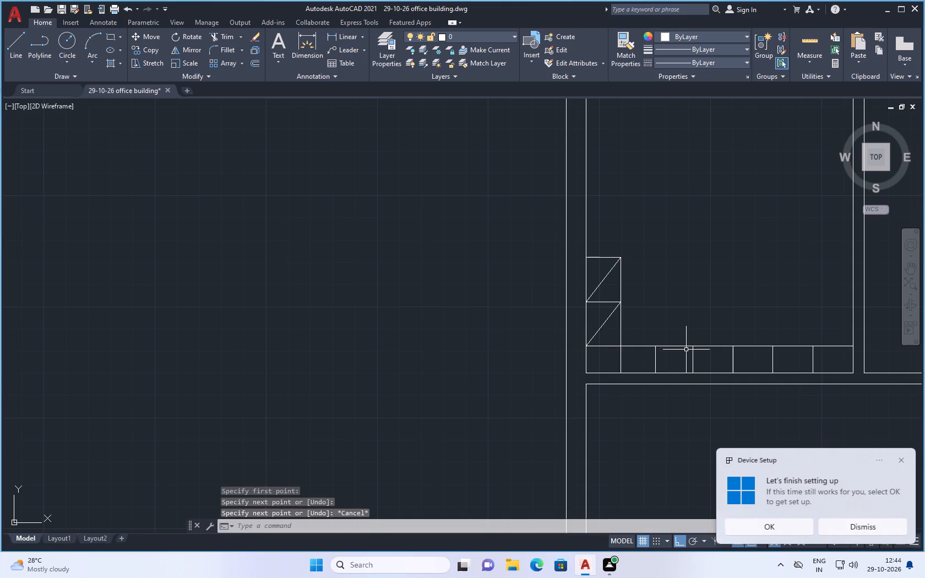
Draw two crossing diagonal lines in the corner cell where the west-wall and south strips meet.
key(space)
click(587, 347)
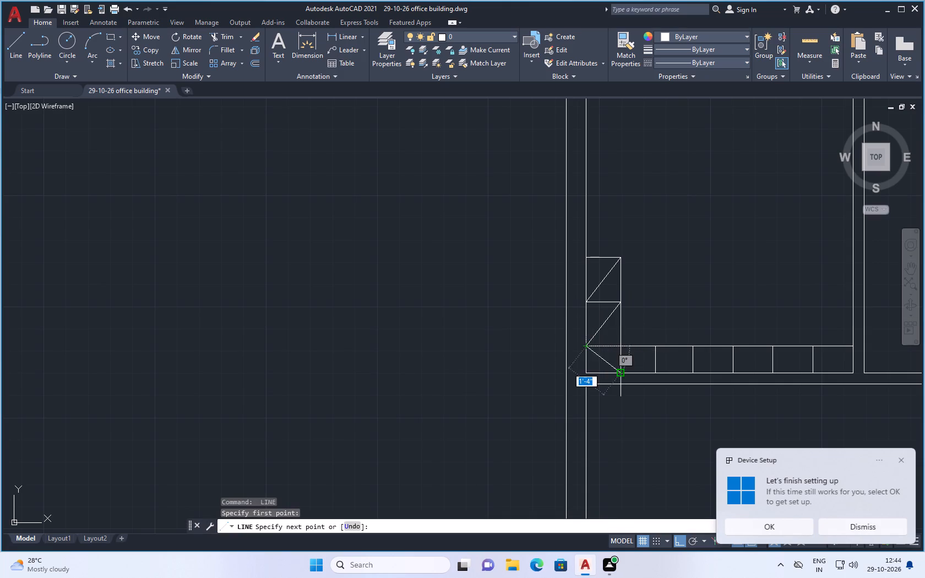
click(624, 370)
key(space)
key(space)
click(621, 345)
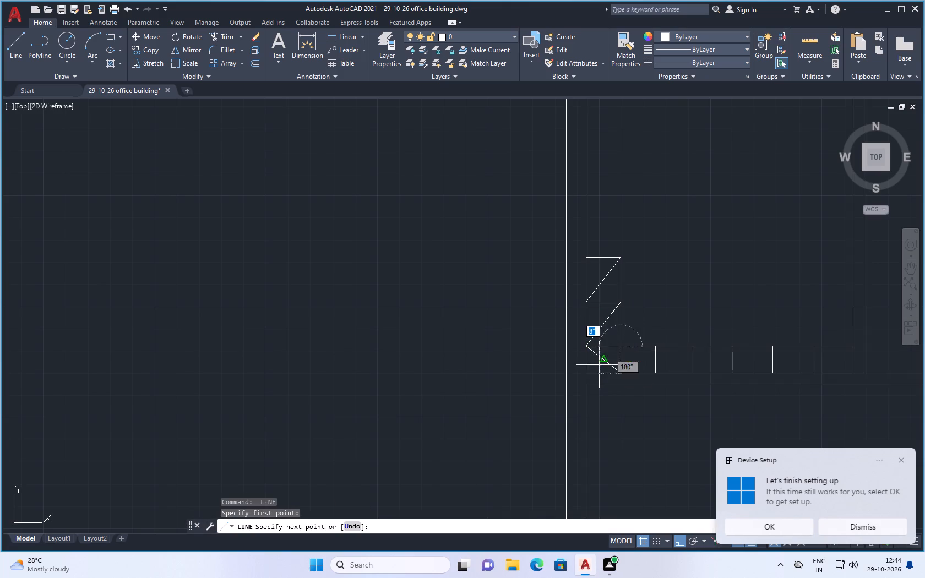
click(590, 373)
key(space)
Draw northwest-to-southeast diagonals in the first three south-strip cells east of the corner cell.
key(space)
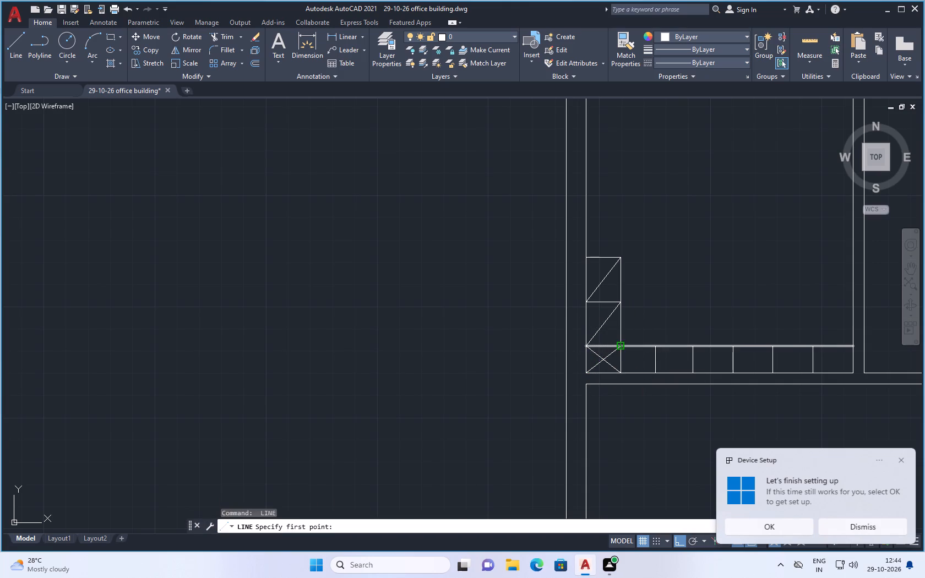
click(622, 346)
click(652, 370)
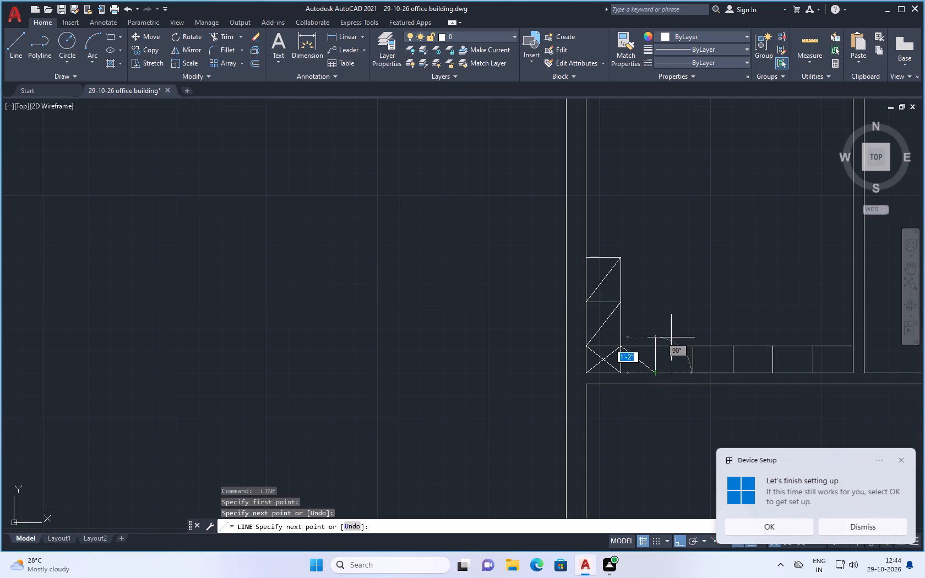
key(space)
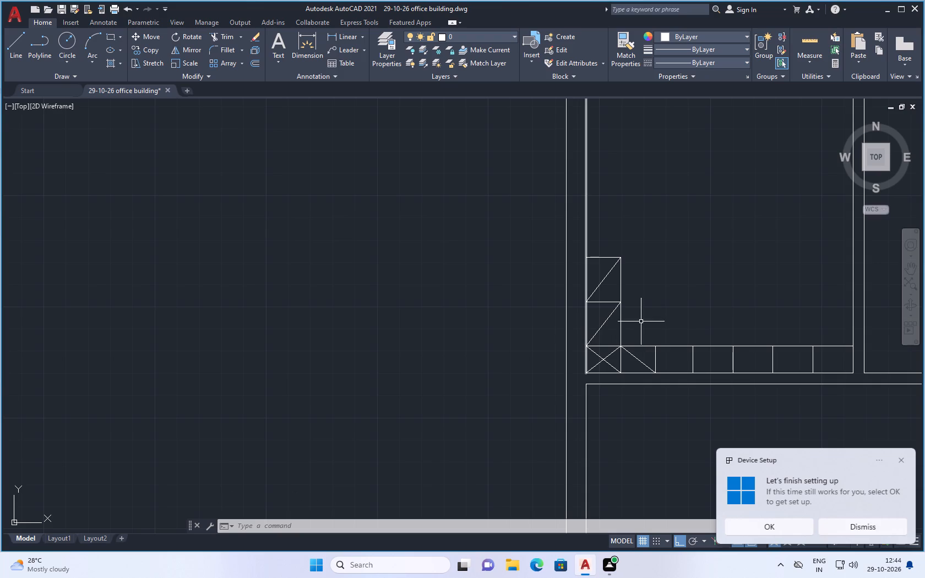
key(space)
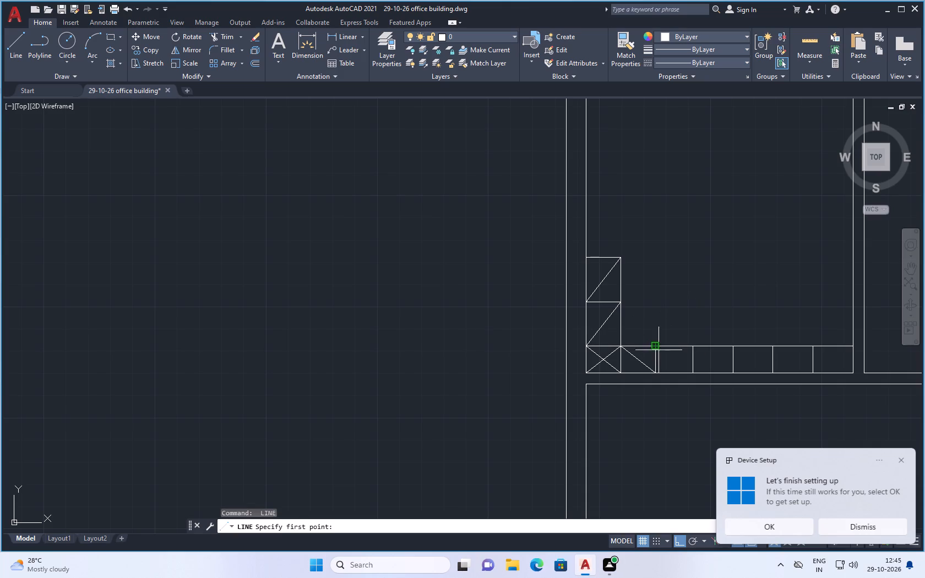
click(654, 348)
click(695, 371)
key(space)
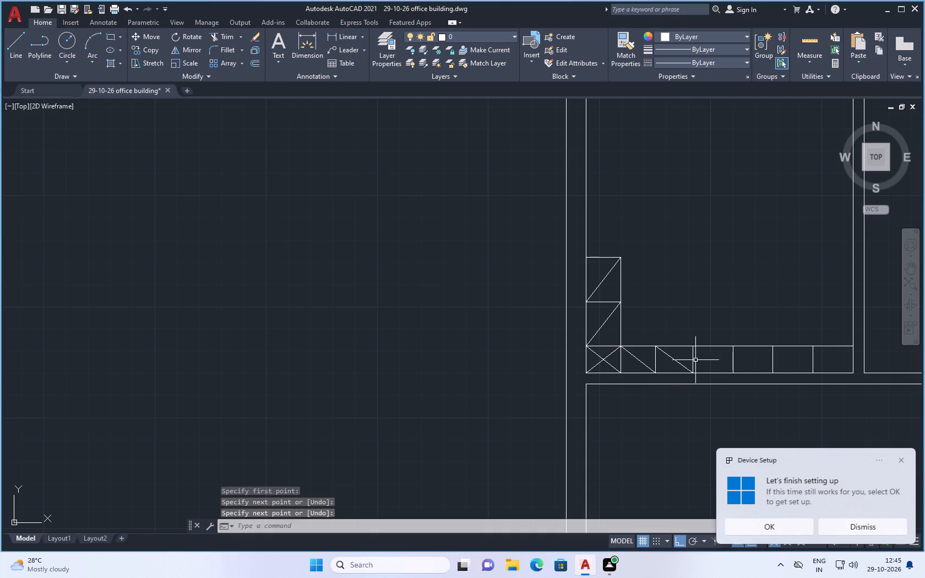
key(space)
click(692, 346)
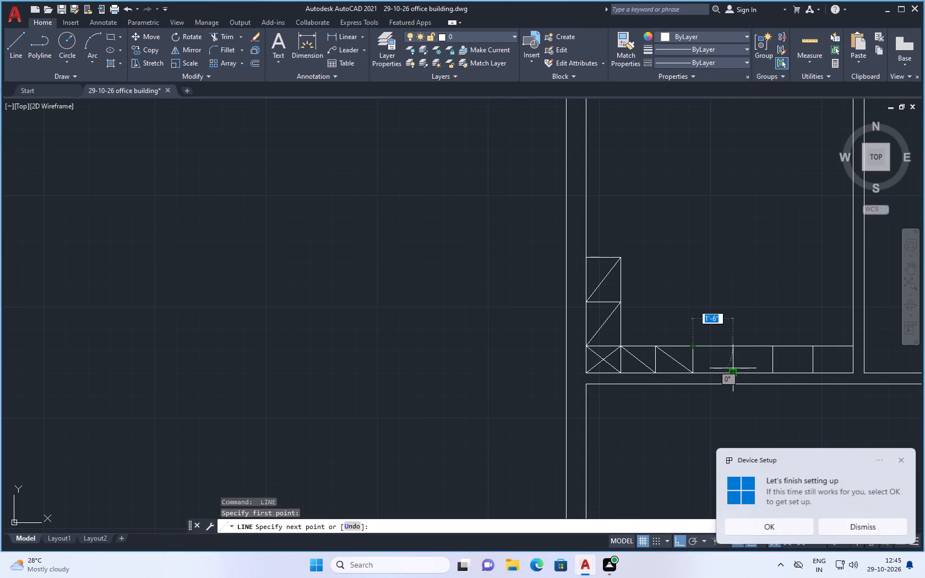
click(733, 368)
key(space)
Draw northwest-to-southeast diagonals in the three easternmost cells of the south strip.
key(space)
click(728, 348)
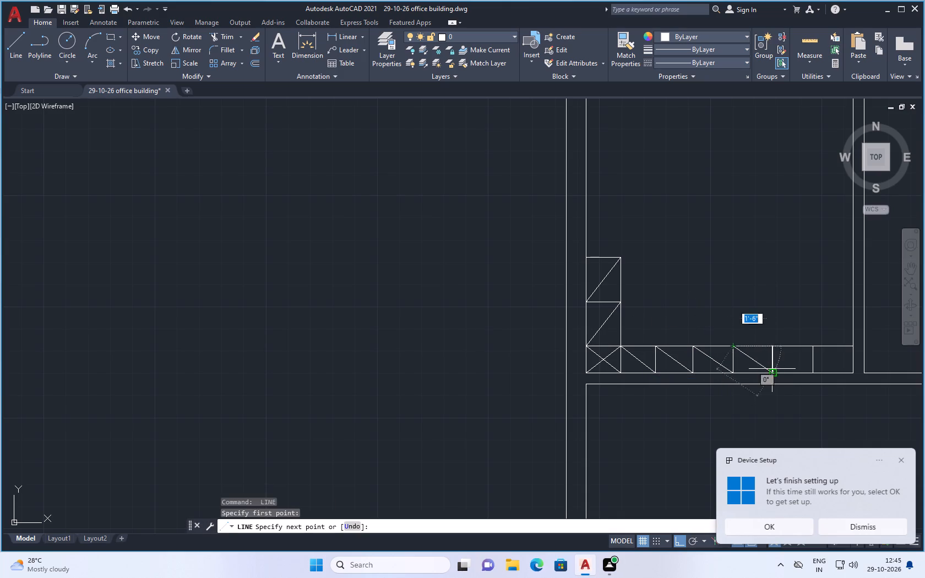
click(772, 369)
key(space)
key(space)
click(775, 348)
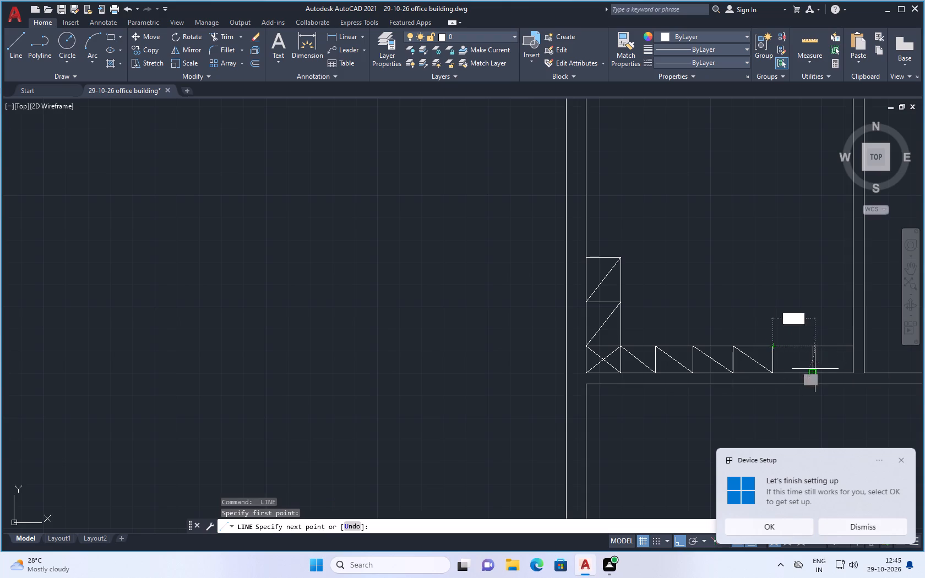
click(815, 369)
key(space)
key(space)
click(810, 345)
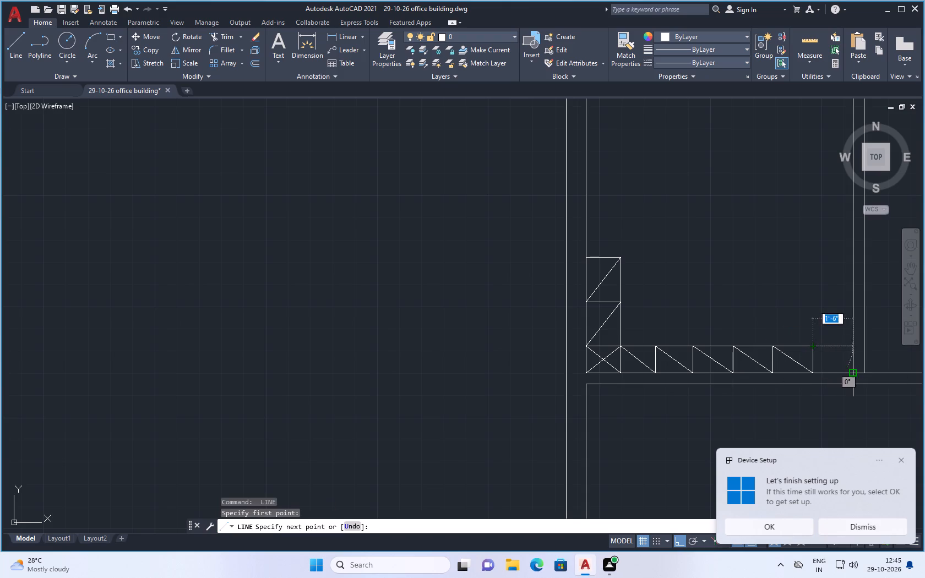
click(851, 371)
key(Escape)
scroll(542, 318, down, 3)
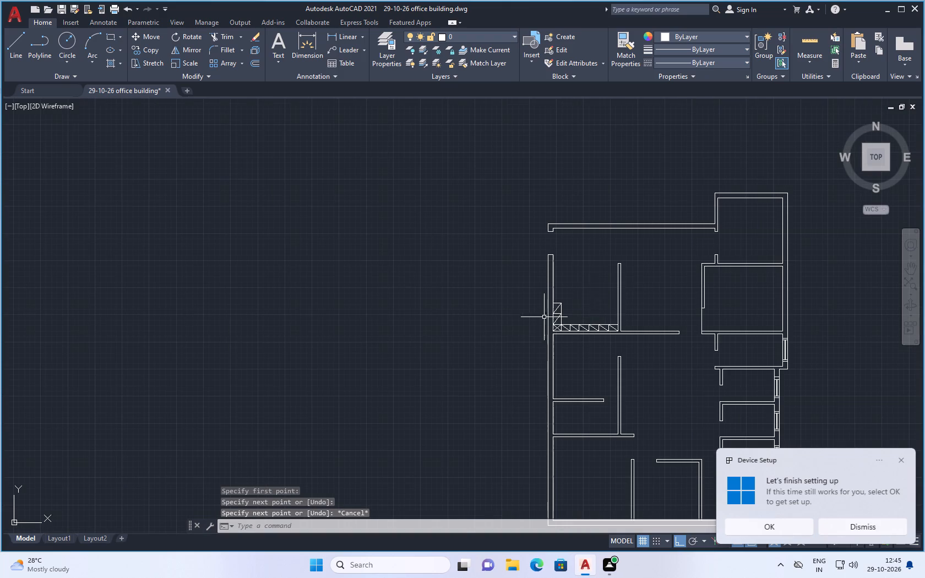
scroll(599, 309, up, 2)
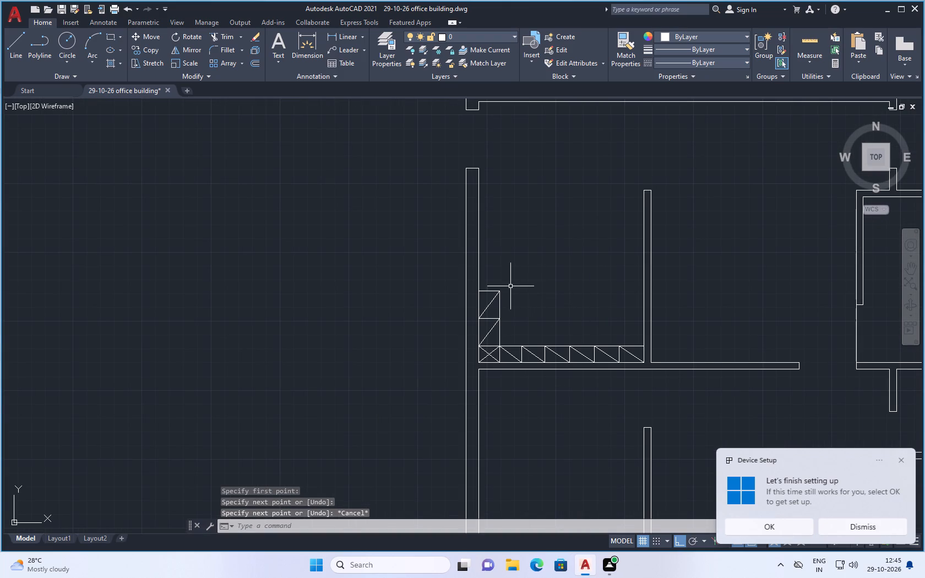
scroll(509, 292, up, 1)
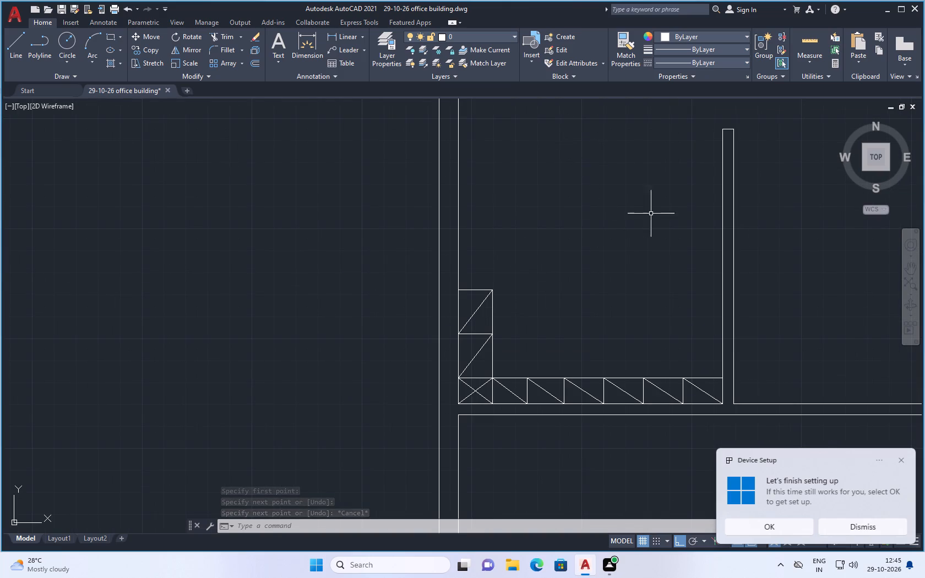
Draw a rectangle about 8'-2" by 3'-1" against the northwest room's west wall, extending northeast from the west-wall strip's northwest corner.
click(108, 33)
click(460, 291)
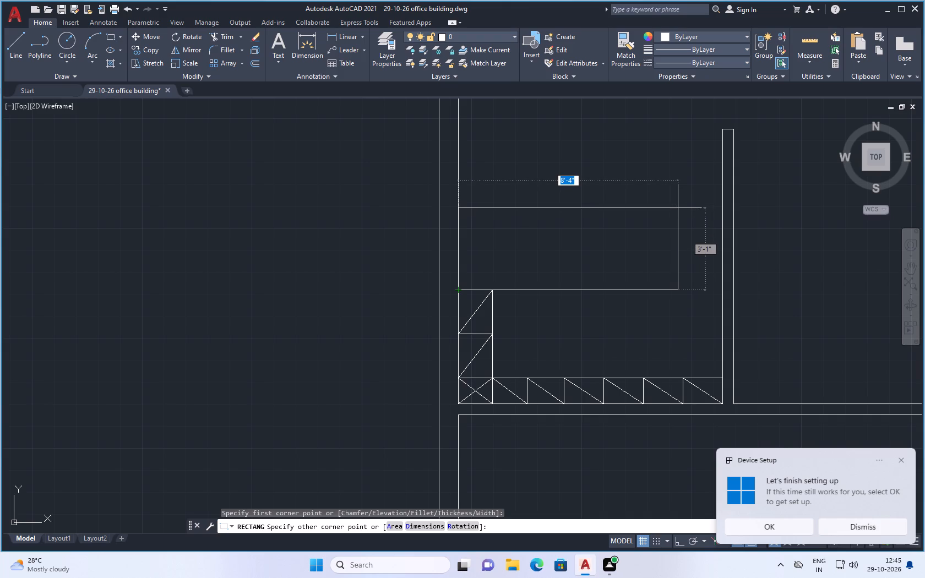
scroll(677, 210, down, 1)
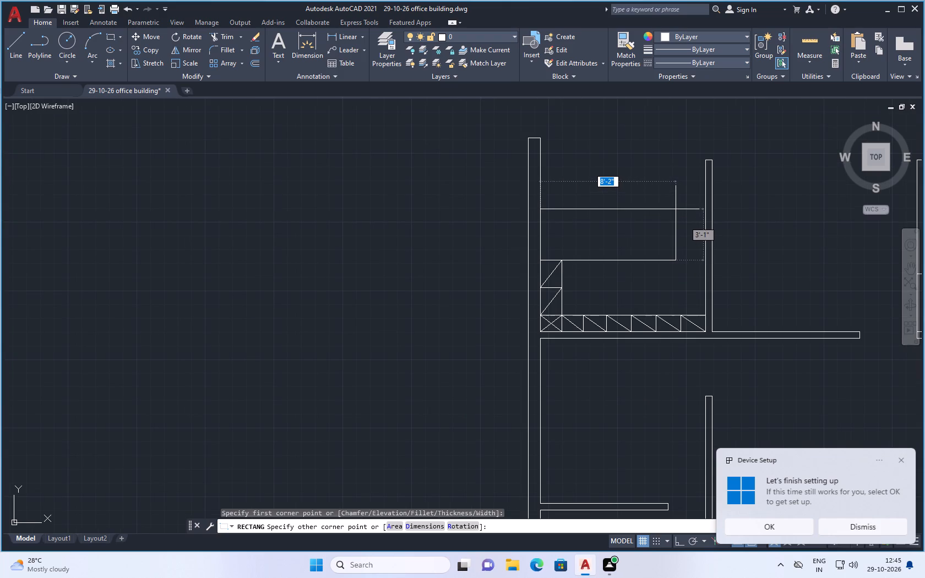
click(676, 209)
key(Escape)
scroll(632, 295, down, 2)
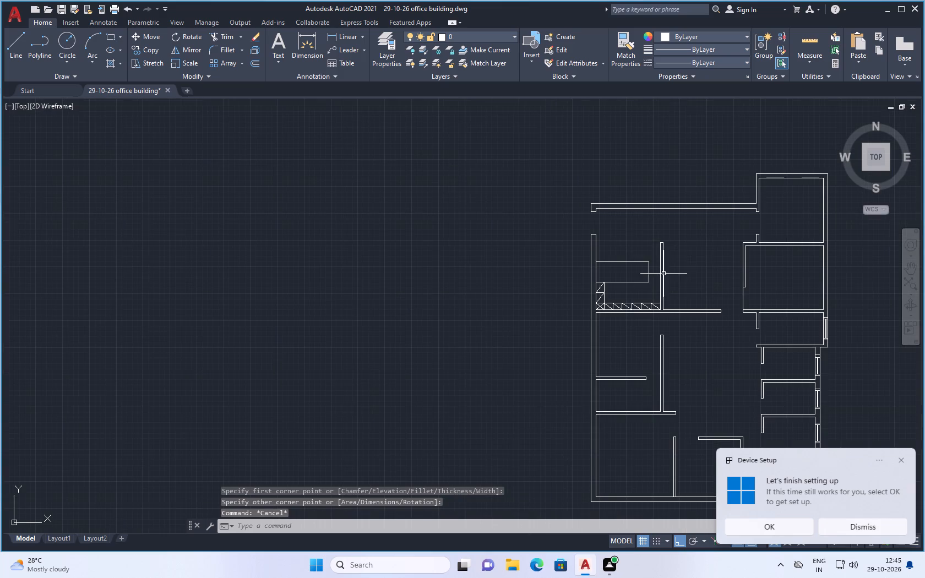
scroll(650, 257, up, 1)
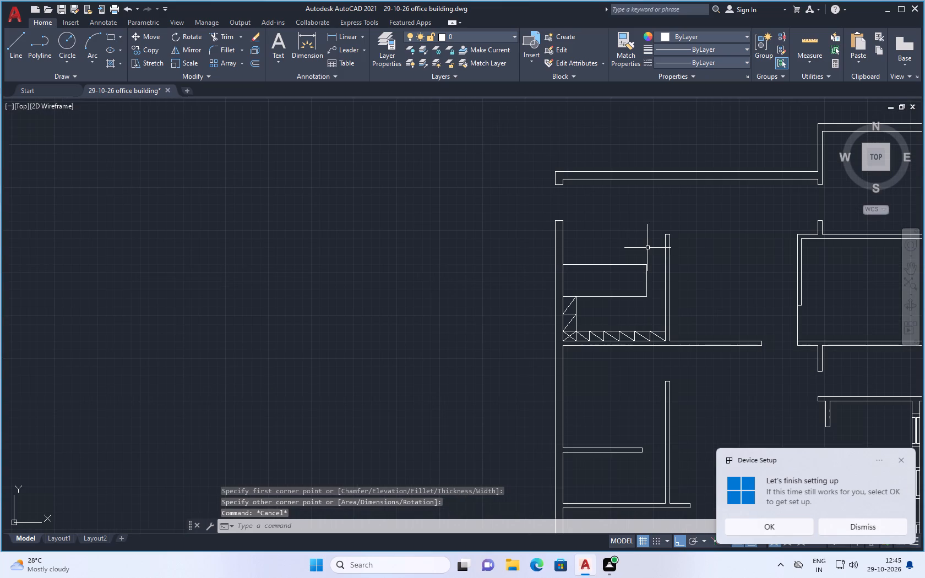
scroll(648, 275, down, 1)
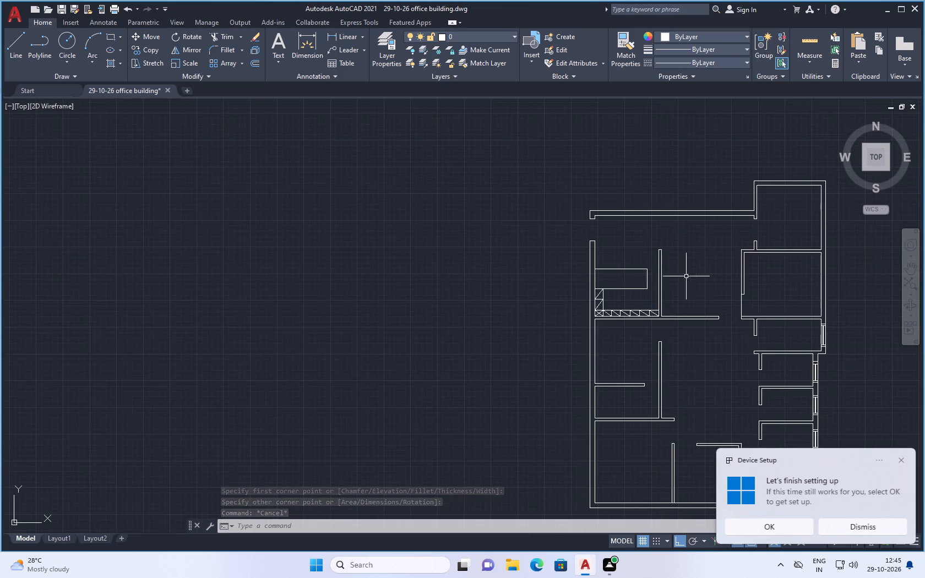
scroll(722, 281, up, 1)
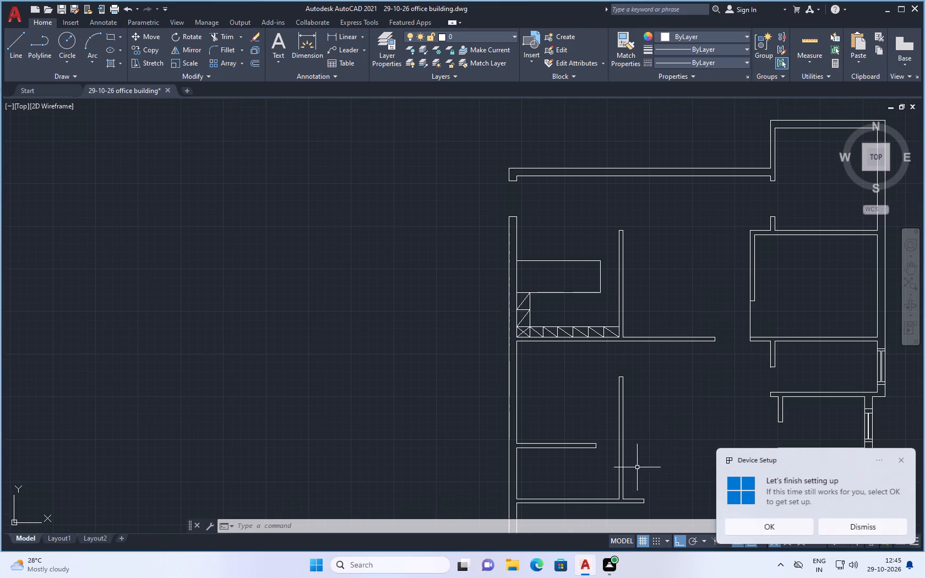
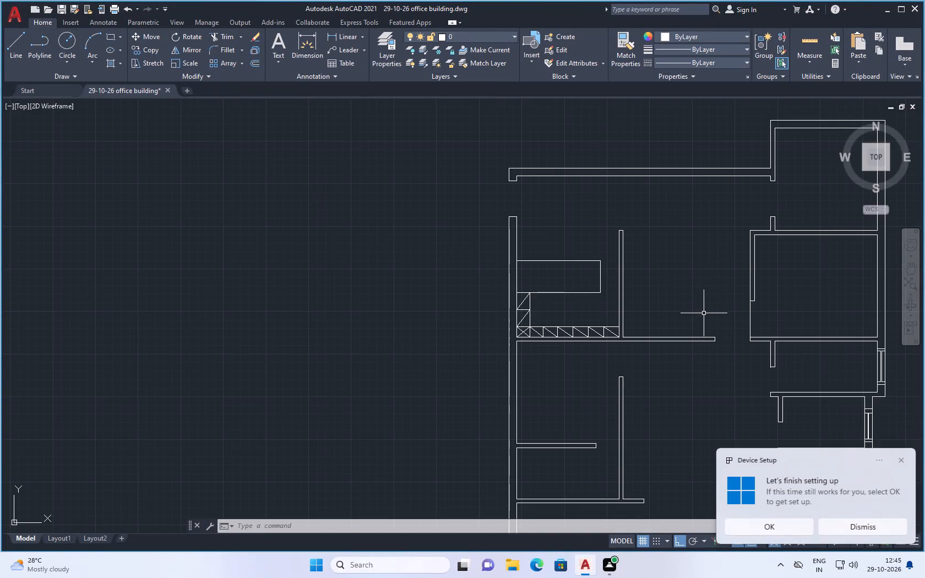
Draw a rectangle about 3'-3" wide and 2'-8" high in the open area between the middle partition and the east room.
scroll(710, 308, up, 2)
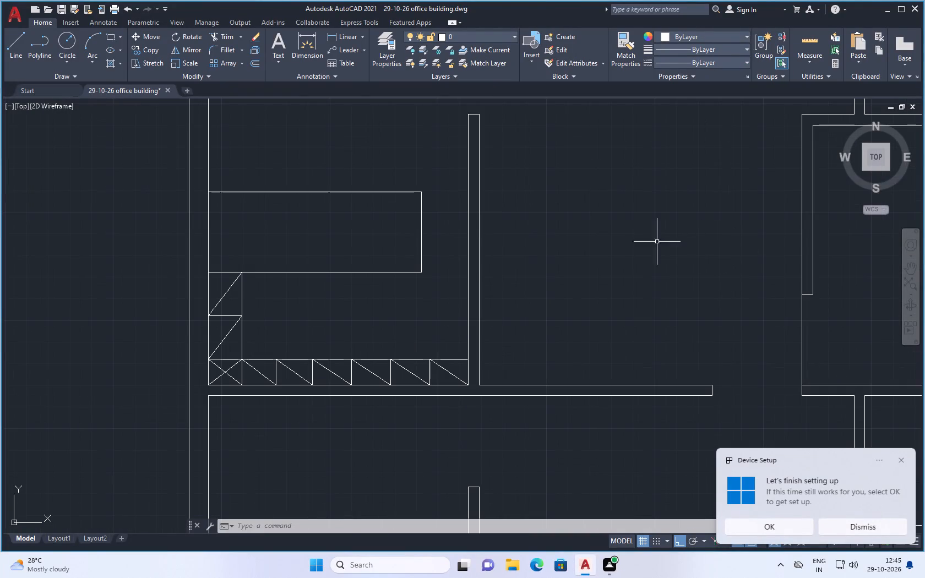
click(110, 33)
scroll(536, 277, down, 2)
scroll(607, 244, up, 2)
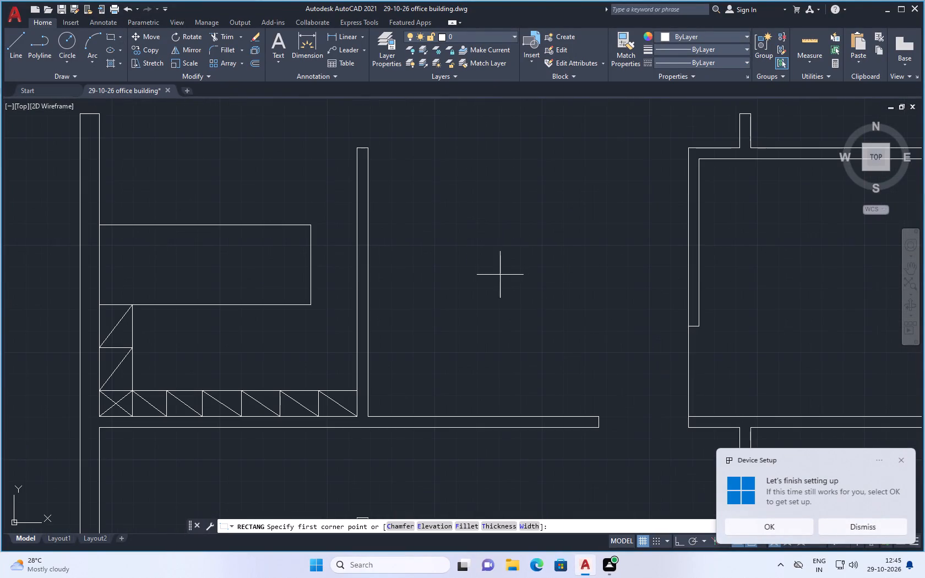
click(475, 255)
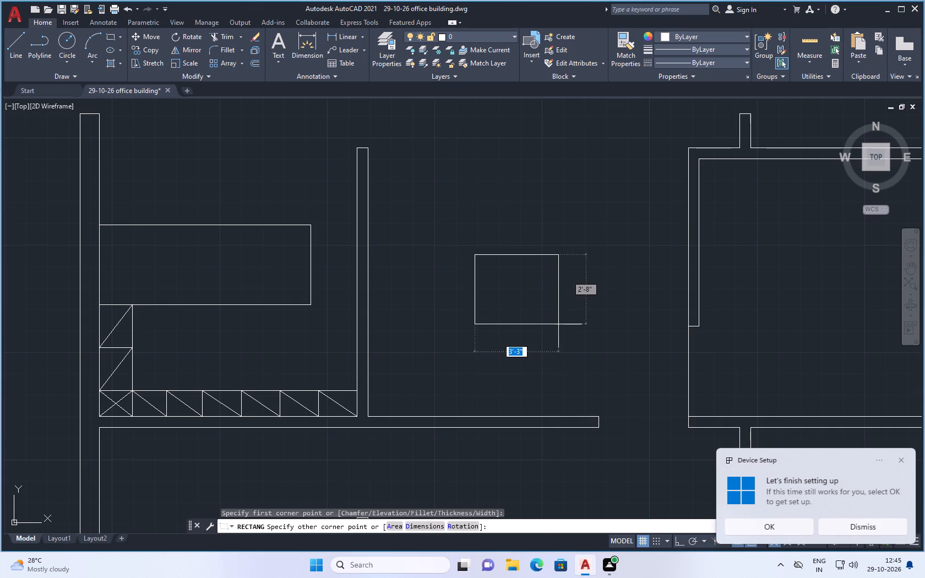
click(564, 324)
Draw connected lines from the wall below the rectangle: about 2'-8" up, 6" right, 1'-9" down and 4'-11" right.
scroll(469, 333, down, 2)
scroll(459, 352, up, 1)
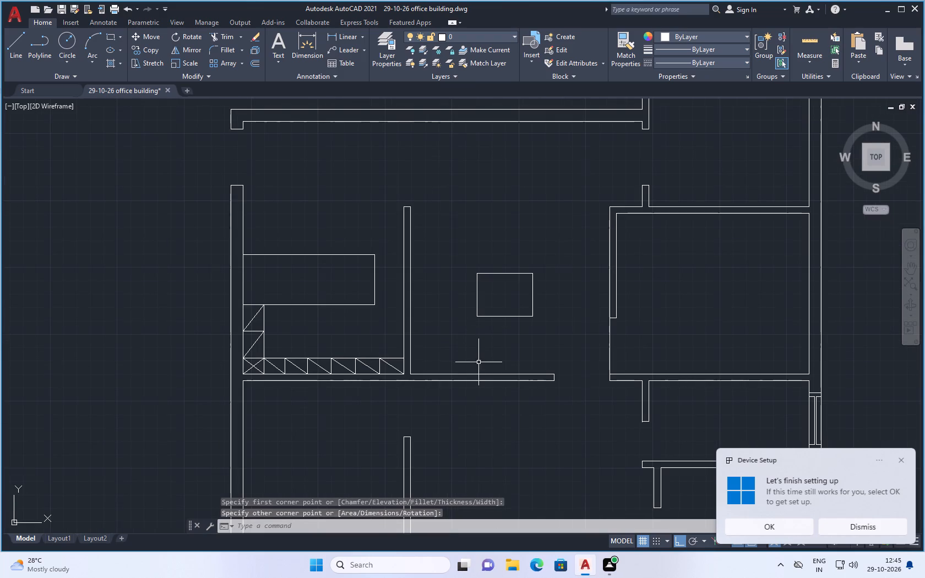
click(12, 52)
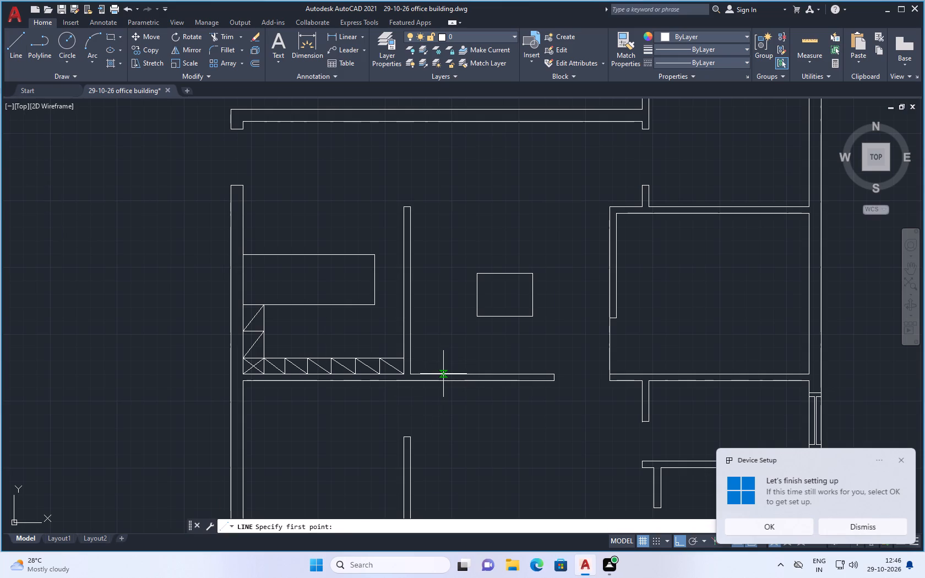
click(443, 374)
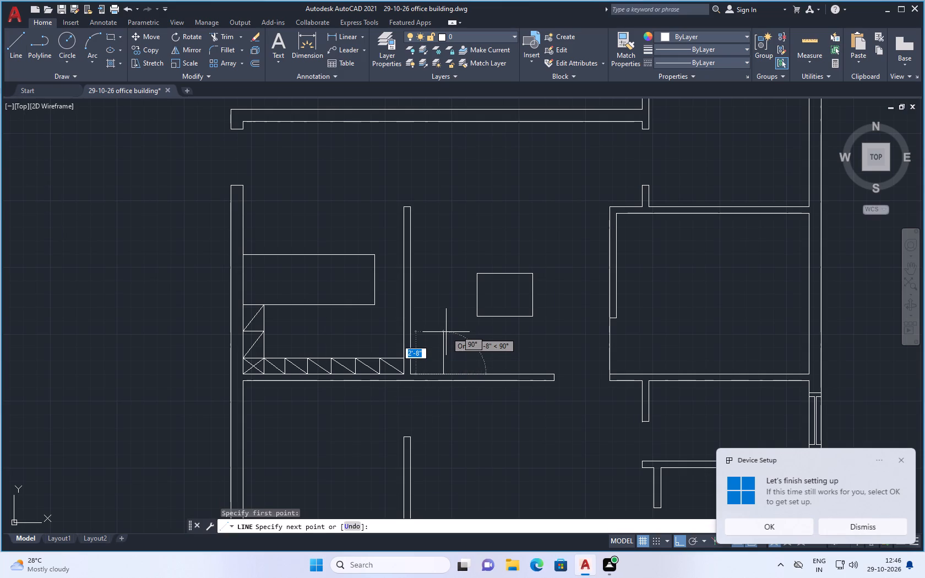
click(446, 332)
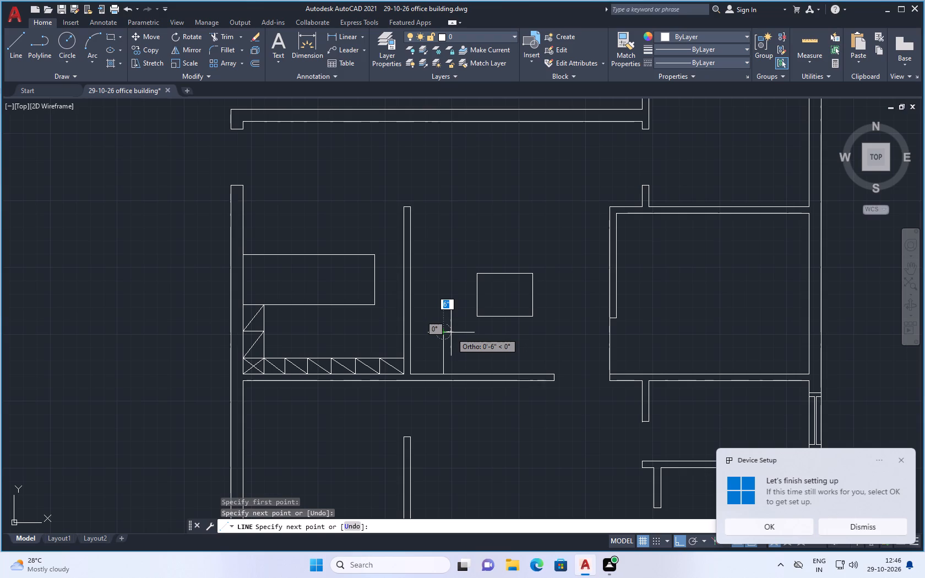
click(451, 332)
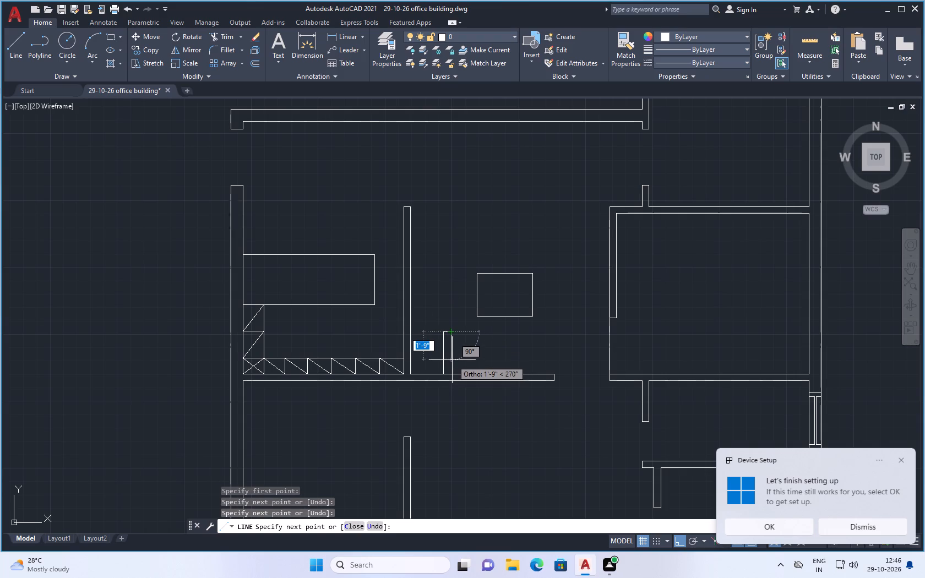
click(451, 361)
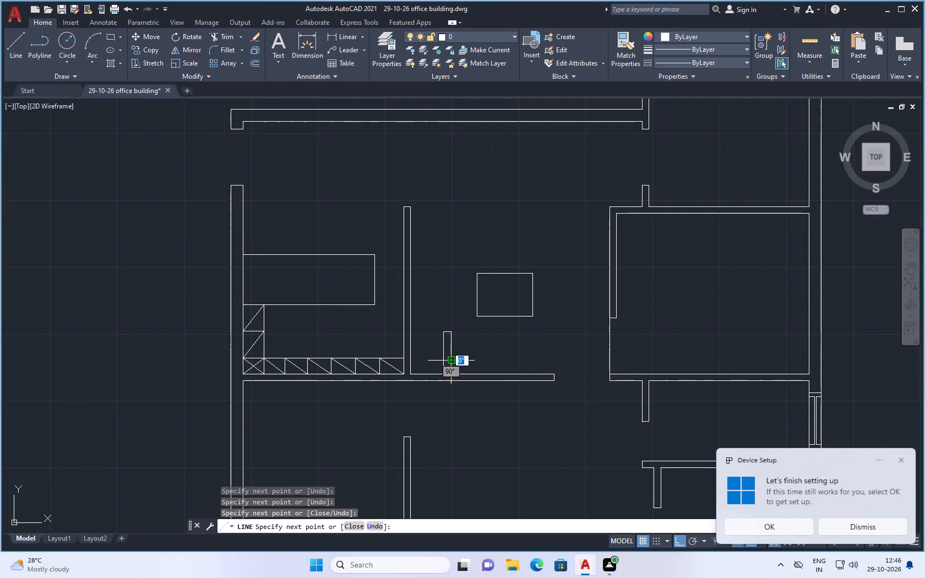
click(530, 358)
key(Escape)
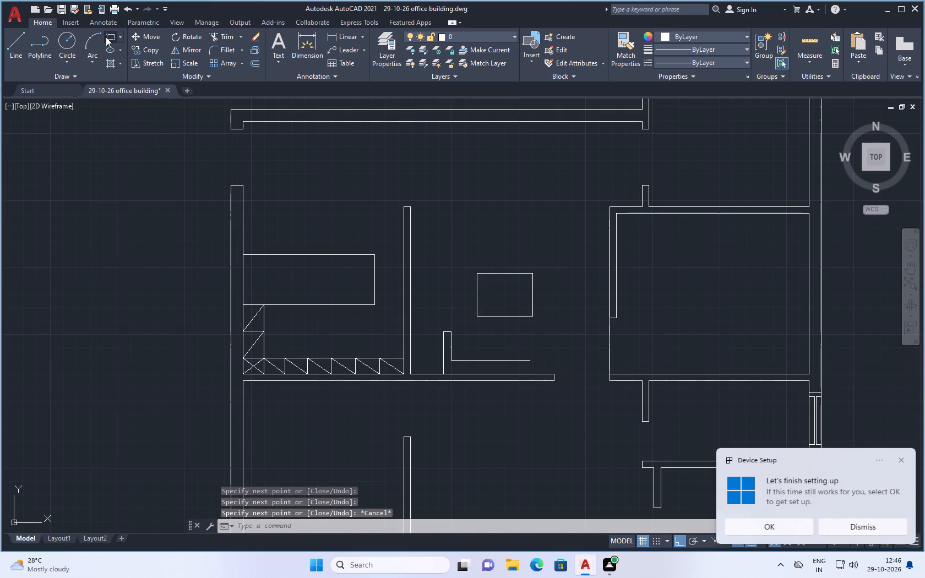
Draw a rectangle about 1'-10" by 1'-9" from the upper end of the 1'-9" line down to the long horizontal line.
click(108, 34)
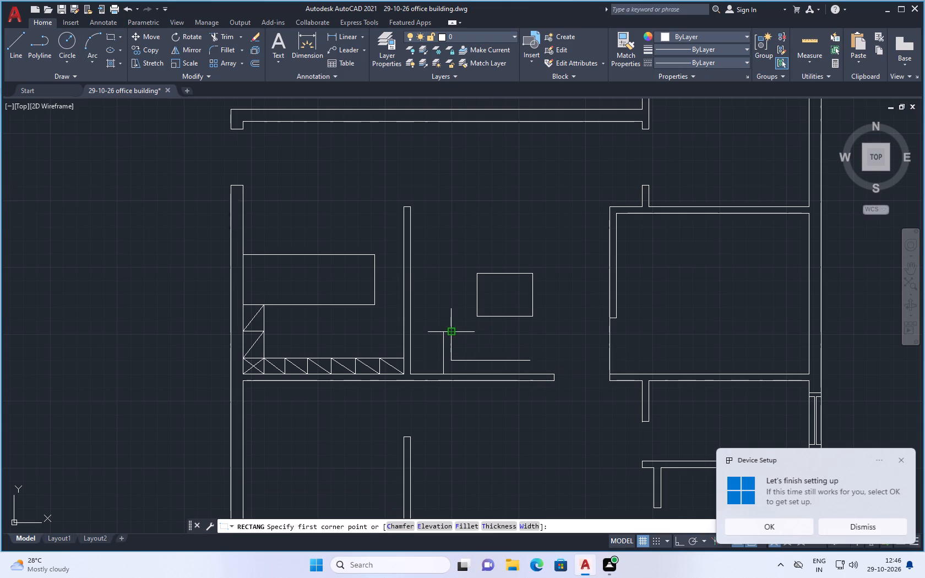
click(454, 333)
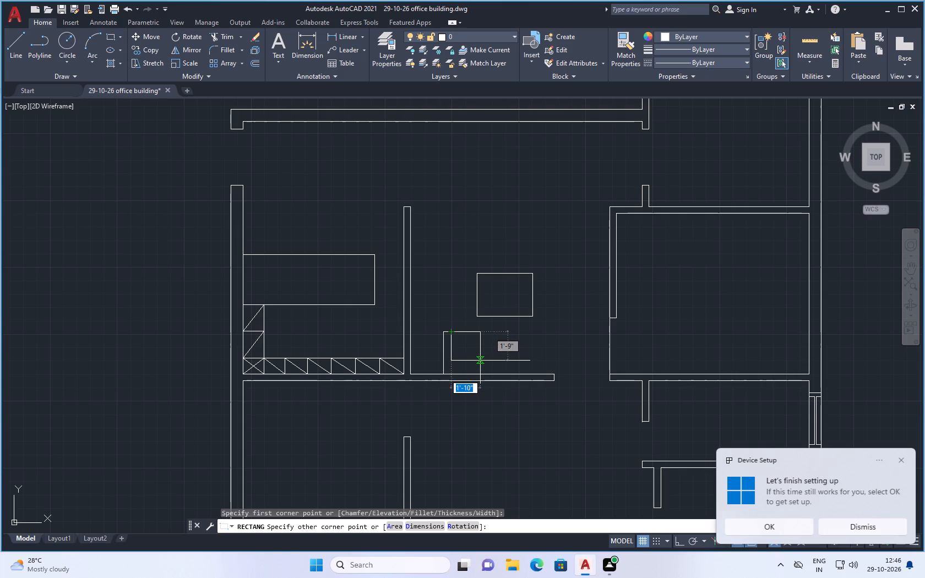
click(480, 361)
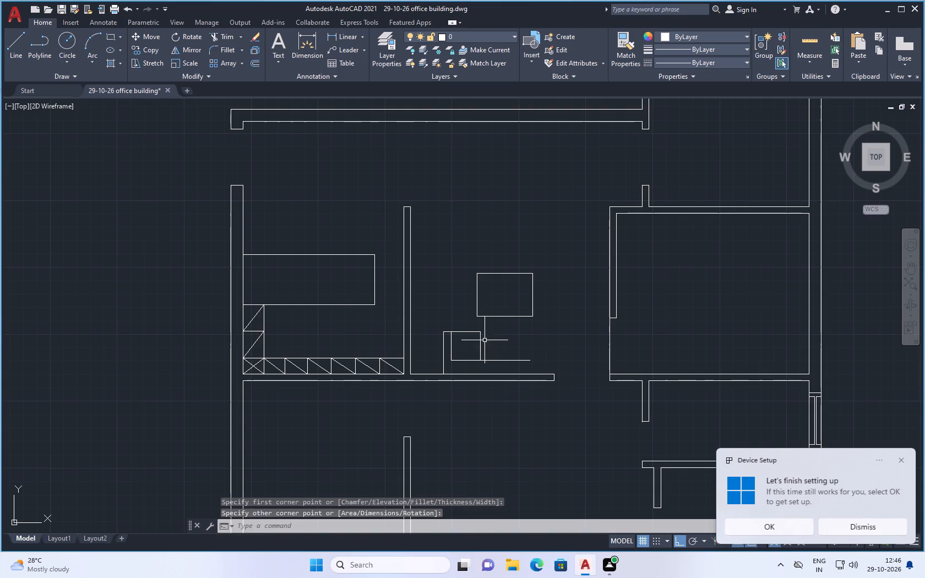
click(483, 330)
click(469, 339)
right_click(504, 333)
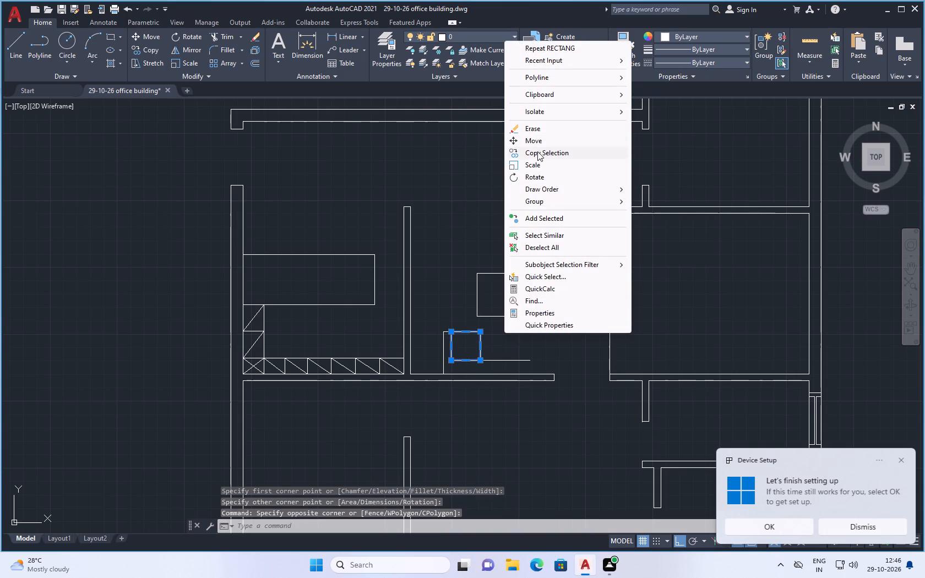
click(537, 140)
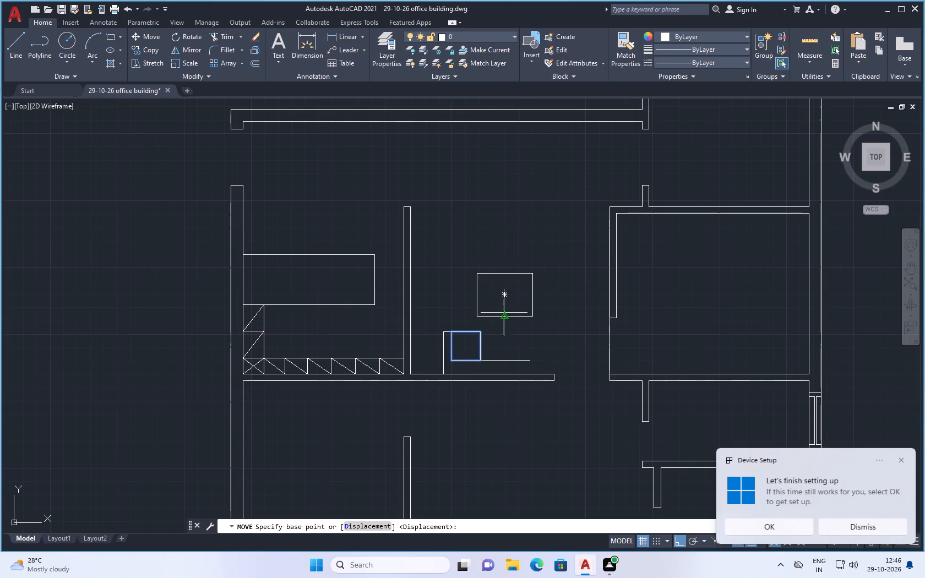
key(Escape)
Copy the small square twice to its right to form a row of three, with the last copy about 3'-8" from the original.
click(495, 330)
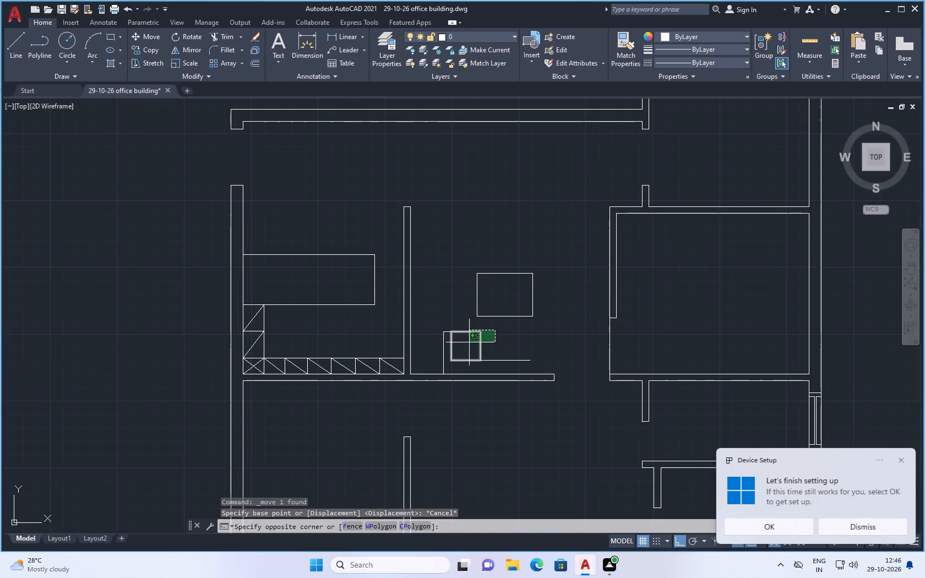
click(469, 342)
right_click(436, 275)
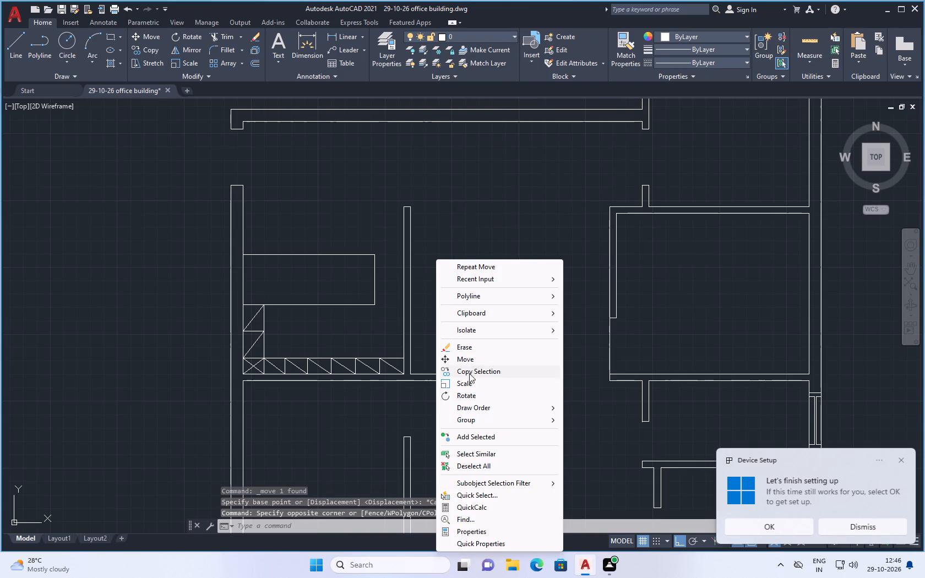
click(475, 370)
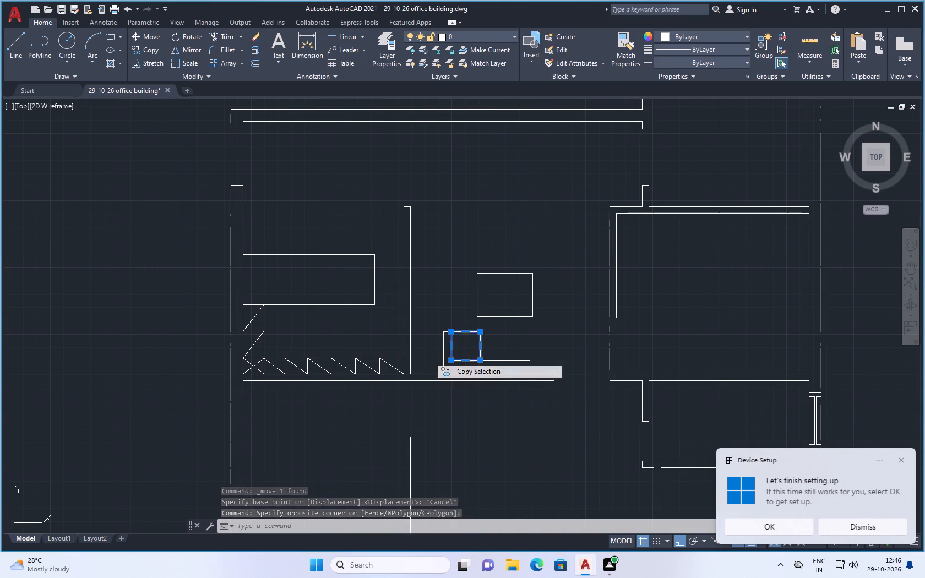
click(465, 346)
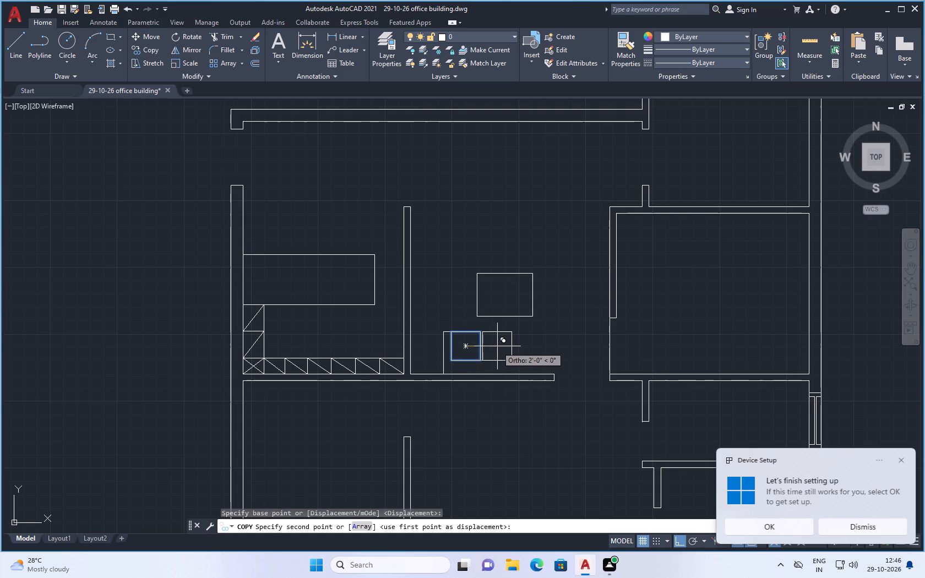
click(496, 347)
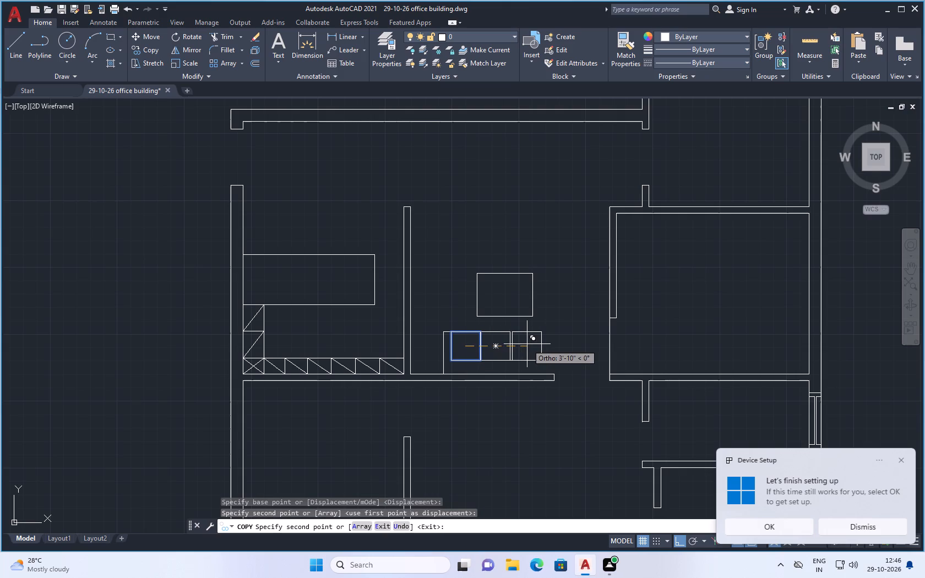
click(525, 342)
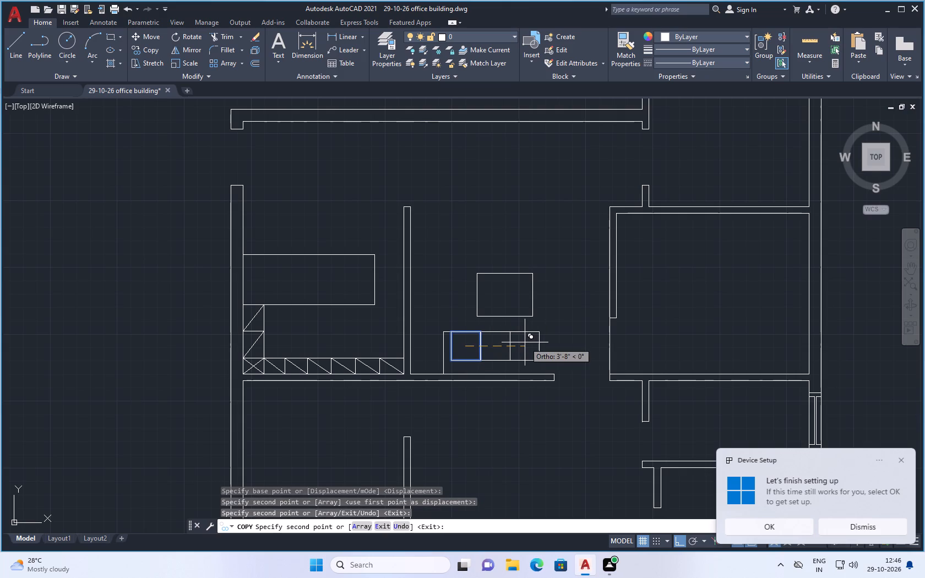
key(Escape)
Erase the vertical line and the short top line beside the left end of the row of squares.
scroll(529, 373, down, 2)
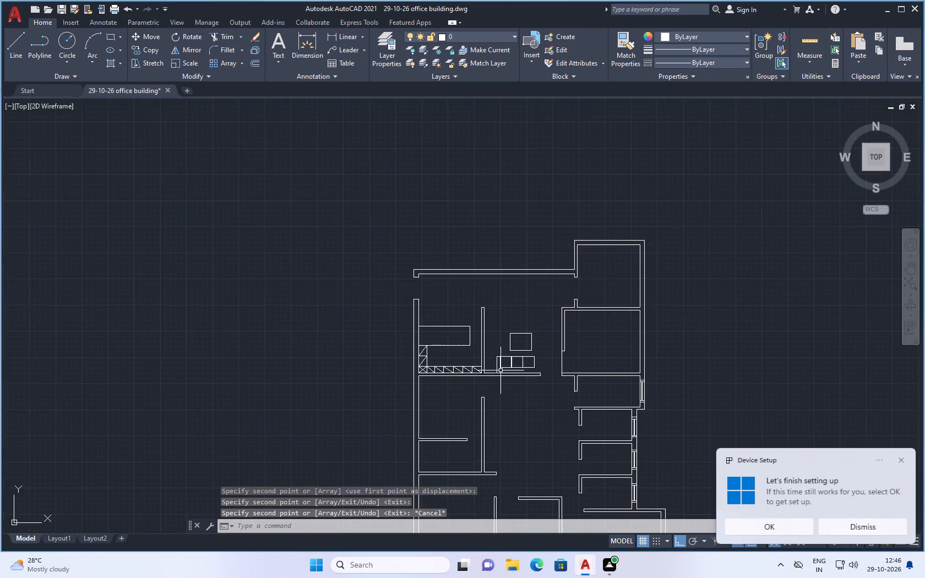
scroll(499, 370, up, 2)
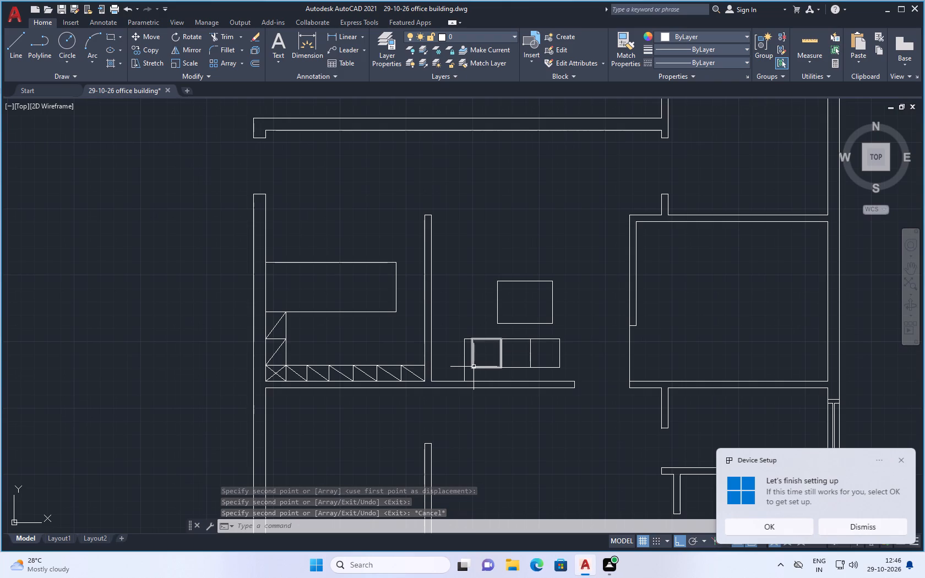
scroll(474, 366, down, 1)
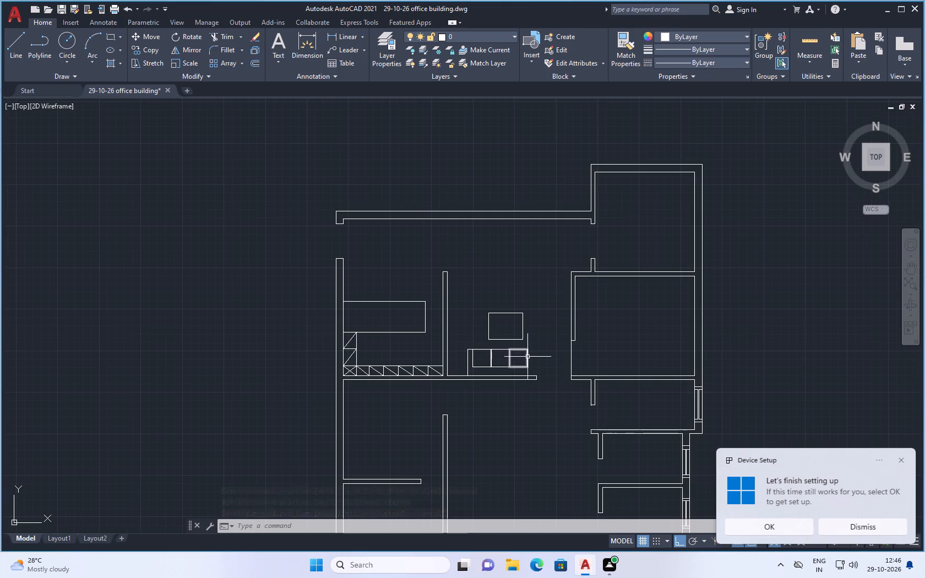
scroll(527, 370, up, 1)
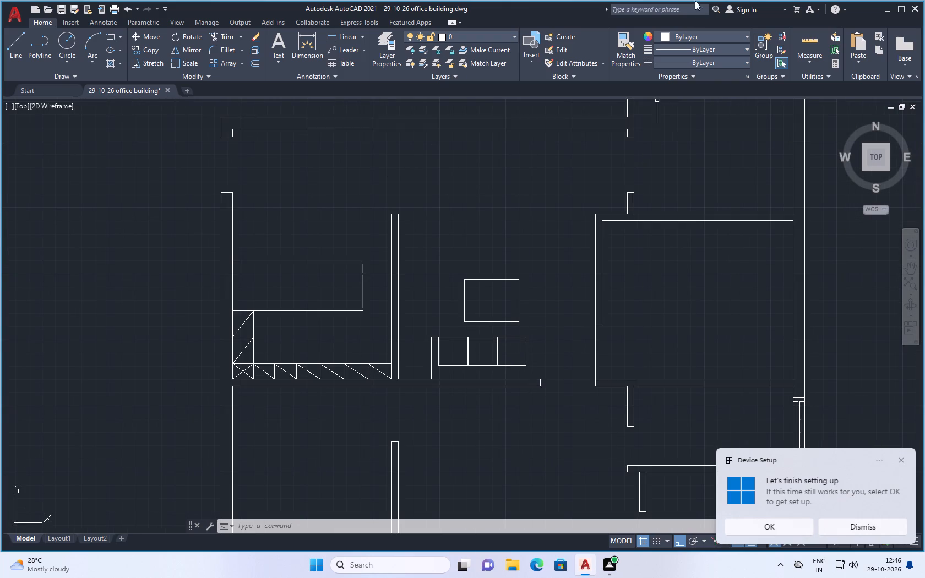
scroll(355, 329, up, 1)
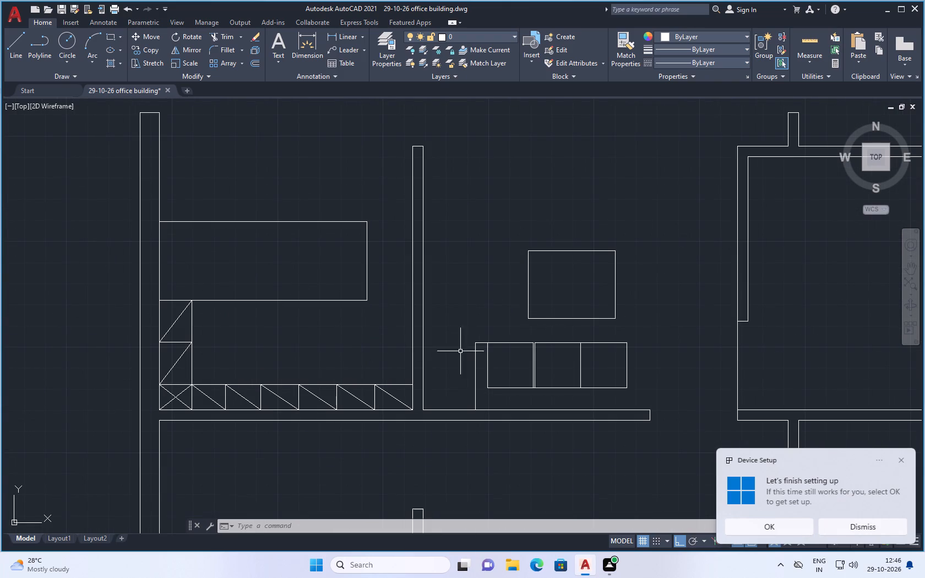
click(476, 356)
click(479, 343)
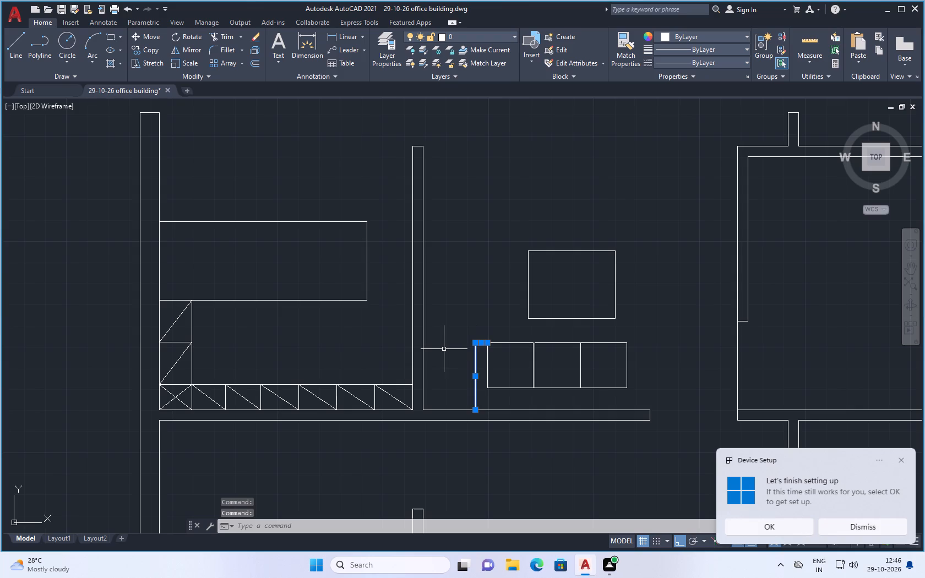
key(Delete)
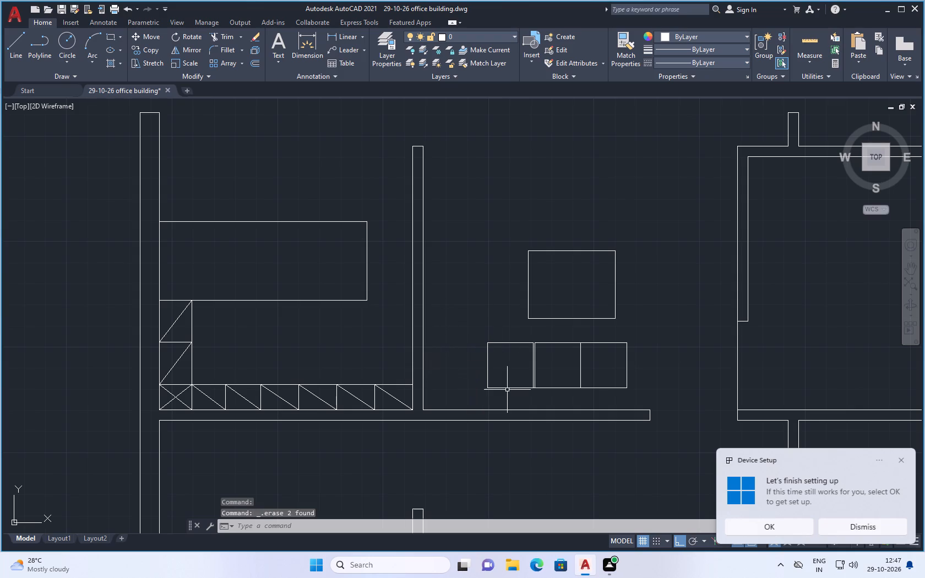
Stretch the right edge of the leftmost square to meet the middle square and close the gap between them.
scroll(529, 330, up, 3)
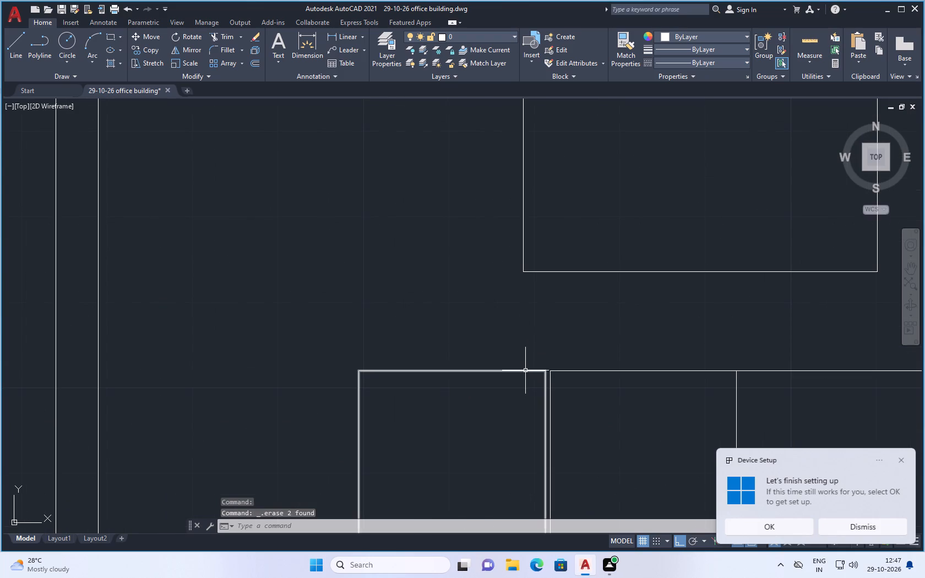
click(525, 370)
scroll(541, 426, up, 1)
scroll(532, 391, down, 2)
scroll(535, 438, up, 1)
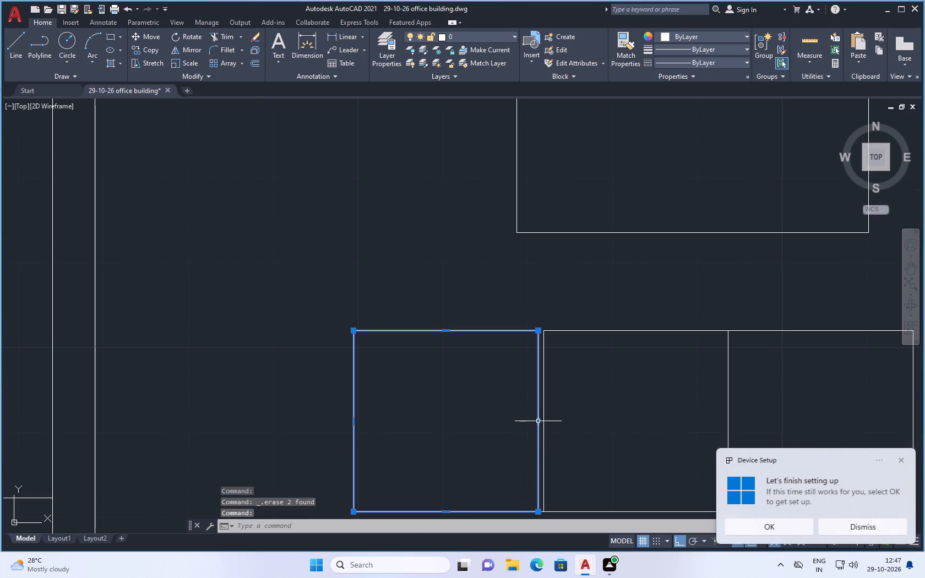
click(536, 424)
click(543, 424)
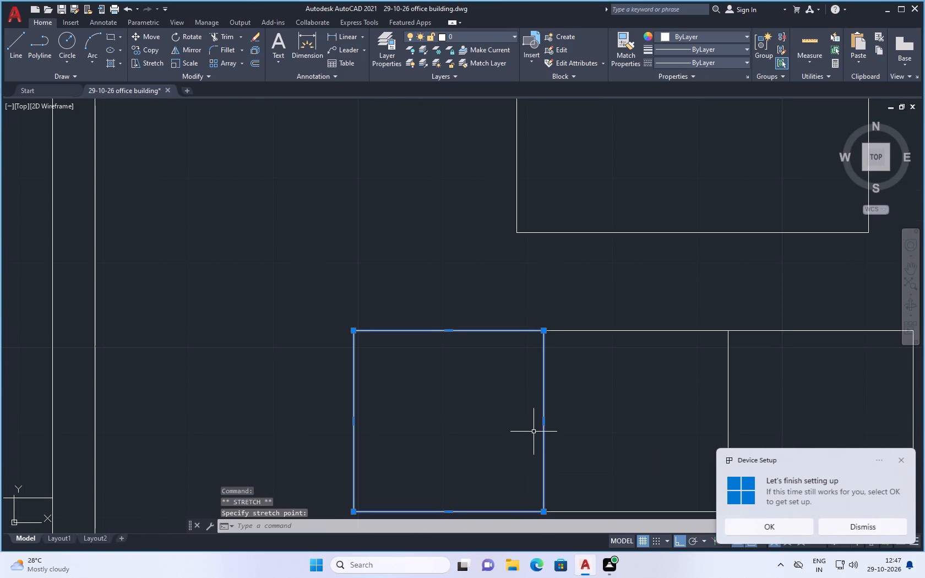
key(Escape)
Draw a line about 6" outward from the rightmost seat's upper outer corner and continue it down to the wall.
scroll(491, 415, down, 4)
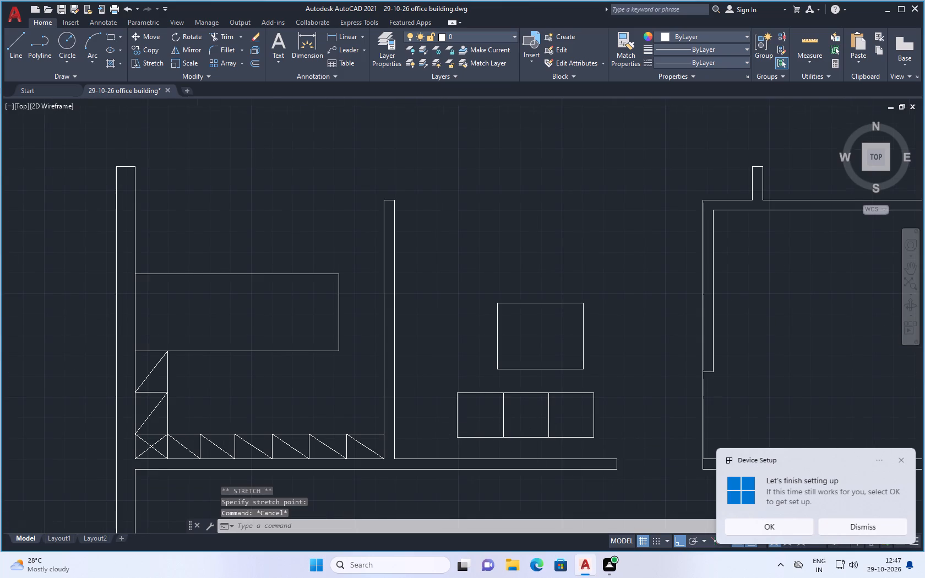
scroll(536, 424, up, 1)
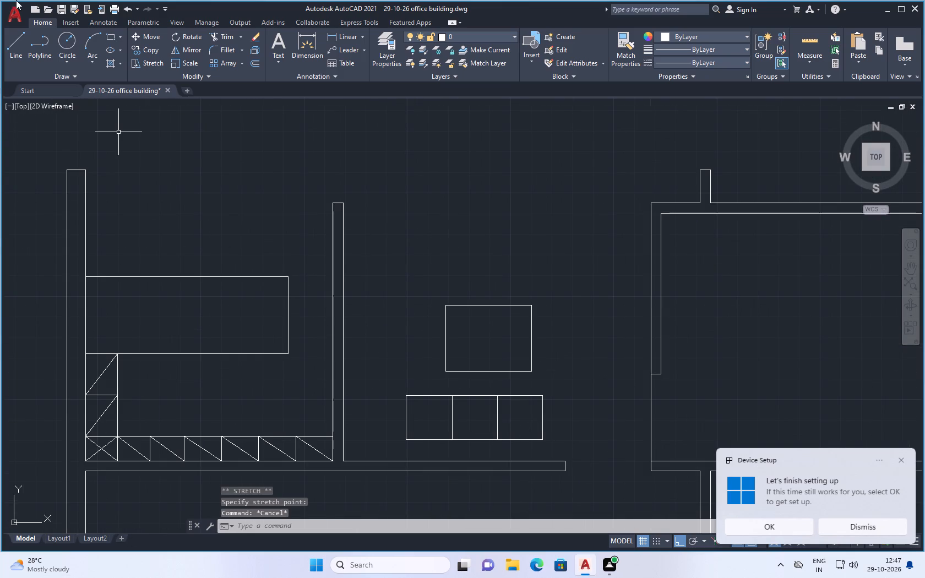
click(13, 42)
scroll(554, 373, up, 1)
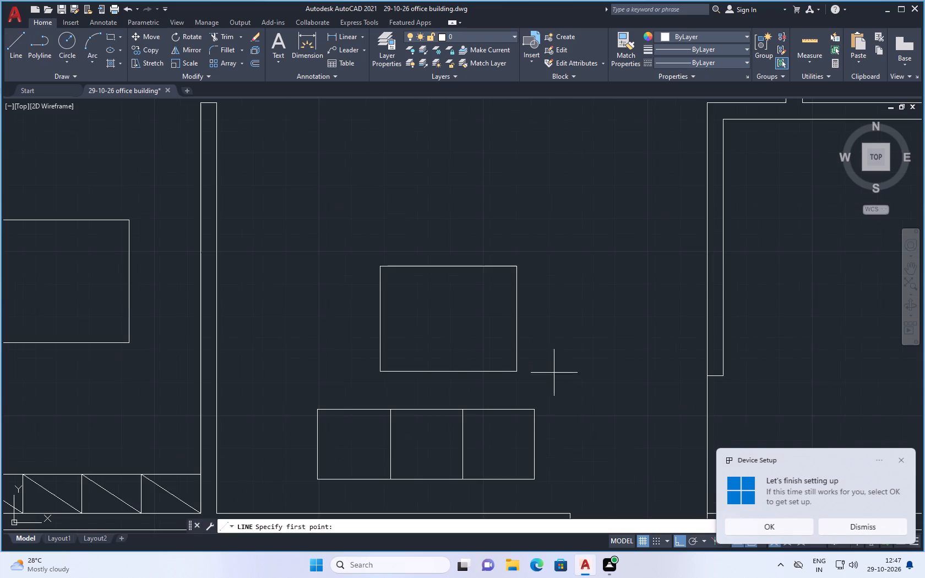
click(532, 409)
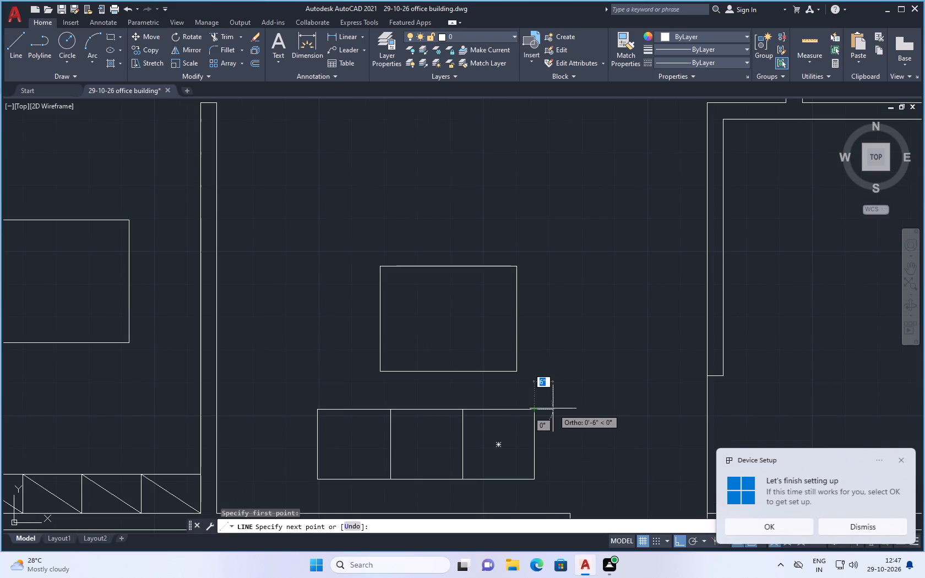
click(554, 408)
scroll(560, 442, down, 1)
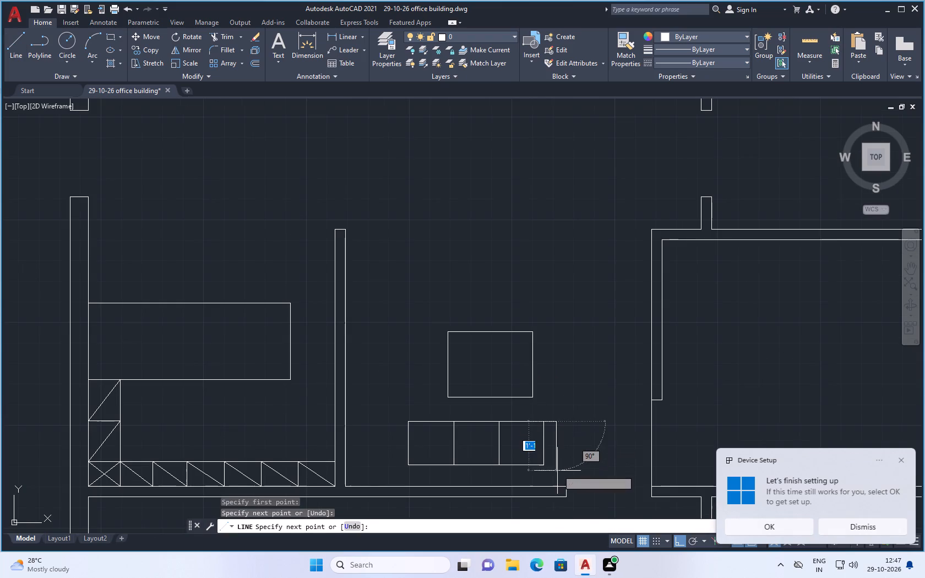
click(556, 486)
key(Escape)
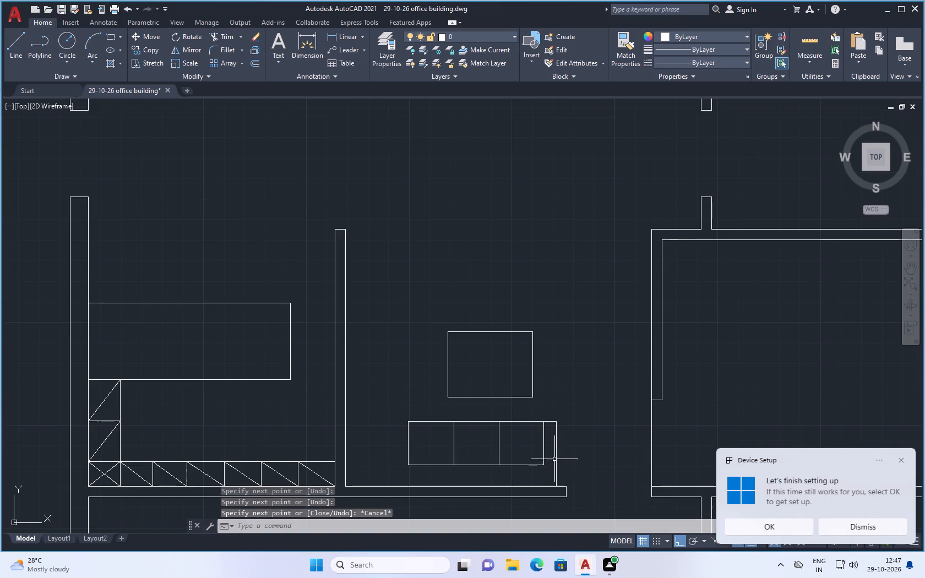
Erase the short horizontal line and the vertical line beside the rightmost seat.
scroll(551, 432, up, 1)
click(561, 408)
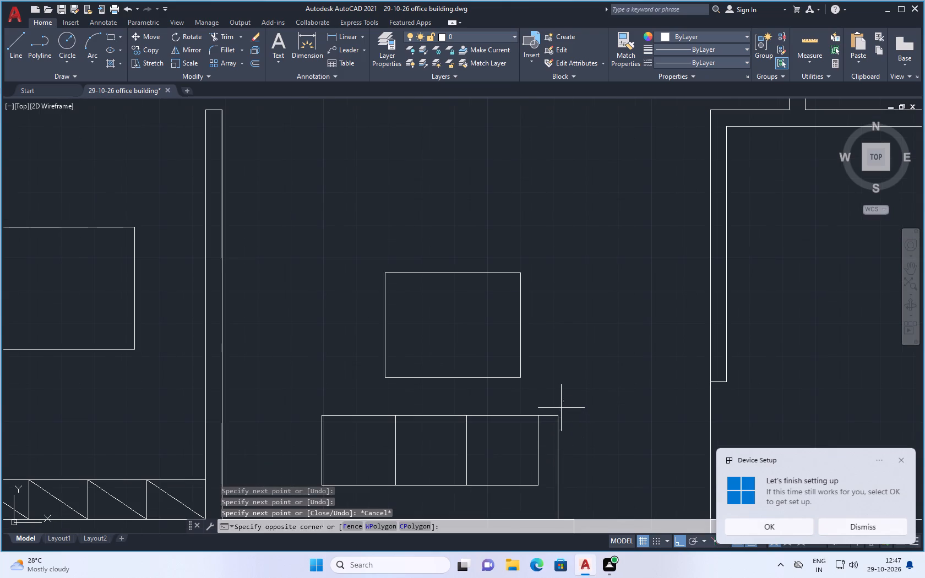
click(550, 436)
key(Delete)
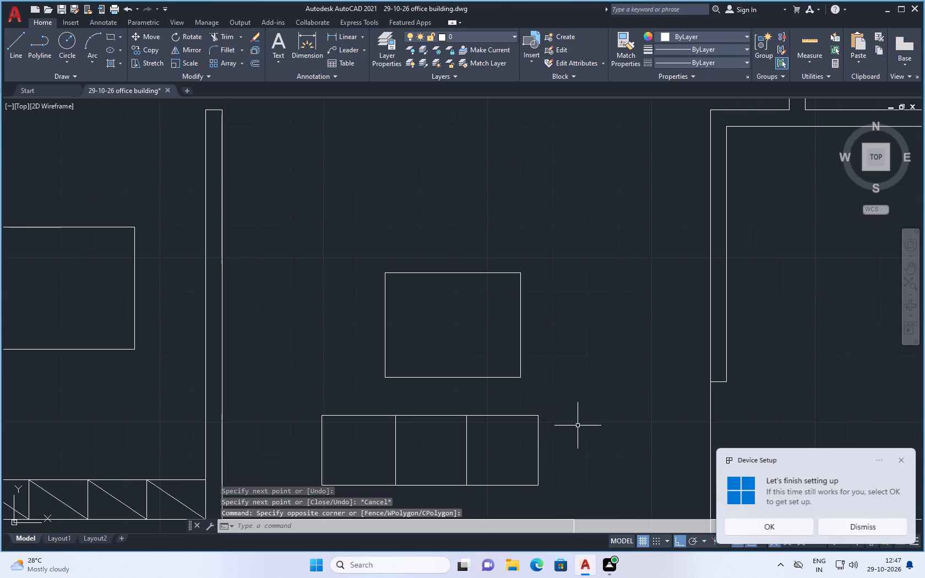
Draw a line about 8" outward from the rightmost seat's upper outer corner, then about 2'-9" down to the wall.
click(14, 44)
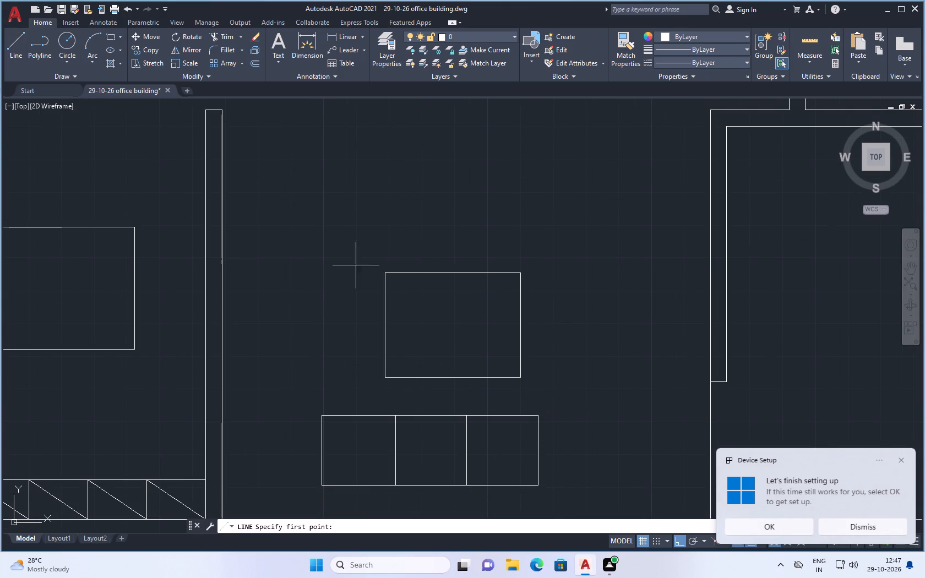
click(536, 414)
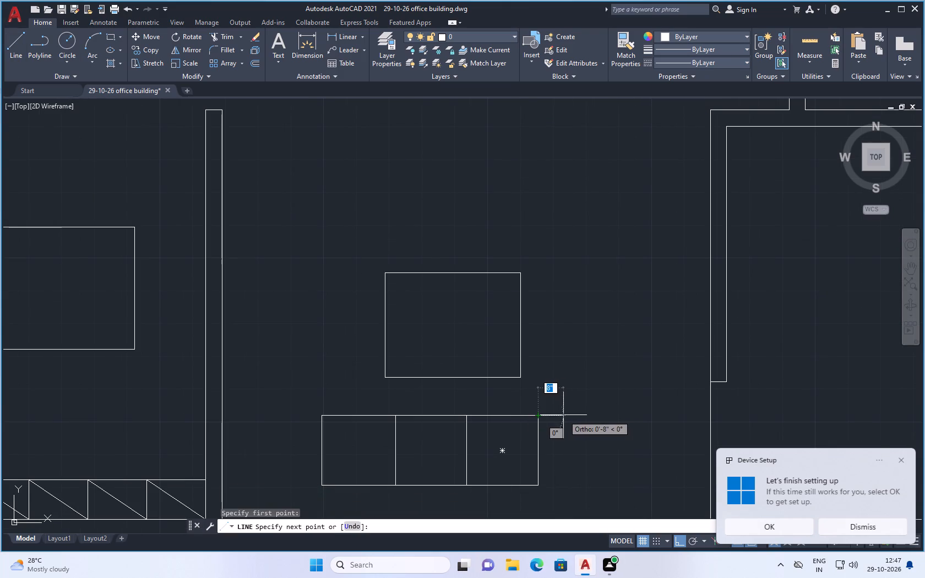
click(563, 415)
scroll(577, 427, down, 2)
scroll(573, 461, up, 1)
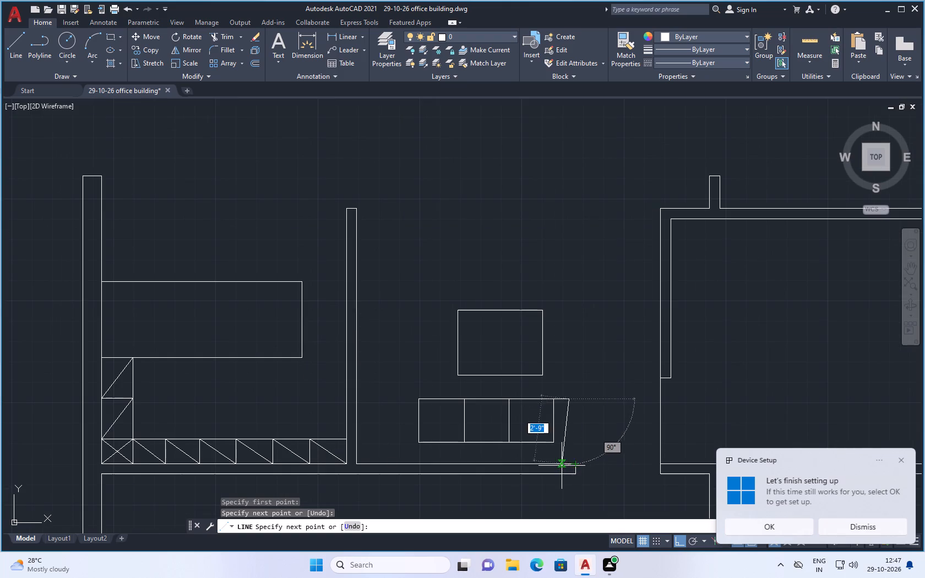
click(567, 466)
key(Escape)
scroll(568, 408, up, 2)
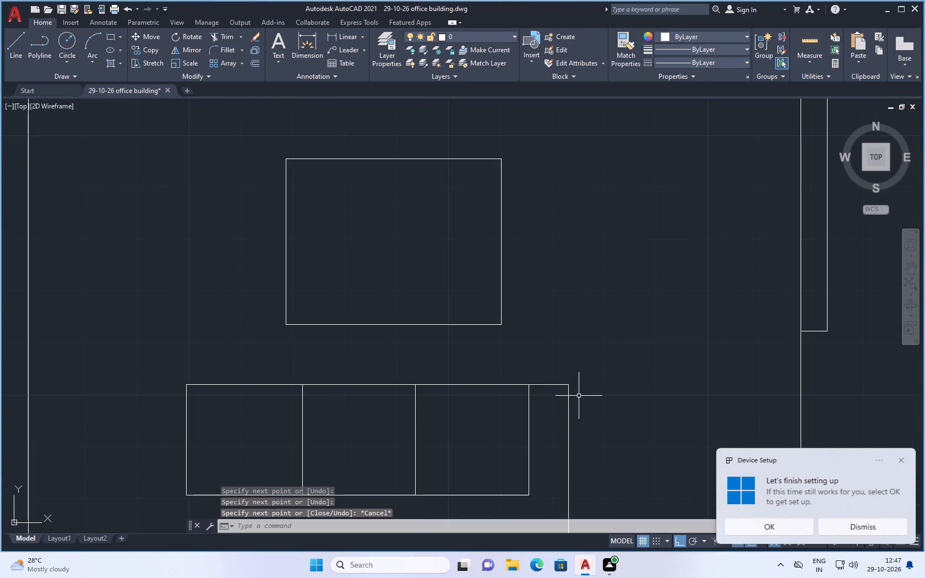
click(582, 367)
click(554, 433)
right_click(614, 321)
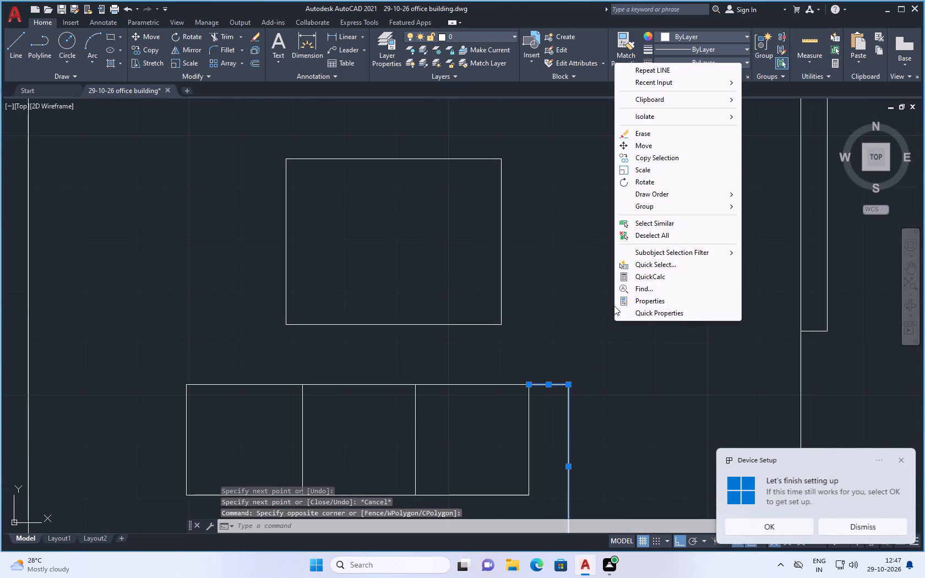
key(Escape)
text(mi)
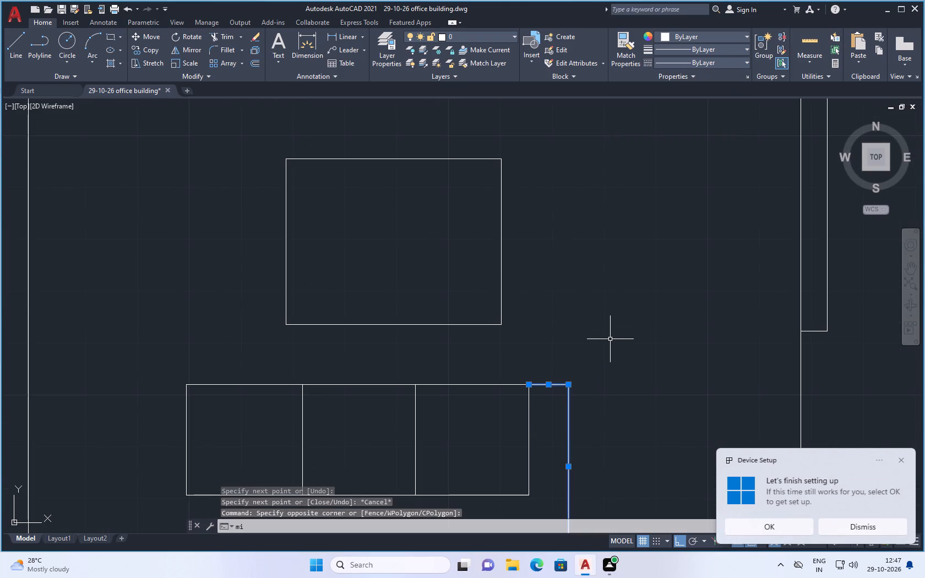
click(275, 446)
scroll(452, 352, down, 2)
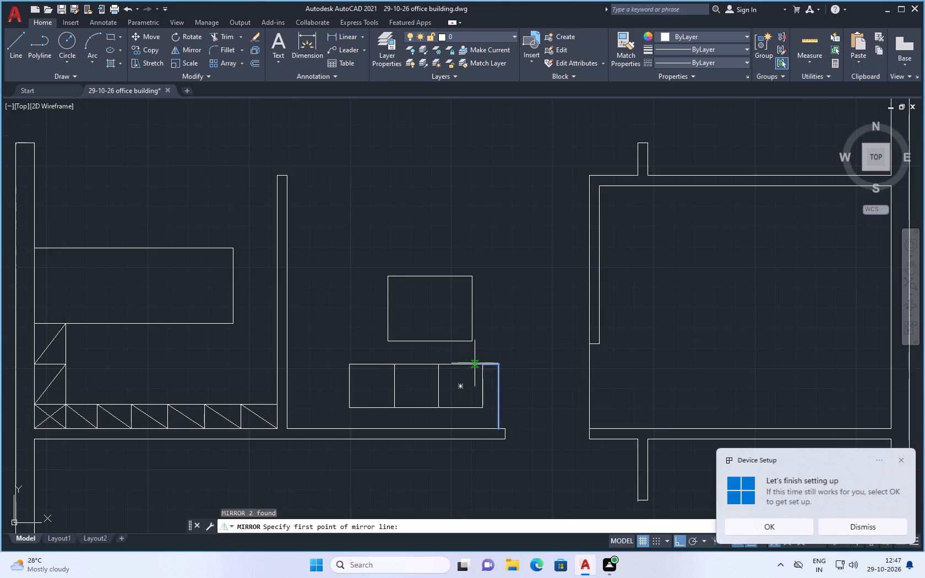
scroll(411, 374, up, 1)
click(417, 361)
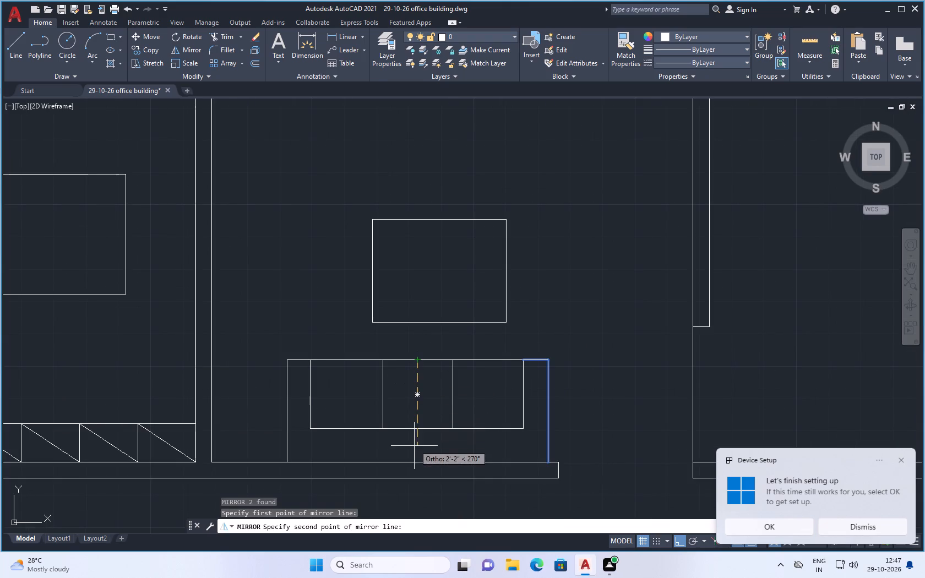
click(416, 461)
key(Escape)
Mirror the two armrest lines about the vertical axis through the middle seat's top midpoint, keeping the source lines.
scroll(507, 324, down, 2)
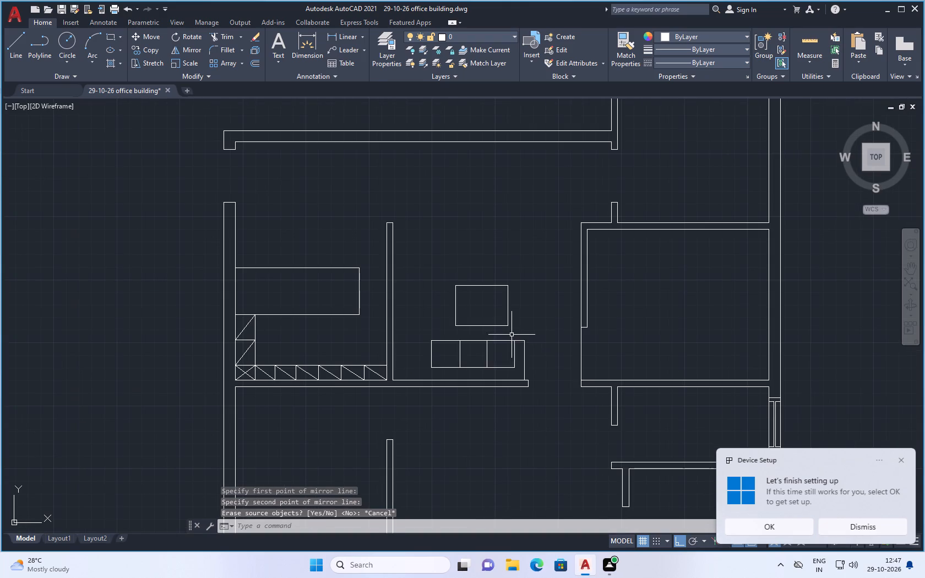
scroll(532, 334, up, 2)
drag(519, 345, 519, 351)
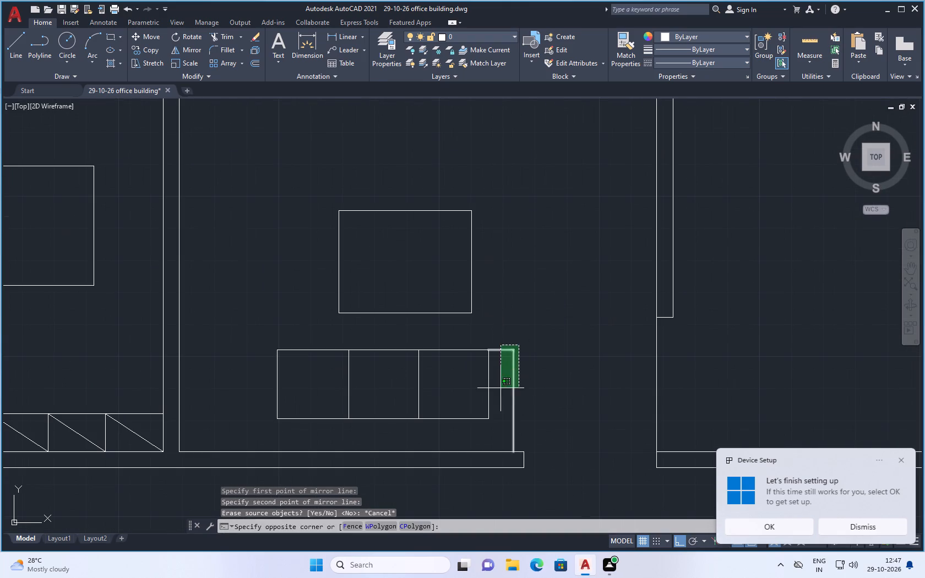
click(500, 390)
text(mi)
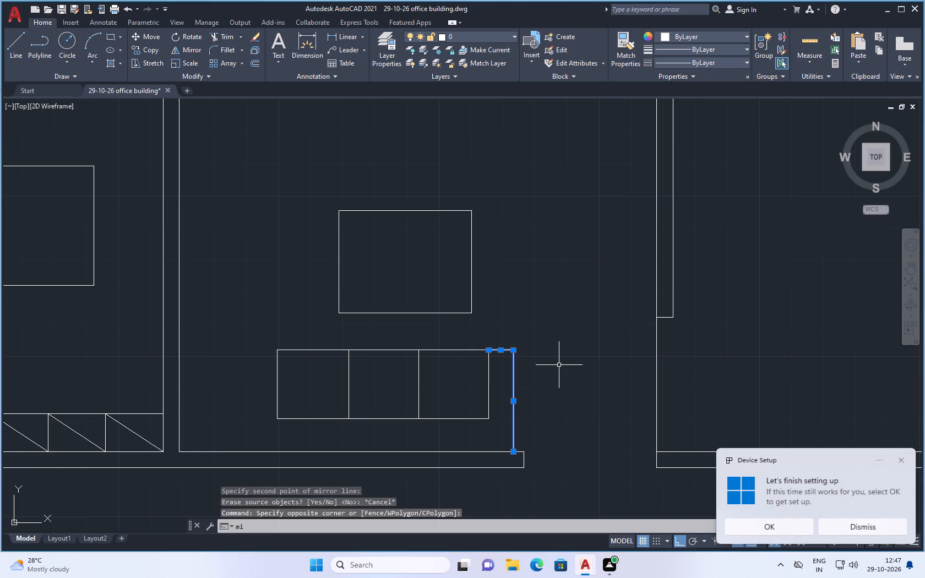
click(290, 448)
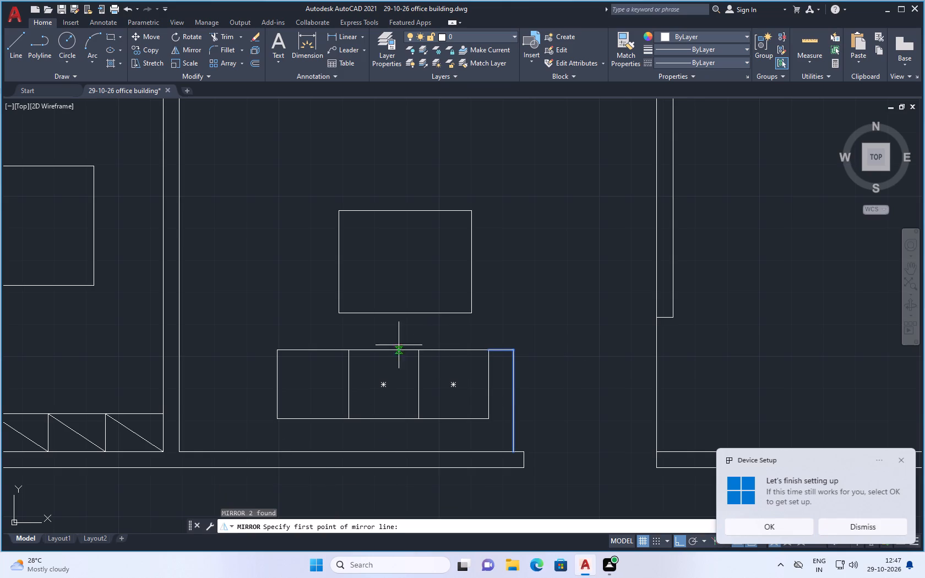
click(384, 350)
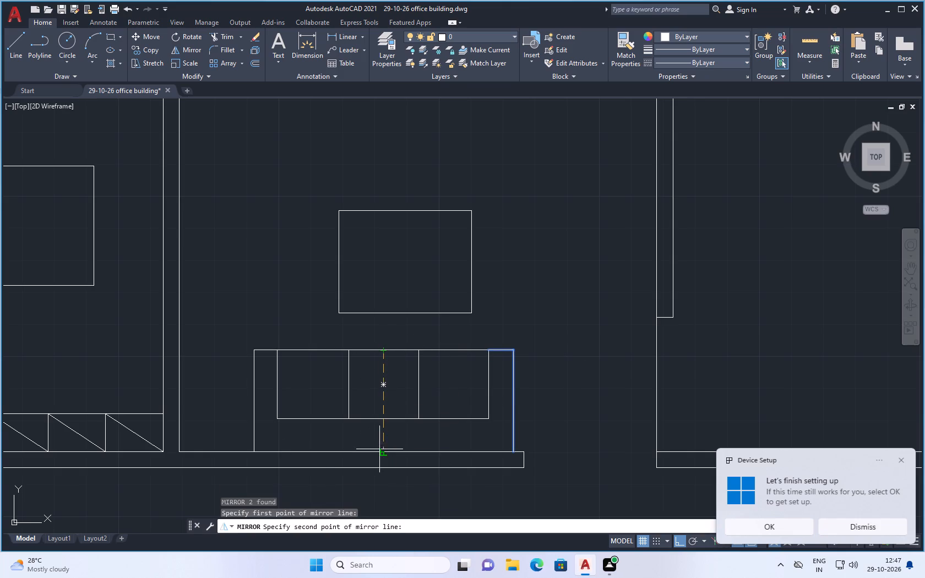
click(379, 450)
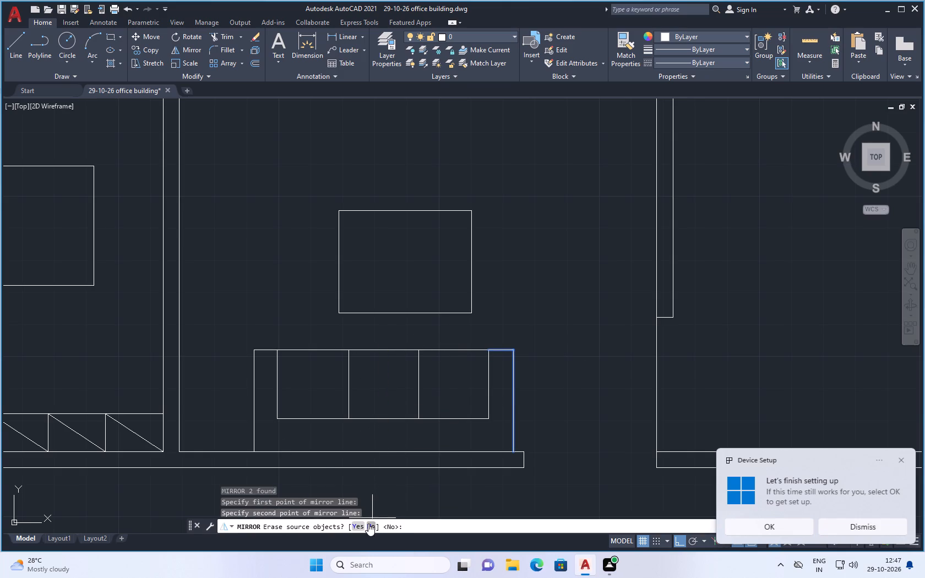
click(368, 524)
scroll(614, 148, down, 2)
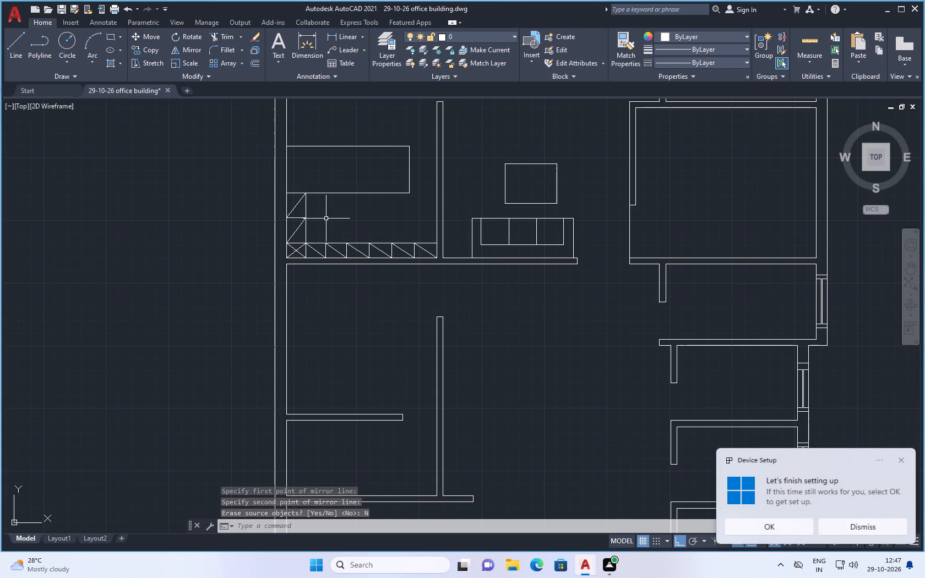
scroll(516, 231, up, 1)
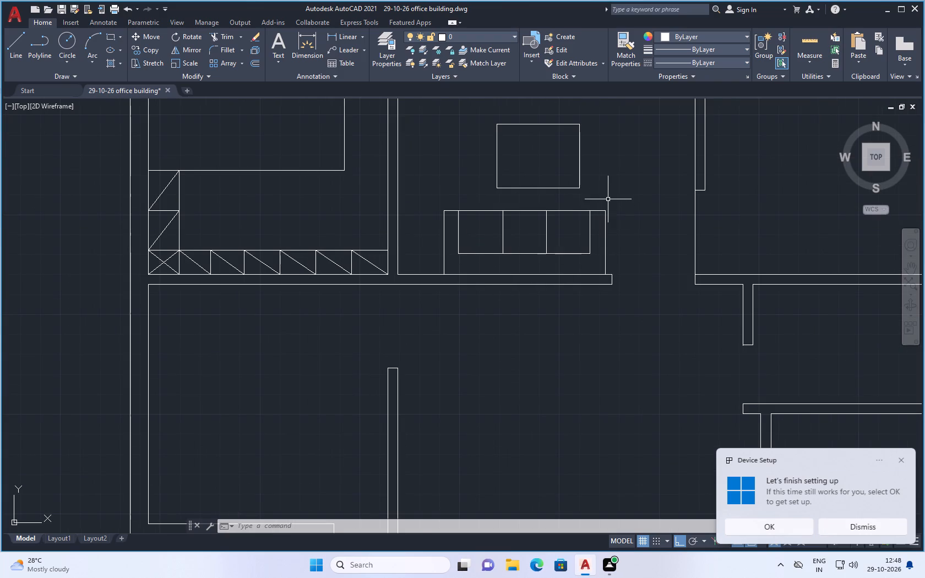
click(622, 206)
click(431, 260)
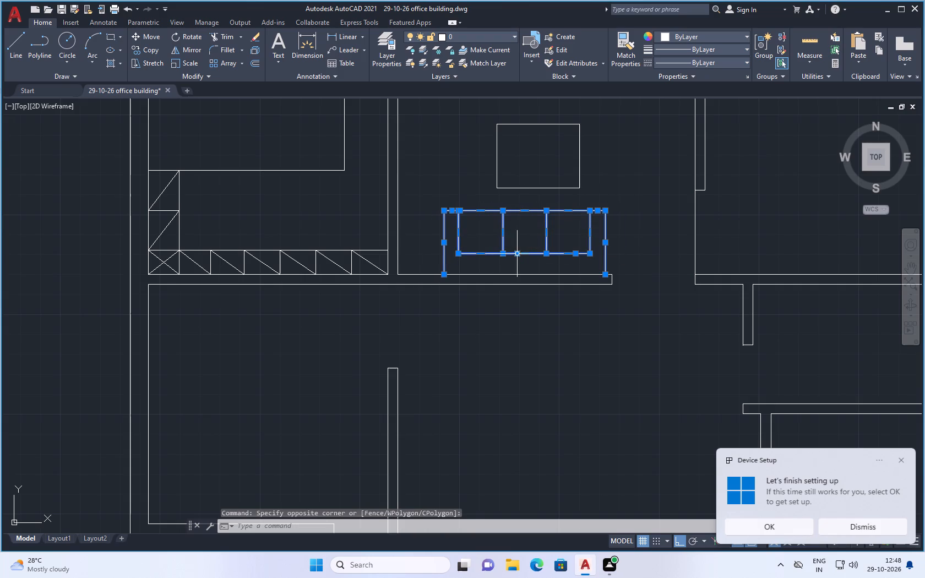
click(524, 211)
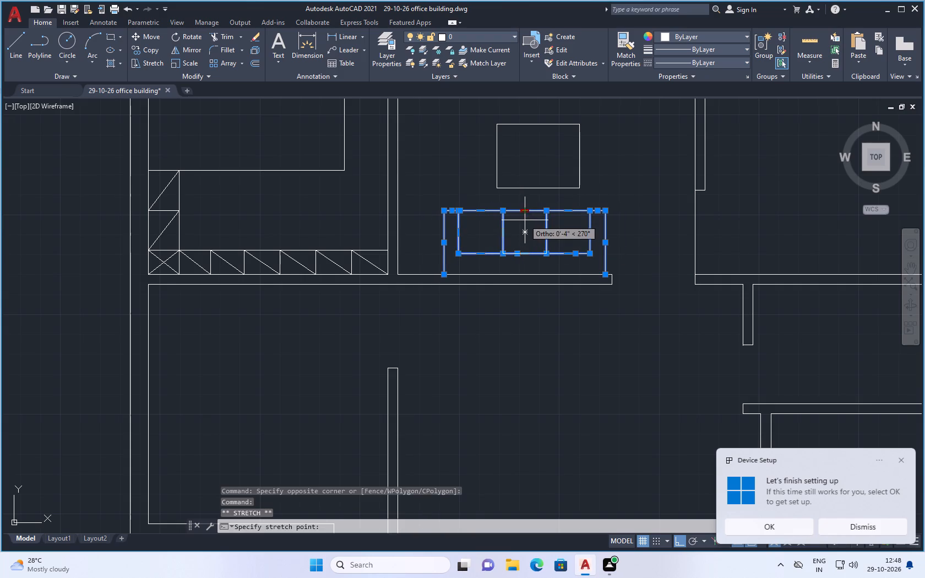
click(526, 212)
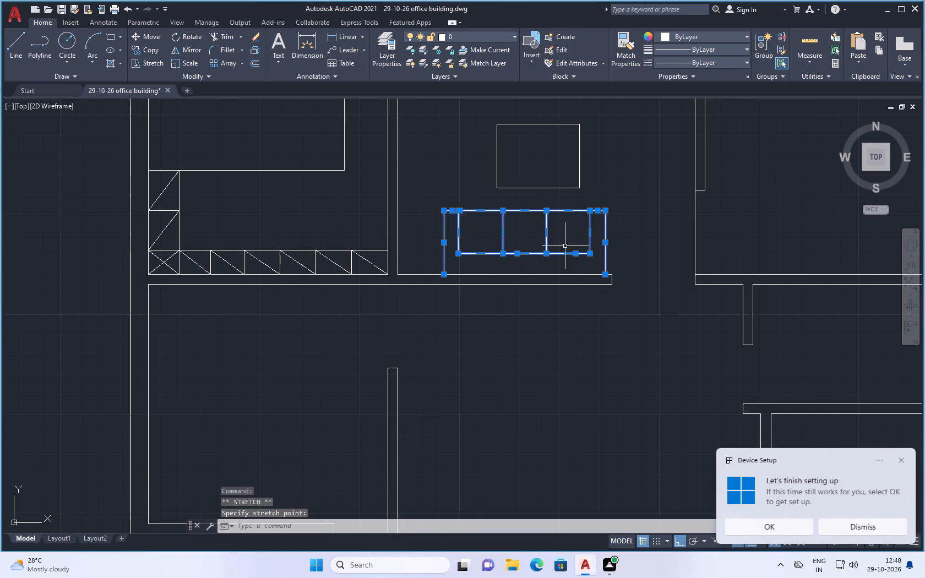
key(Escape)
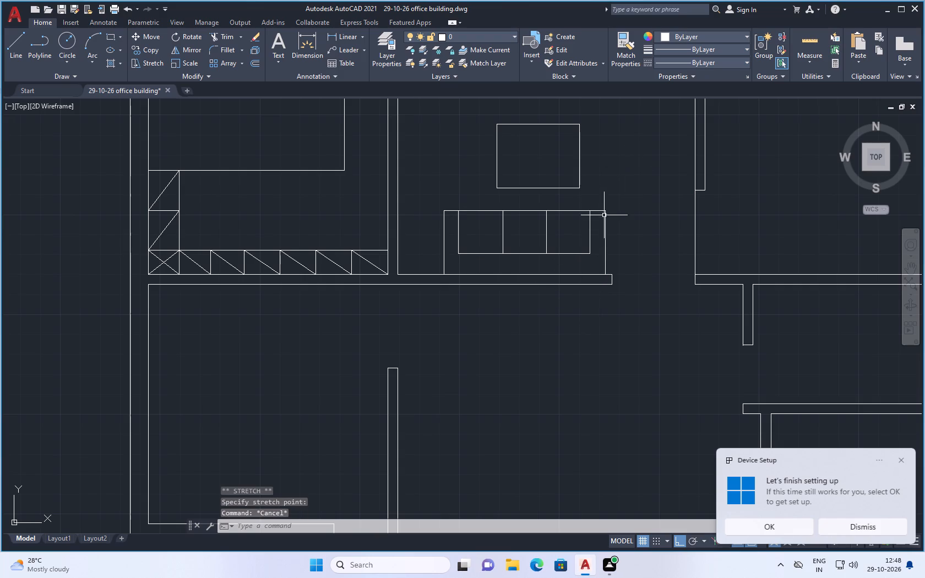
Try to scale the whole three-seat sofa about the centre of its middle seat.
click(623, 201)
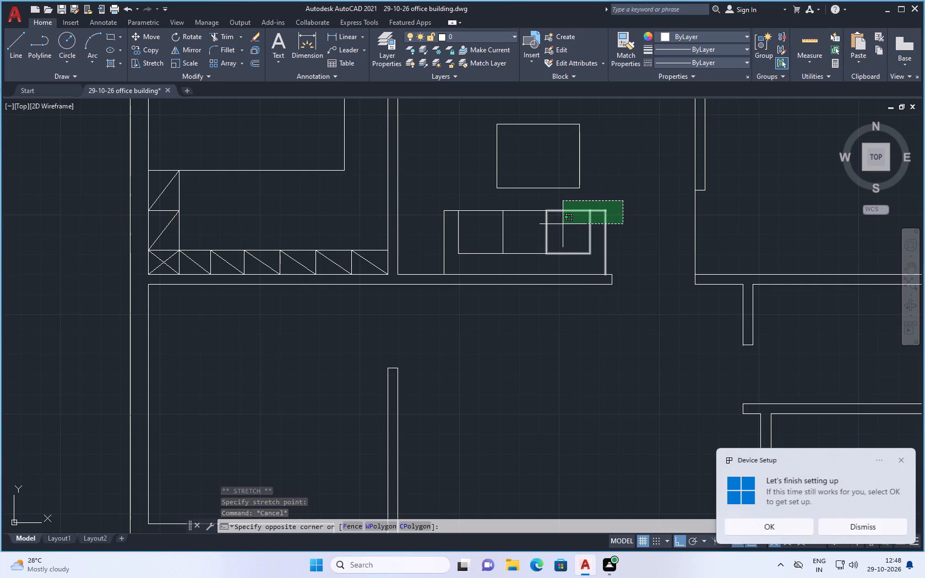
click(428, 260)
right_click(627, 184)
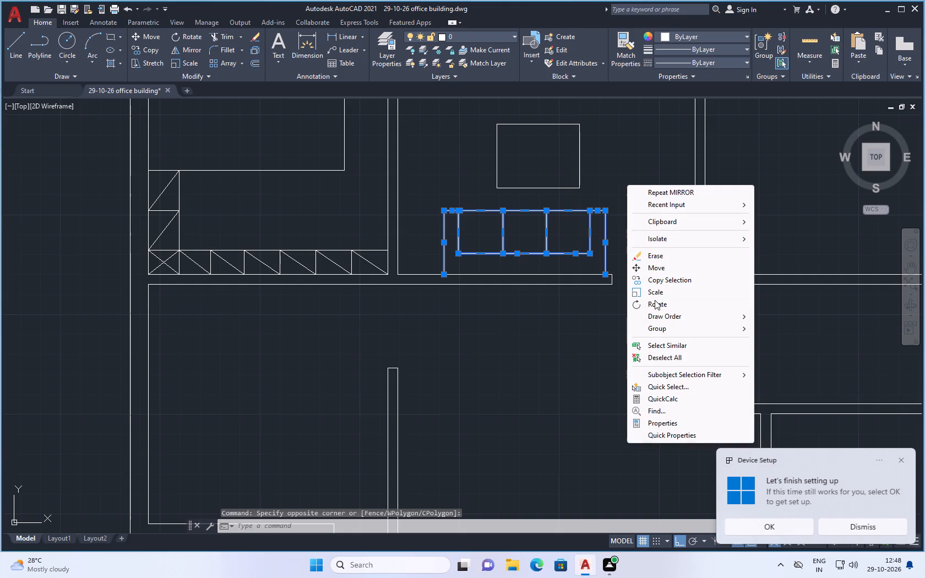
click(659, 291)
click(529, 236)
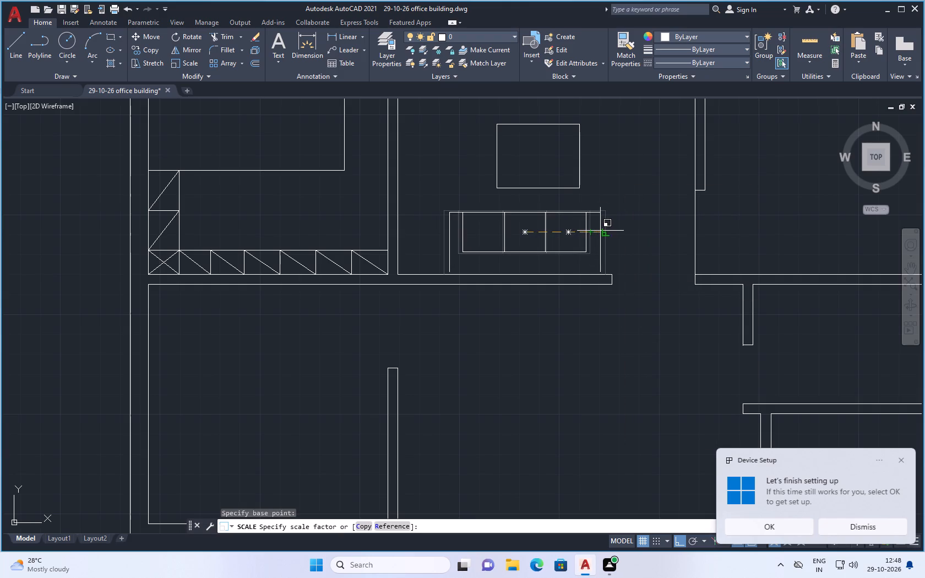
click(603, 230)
Move the whole three-seat sofa a short distance horizontally along the wall toward the middle partition.
click(622, 201)
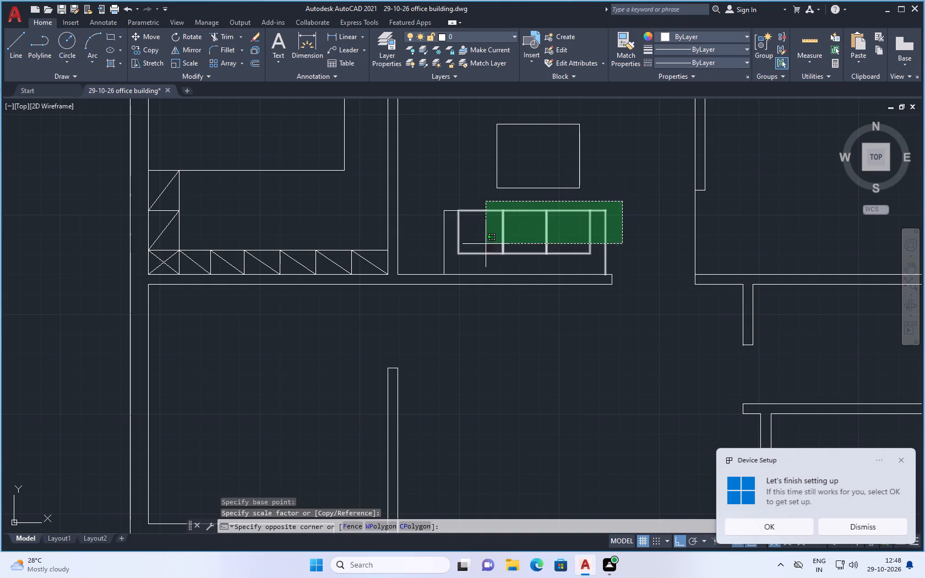
click(429, 259)
right_click(642, 177)
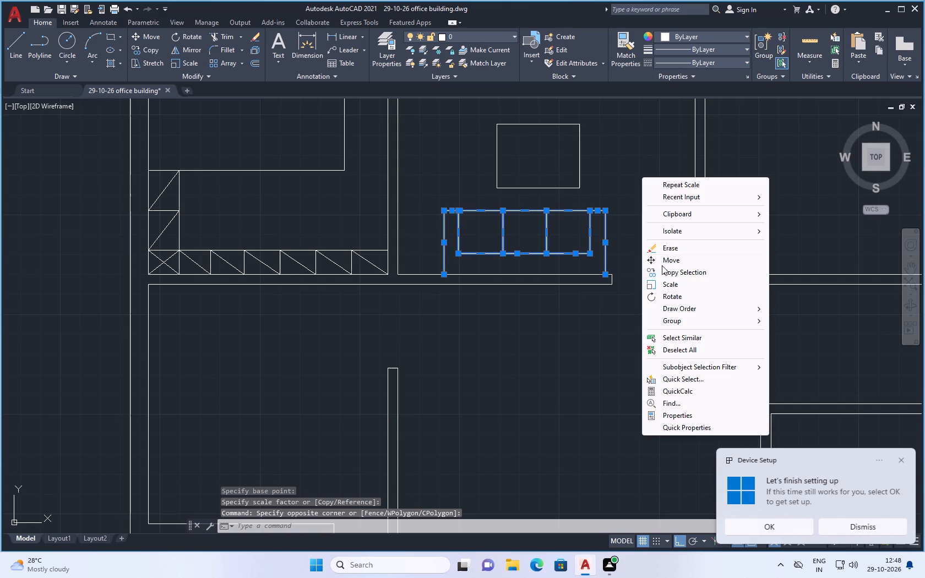
click(677, 259)
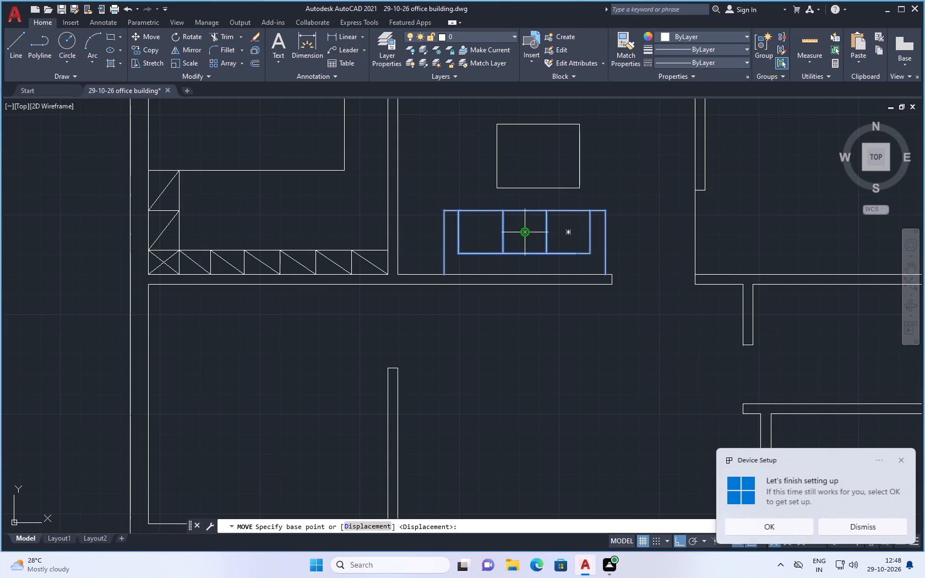
click(527, 232)
click(515, 231)
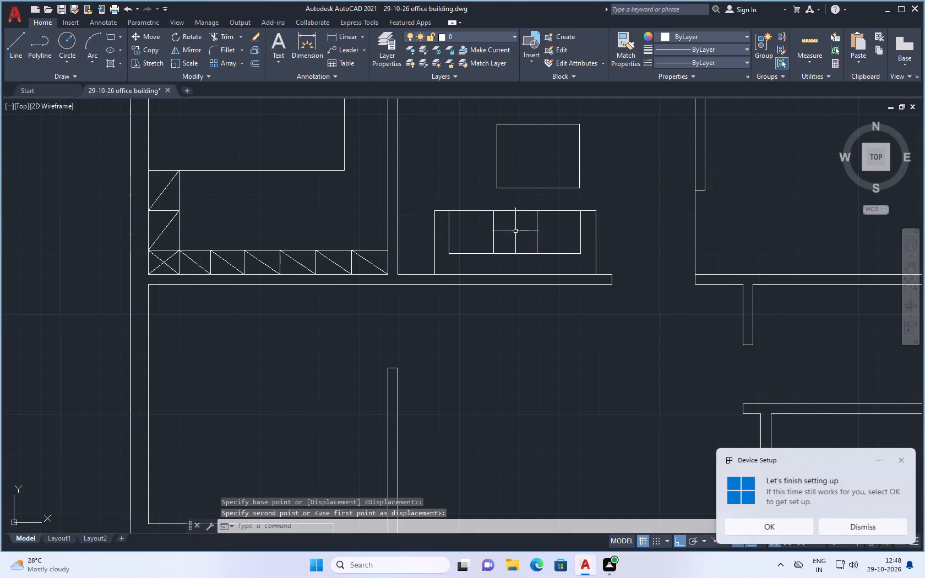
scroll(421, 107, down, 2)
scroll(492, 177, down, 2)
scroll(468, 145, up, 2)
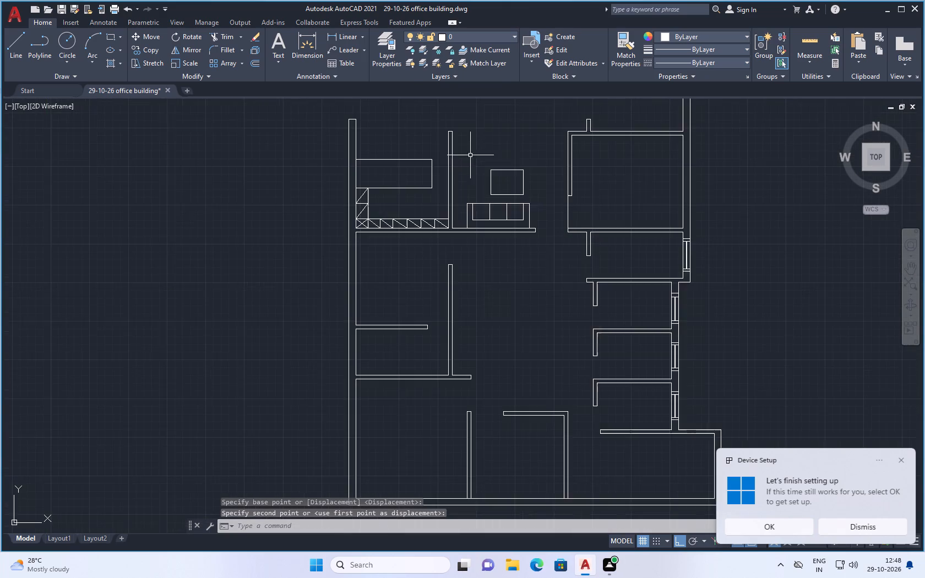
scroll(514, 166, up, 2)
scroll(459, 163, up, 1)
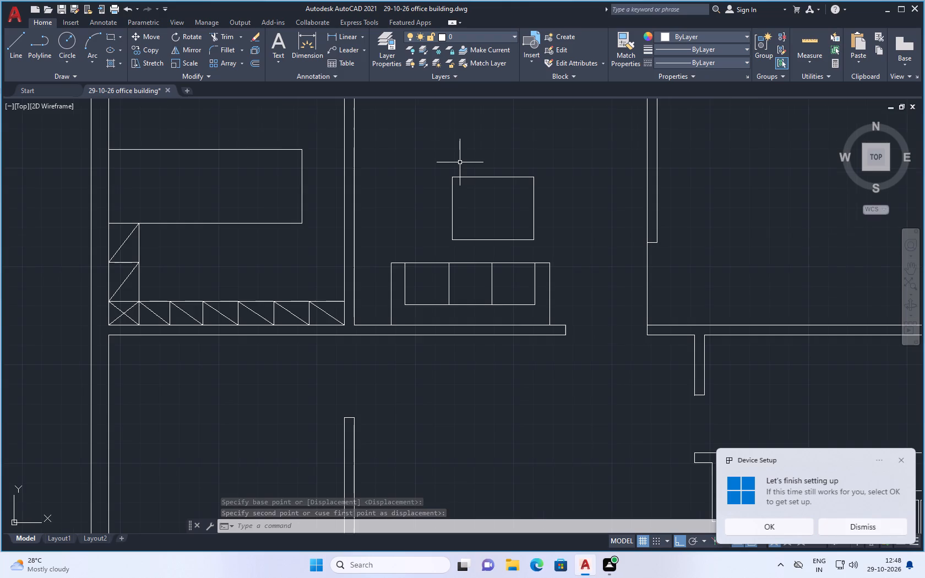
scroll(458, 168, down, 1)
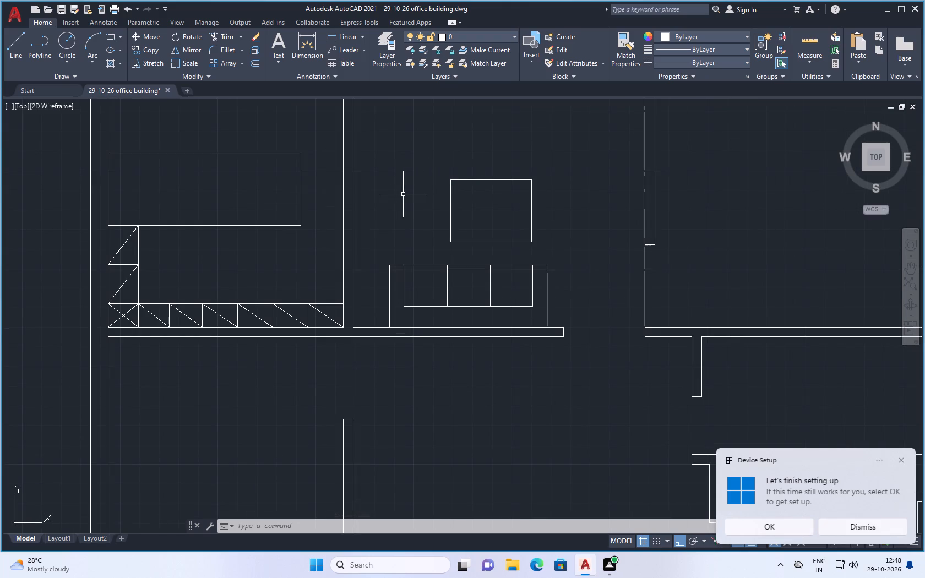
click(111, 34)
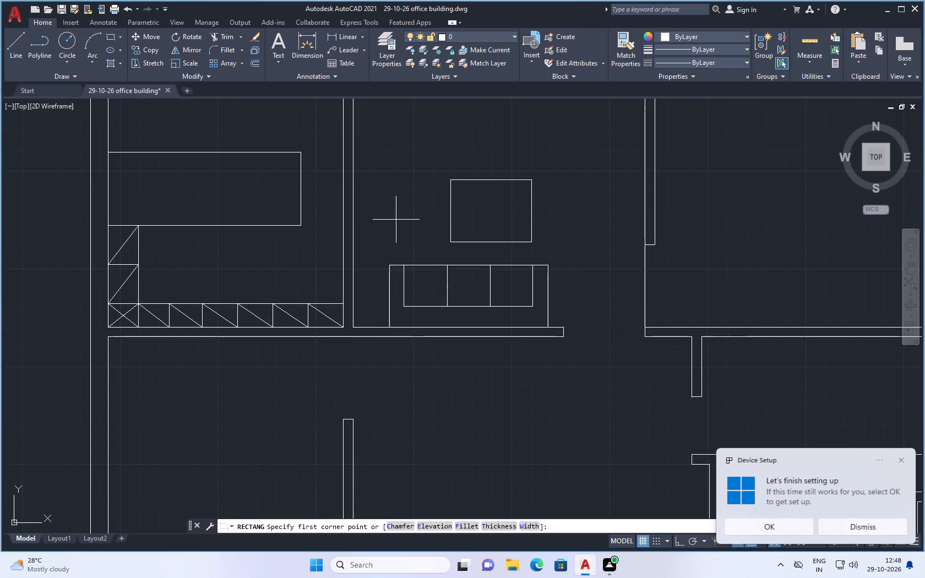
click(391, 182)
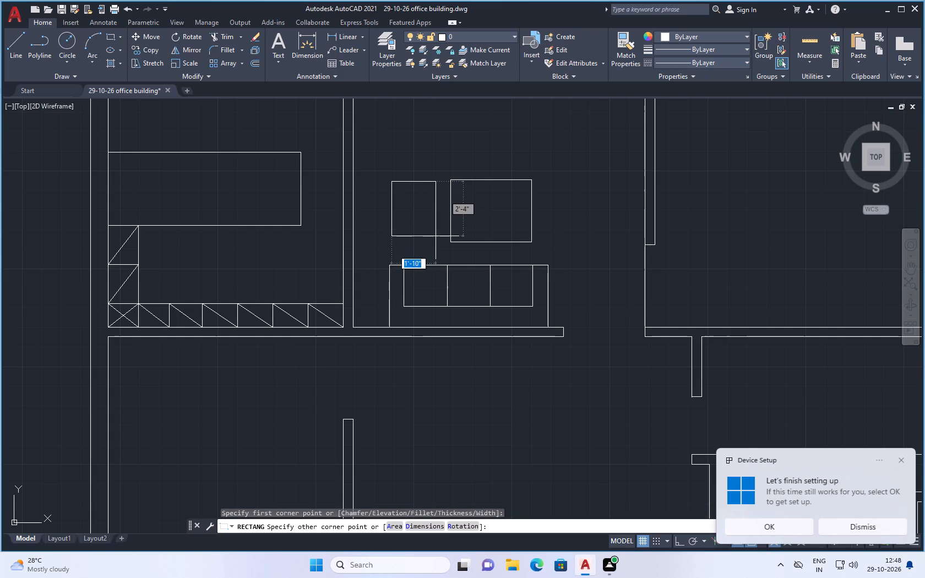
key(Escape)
Move the table rectangle above the sofa horizontally away from the middle partition, using its centre as base point.
drag(552, 167, 537, 178)
click(447, 227)
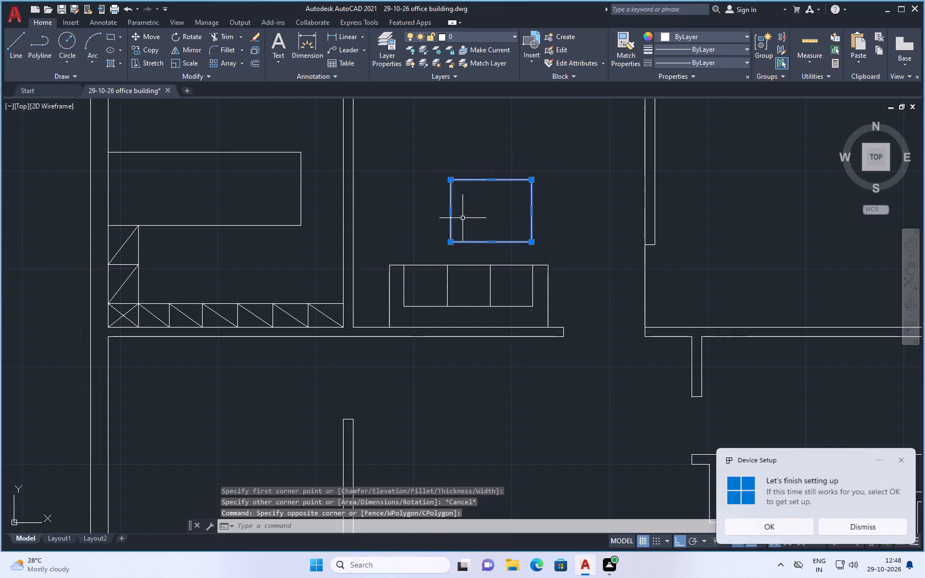
right_click(532, 119)
click(570, 220)
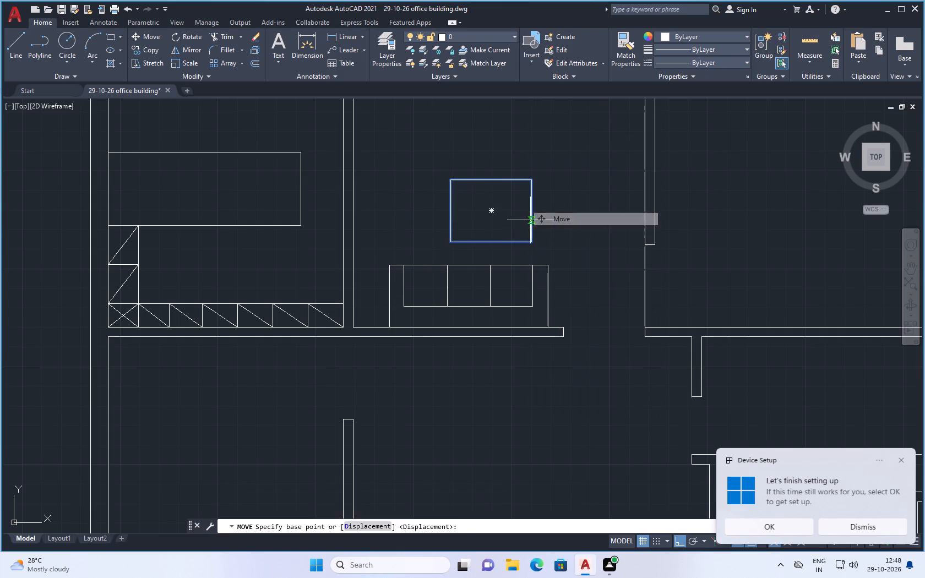
click(496, 212)
click(567, 212)
key(Escape)
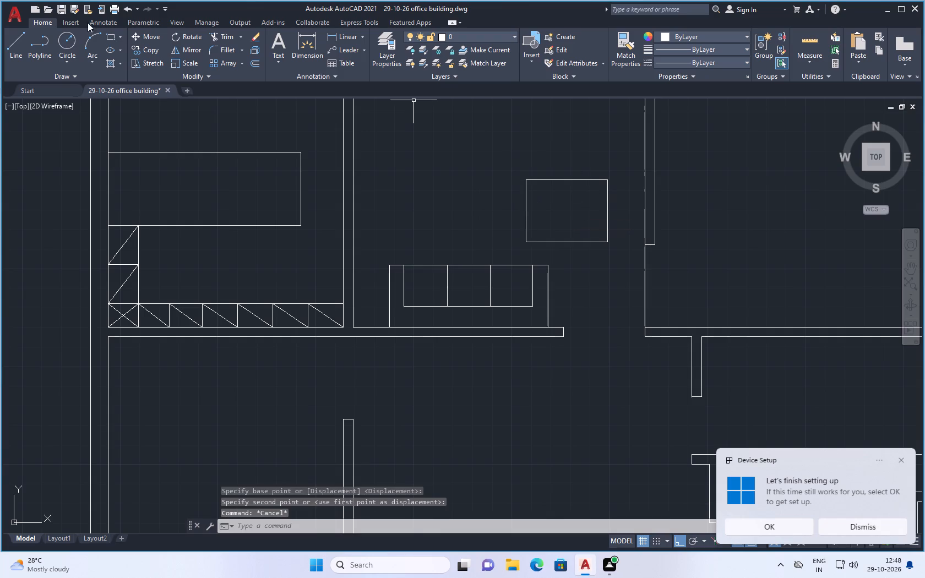
Draw a seat rectangle about 2'-3" wide by 2'-5" high between the middle partition and the table, above the sofa.
click(108, 36)
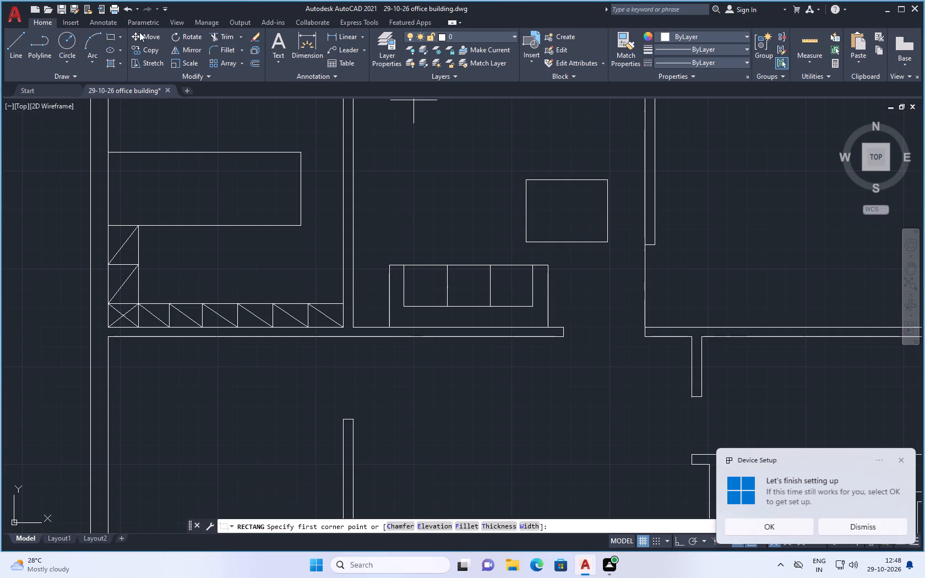
click(381, 178)
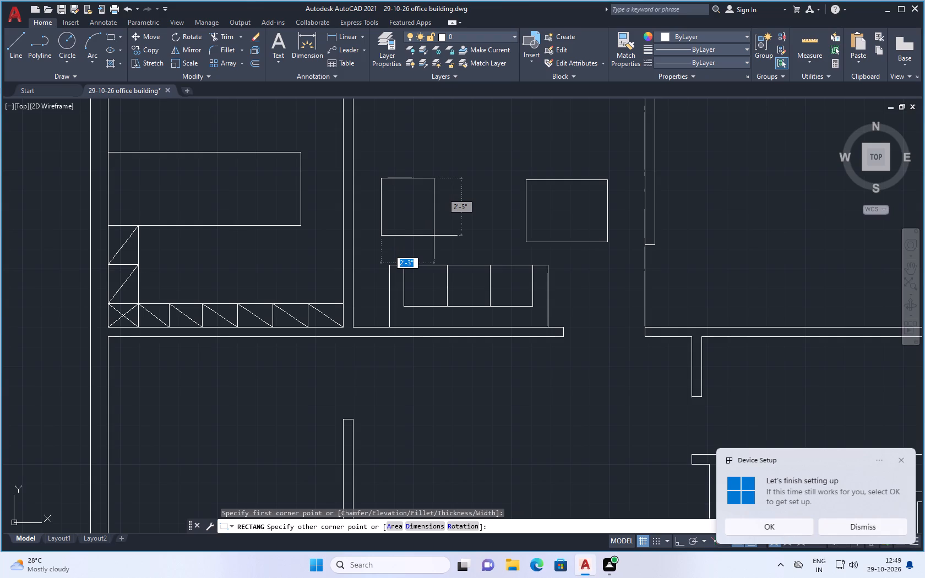
click(434, 236)
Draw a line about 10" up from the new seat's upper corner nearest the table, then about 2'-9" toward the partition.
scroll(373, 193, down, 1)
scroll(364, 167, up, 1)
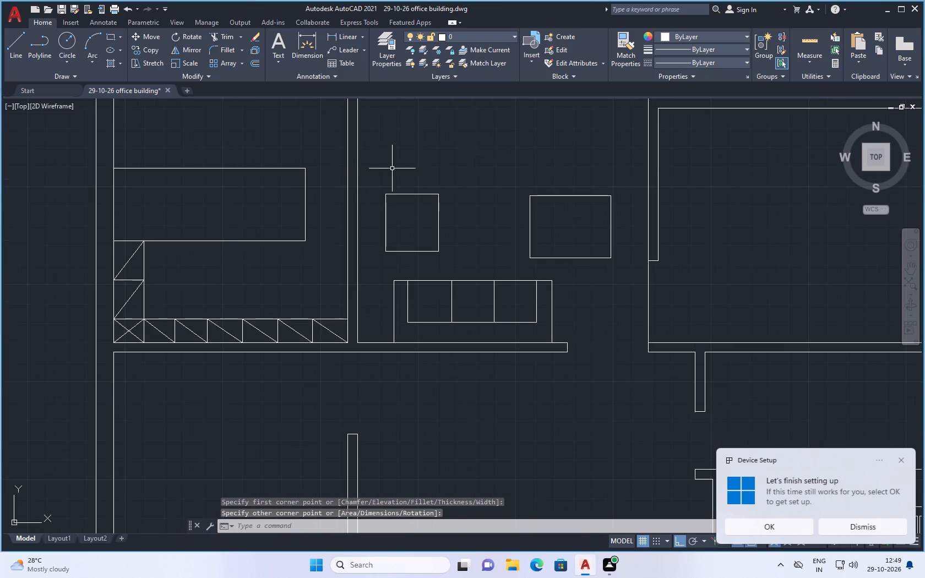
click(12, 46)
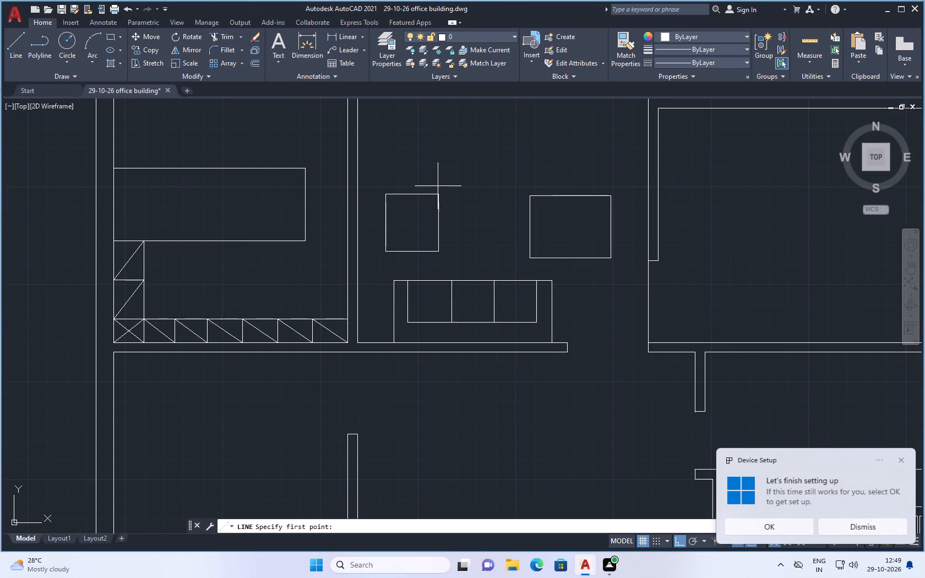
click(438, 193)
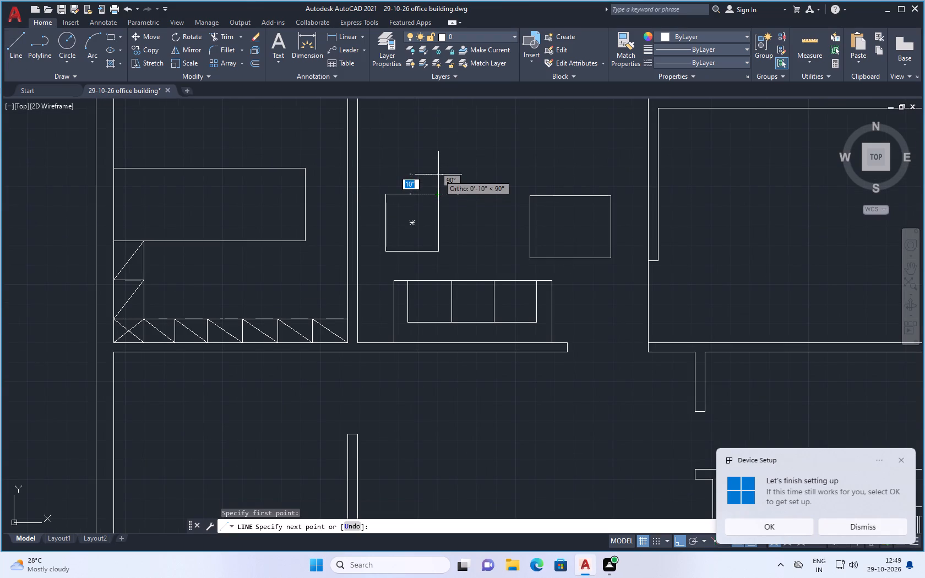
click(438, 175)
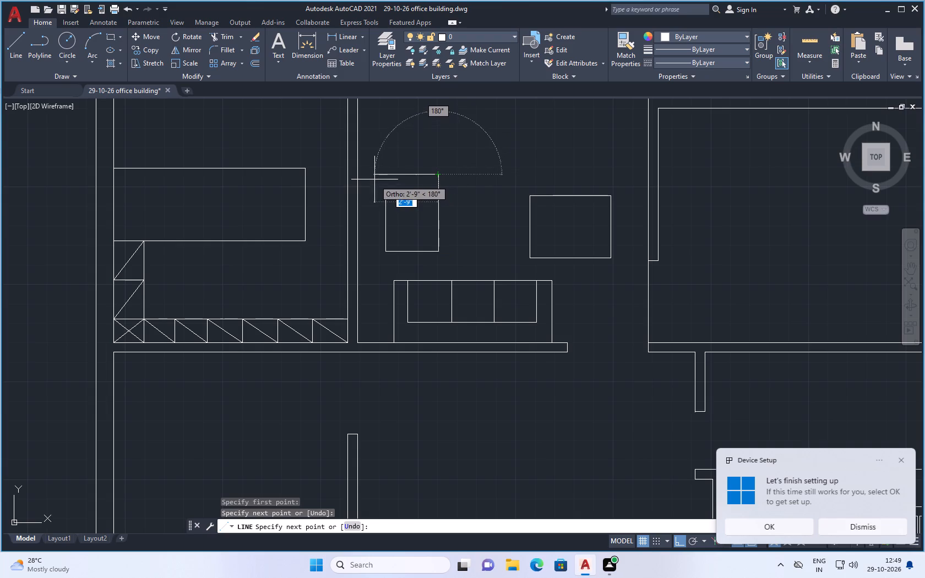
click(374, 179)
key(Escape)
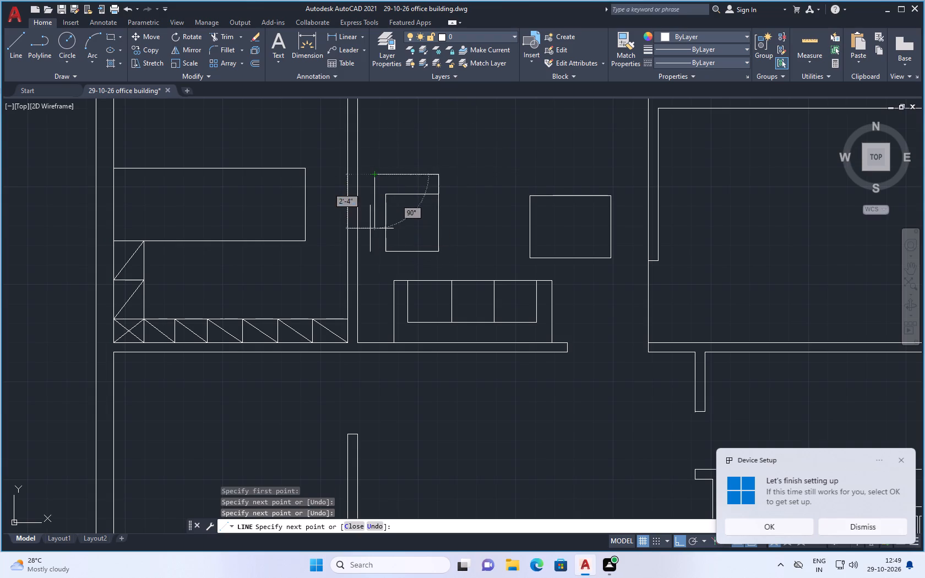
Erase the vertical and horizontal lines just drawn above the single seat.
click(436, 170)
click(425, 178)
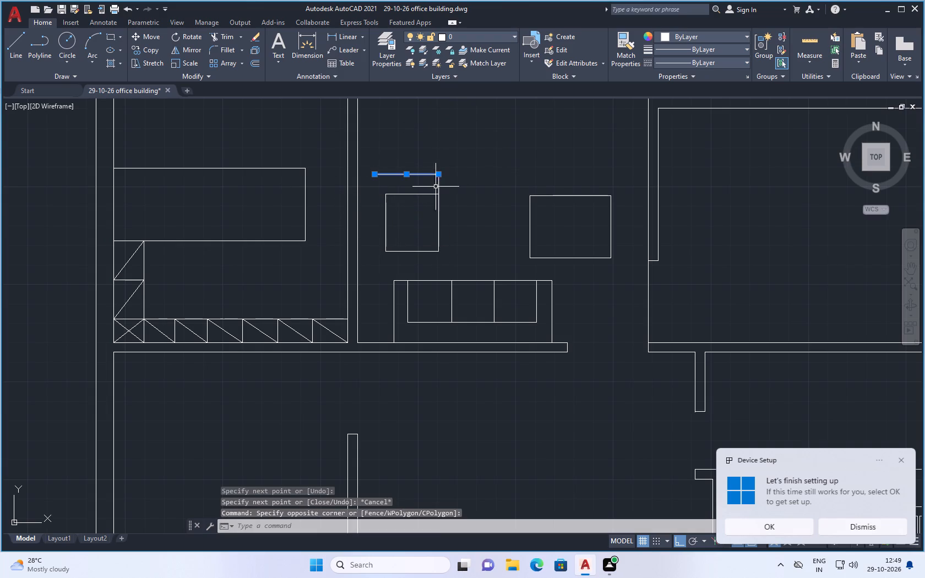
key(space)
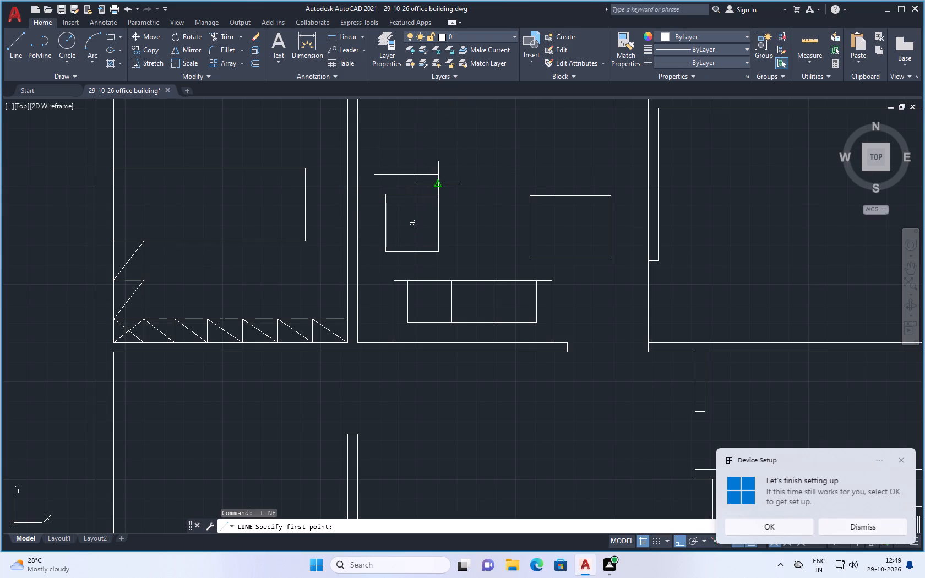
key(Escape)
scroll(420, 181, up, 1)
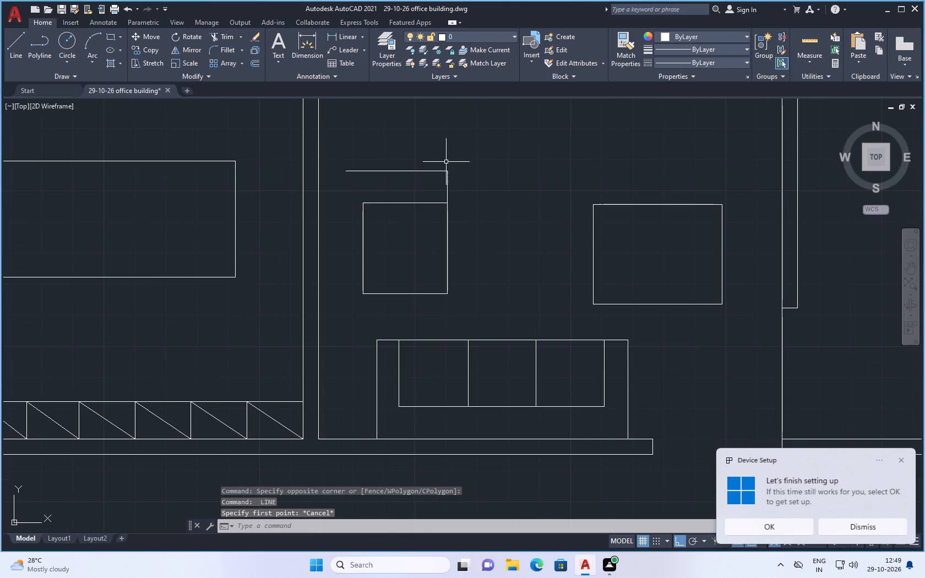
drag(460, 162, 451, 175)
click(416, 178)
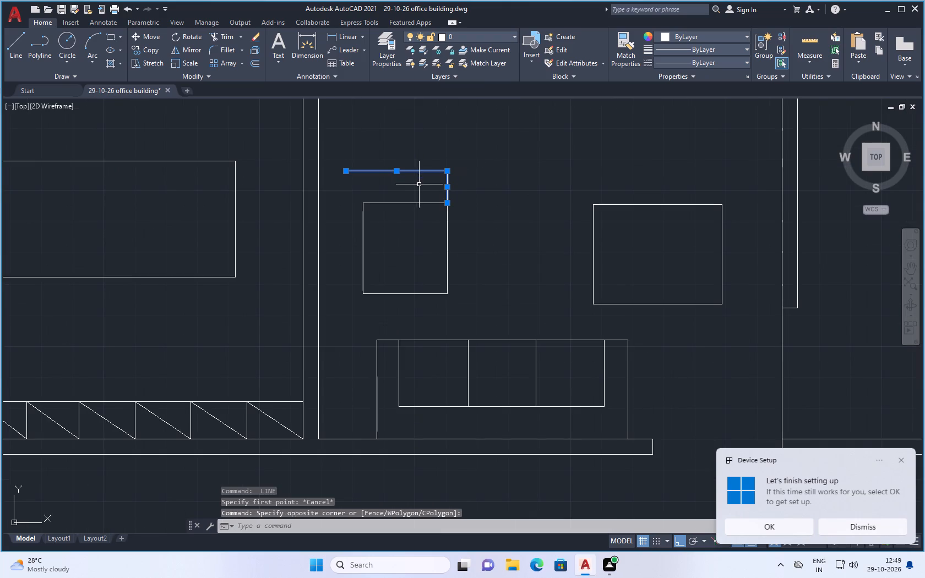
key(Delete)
Draw a vertical line about 9" up from the single seat's upper corner nearest the table.
click(18, 39)
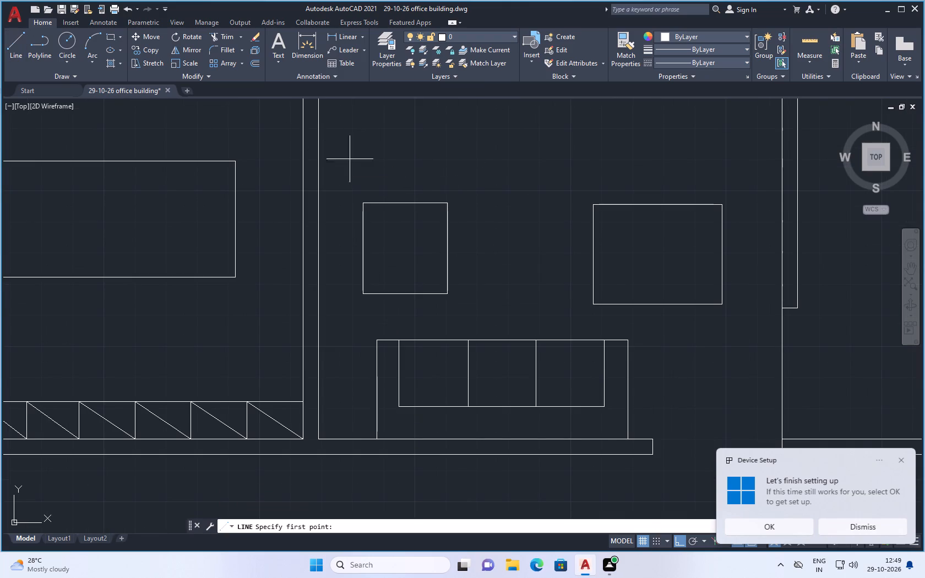
click(448, 203)
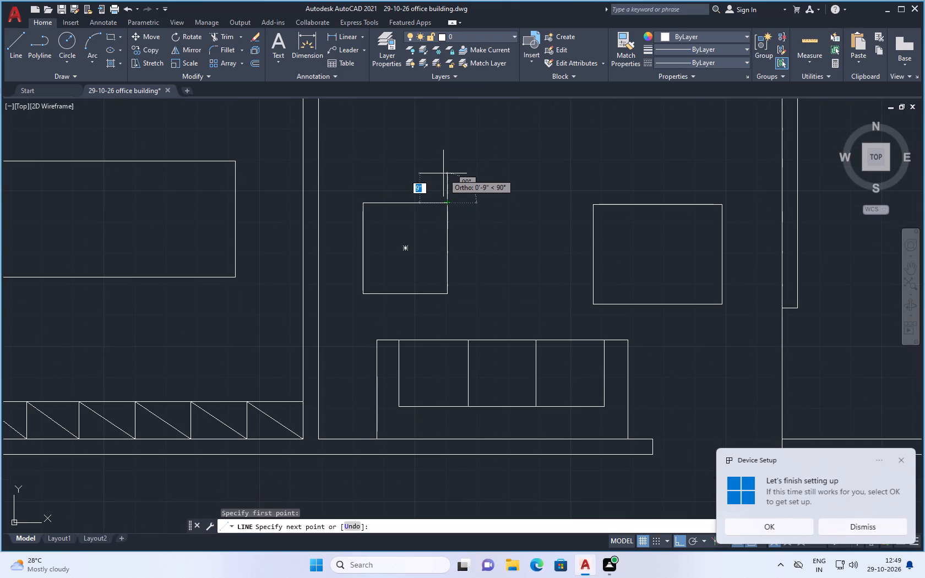
click(443, 173)
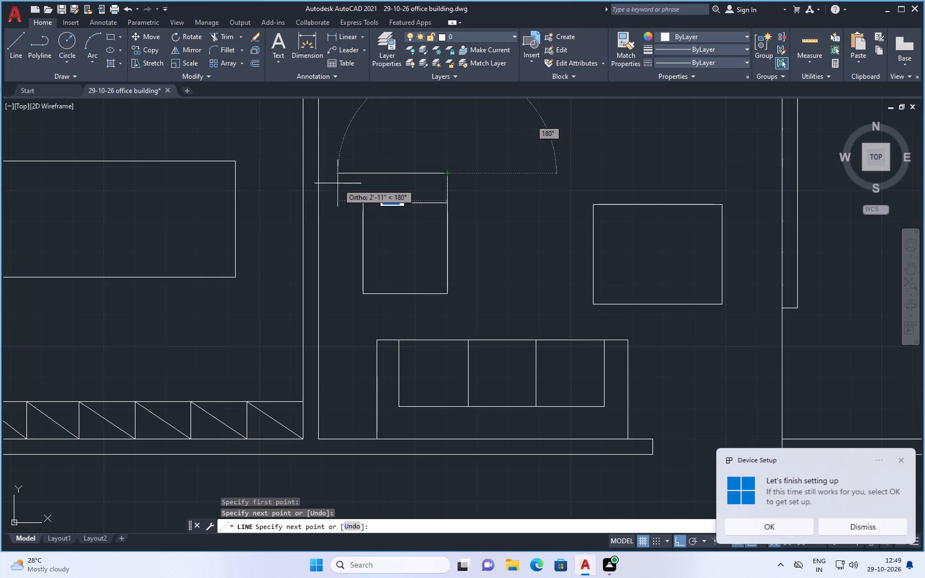
key(Escape)
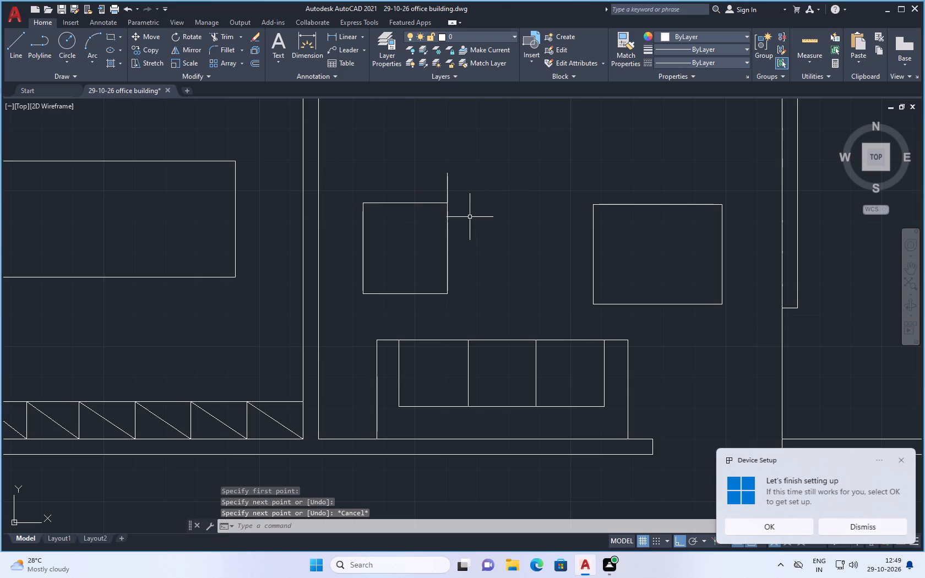
Offset the single seat rectangle 9" outward to form the armrests and backrest.
key(o)
key(f)
key(f)
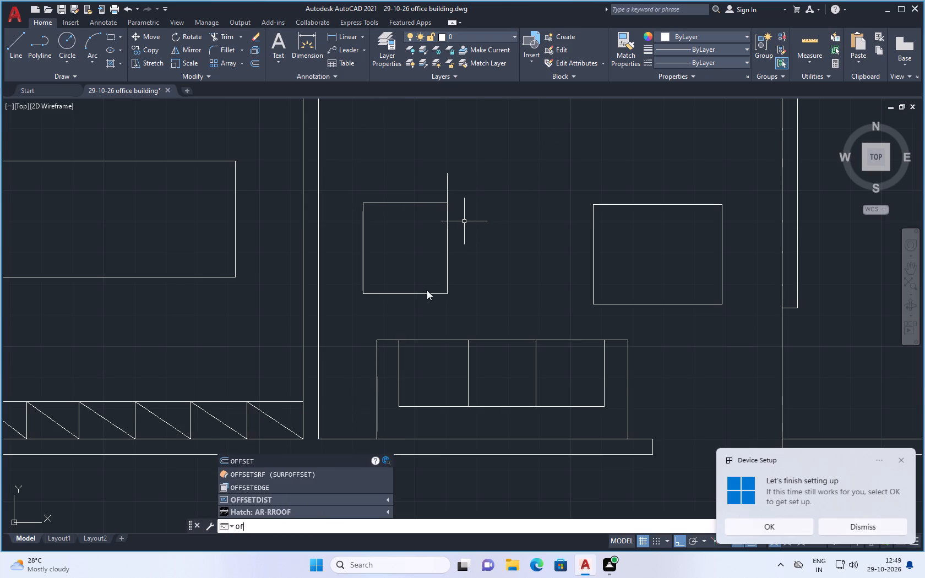
click(308, 418)
key(9)
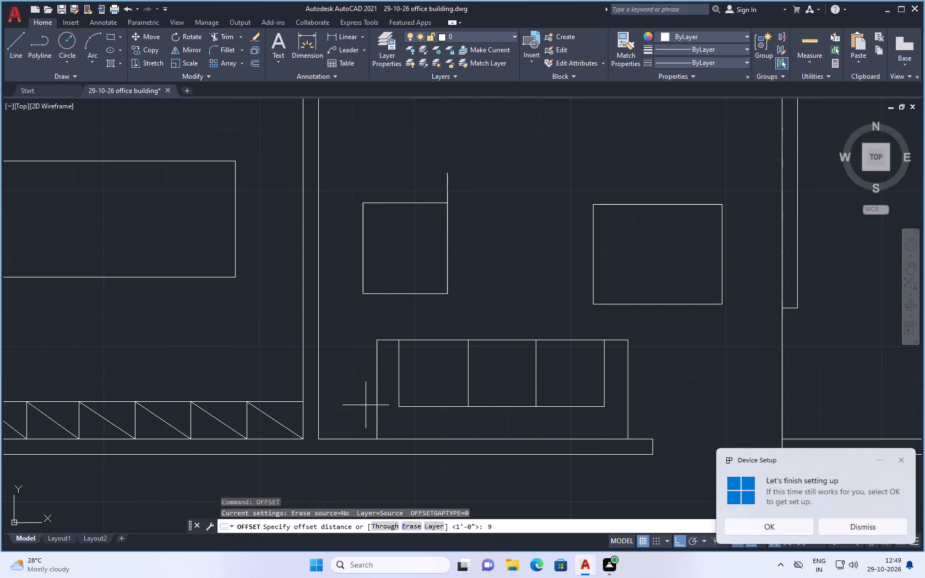
key(shift+quotedbl)
key(Return)
click(416, 203)
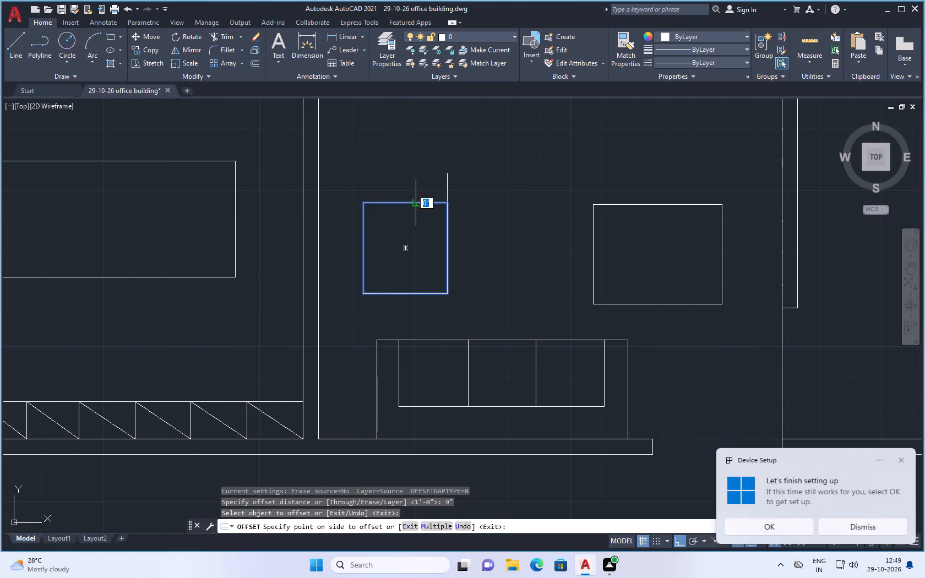
click(418, 186)
key(Escape)
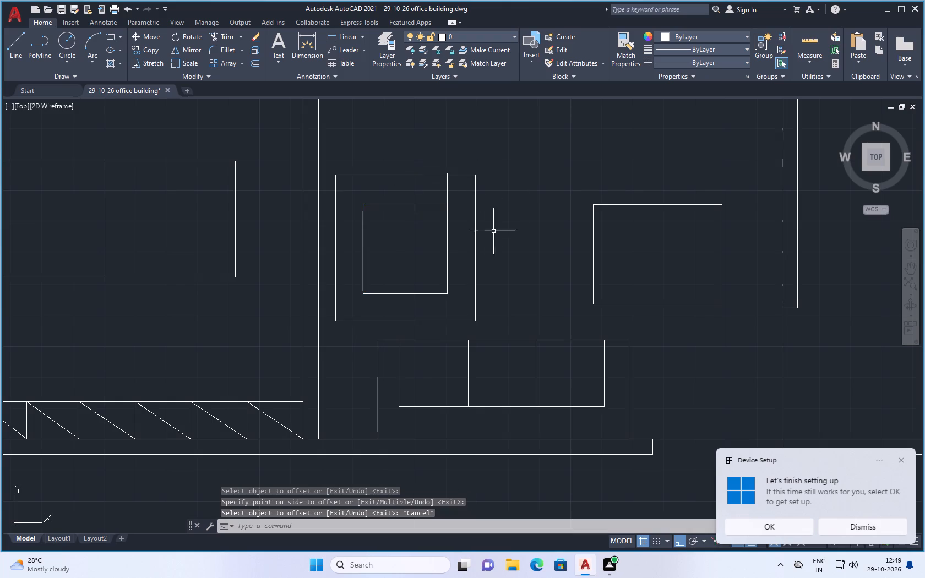
Draw a vertical line from the single seat's lower corner nearest the table down to the outer offset rectangle.
click(19, 43)
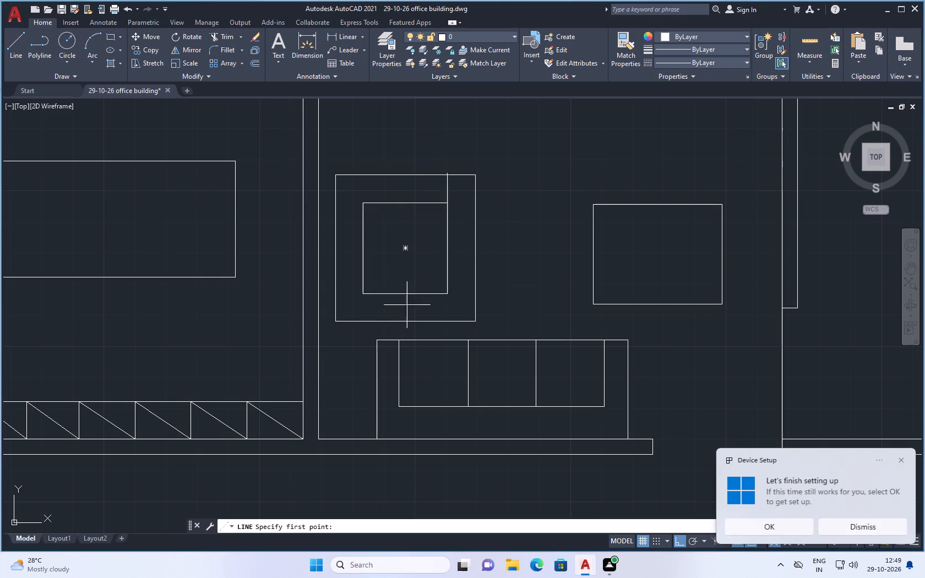
click(446, 294)
click(449, 321)
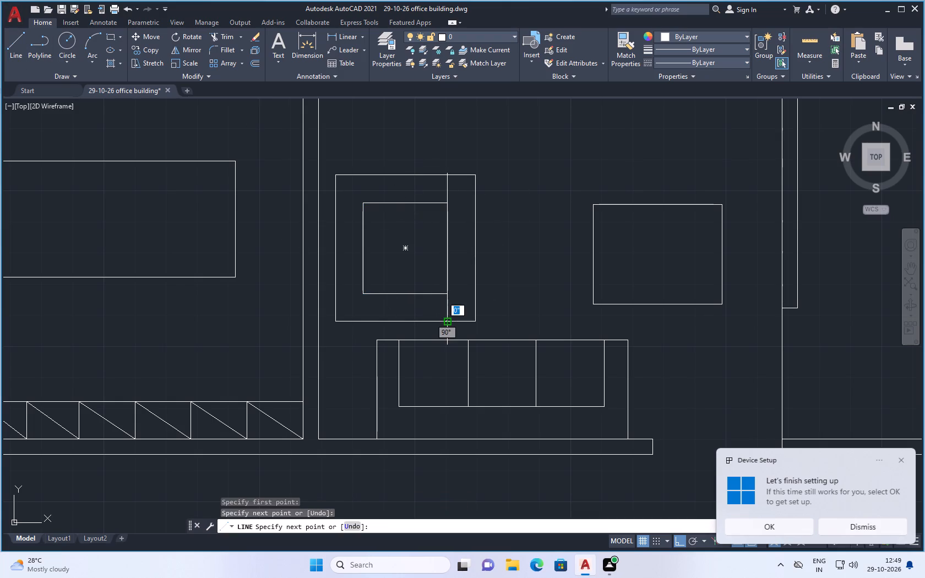
key(Escape)
Trim the outer rectangle's part beyond the seat's front edge on the table side, plus the line stub protruding above it.
key(t)
key(r)
key(Return)
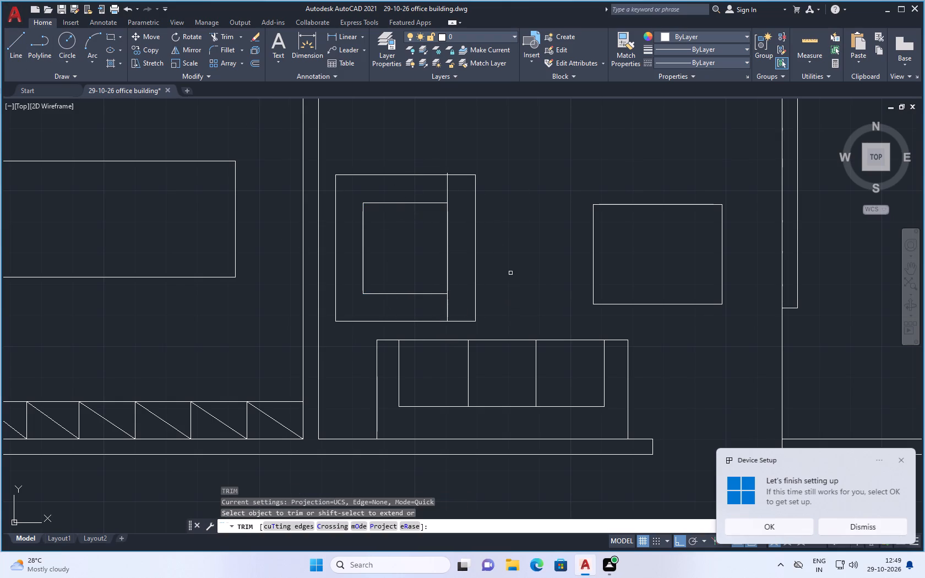
click(475, 283)
click(458, 175)
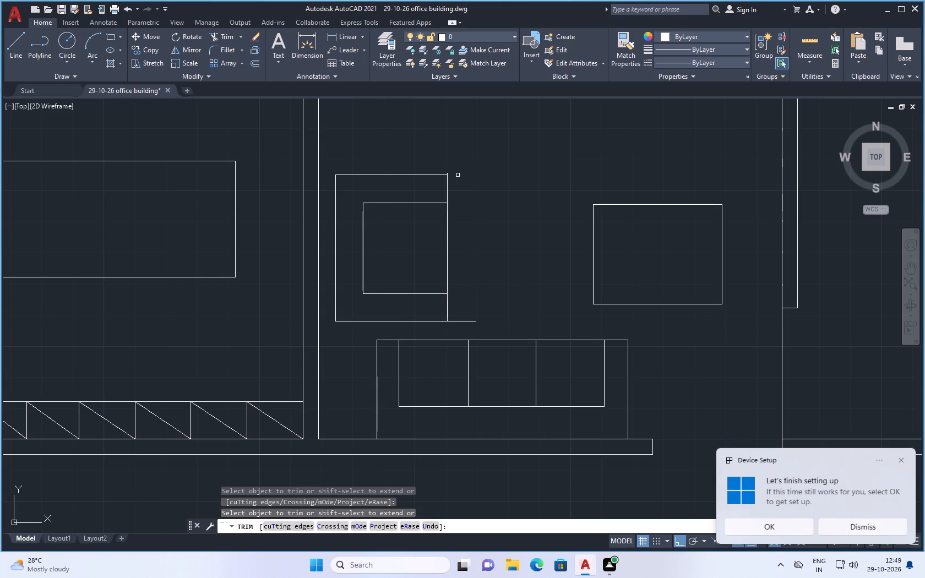
click(469, 321)
scroll(447, 173, up, 2)
click(444, 173)
scroll(483, 172, down, 3)
key(Escape)
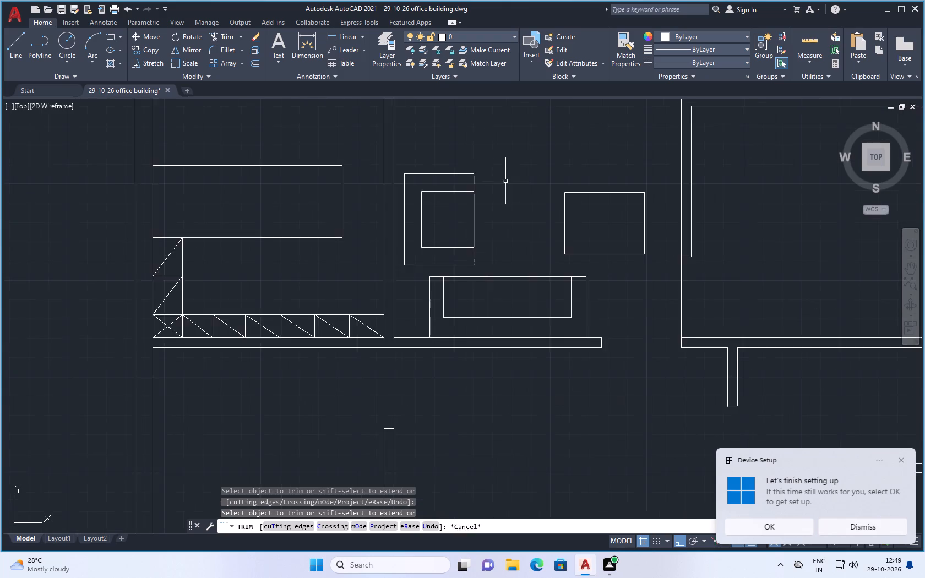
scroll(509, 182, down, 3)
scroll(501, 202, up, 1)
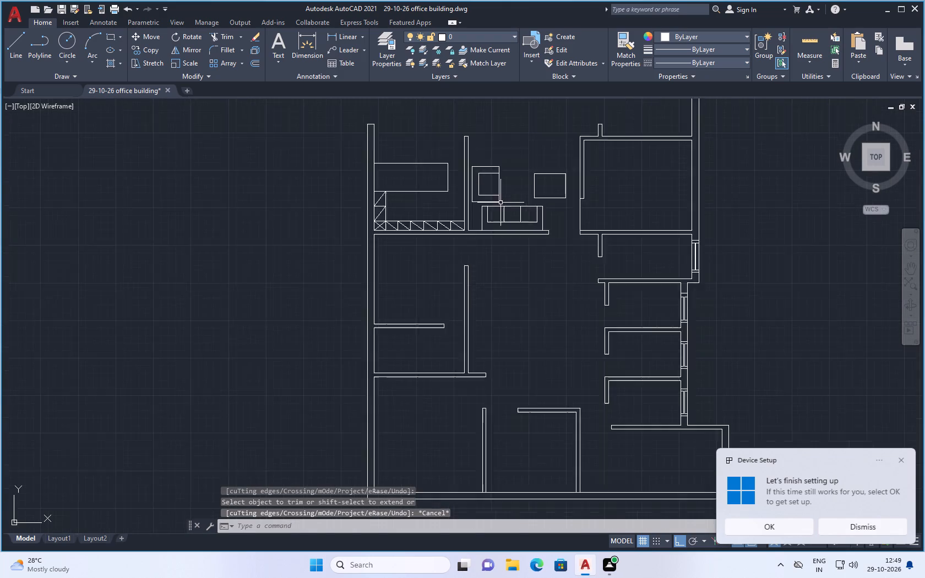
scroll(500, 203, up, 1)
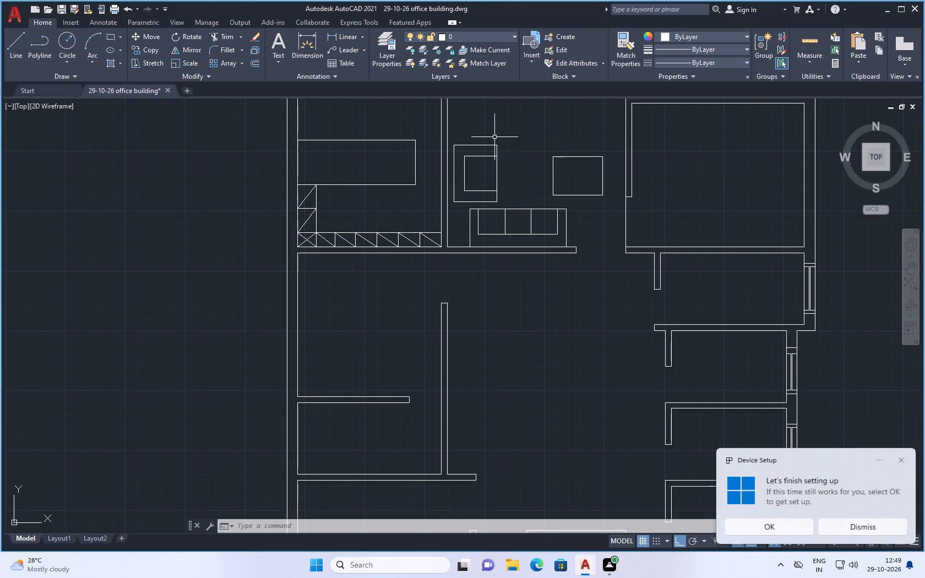
Move the whole single-seat armchair a few inches straight up, away from the three-seat sofa.
scroll(548, 229, down, 2)
scroll(537, 201, up, 3)
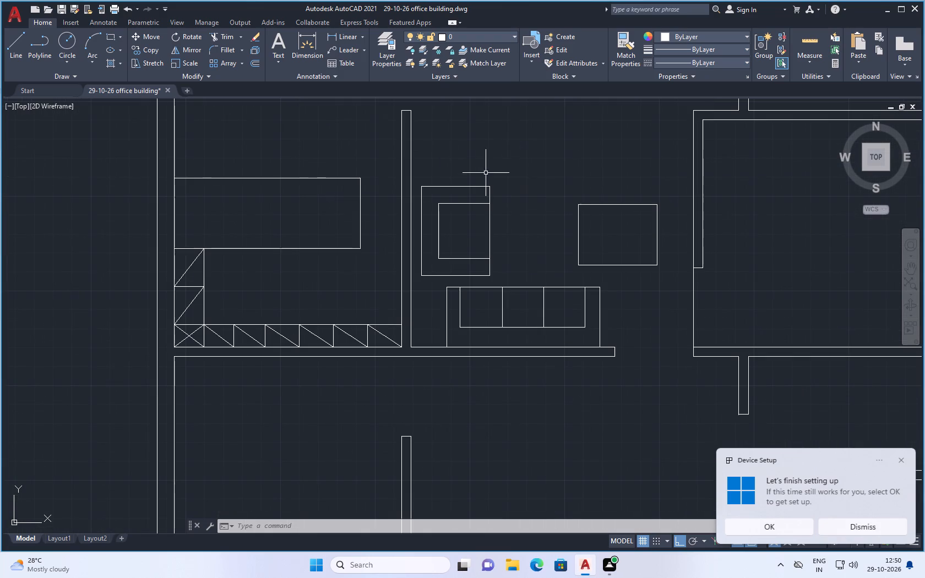
click(500, 172)
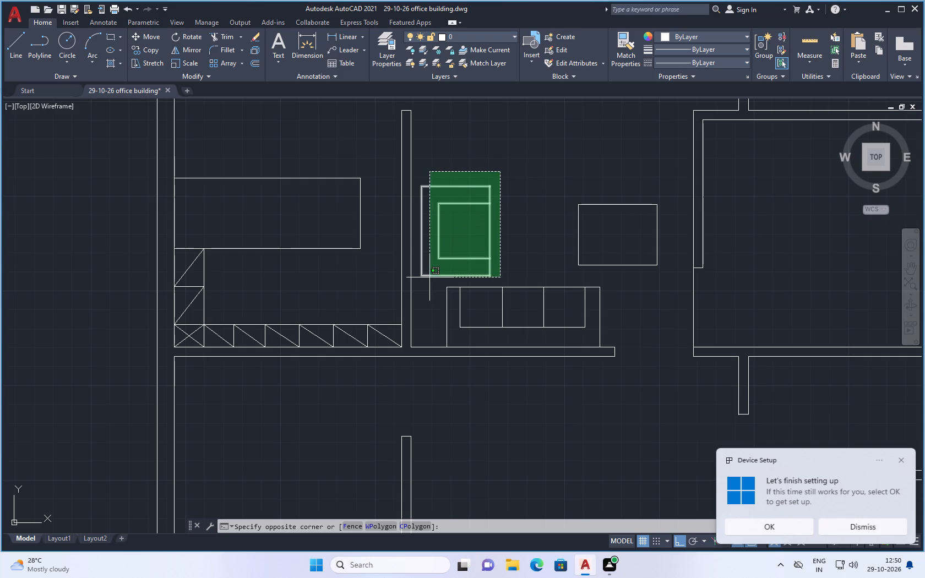
click(427, 276)
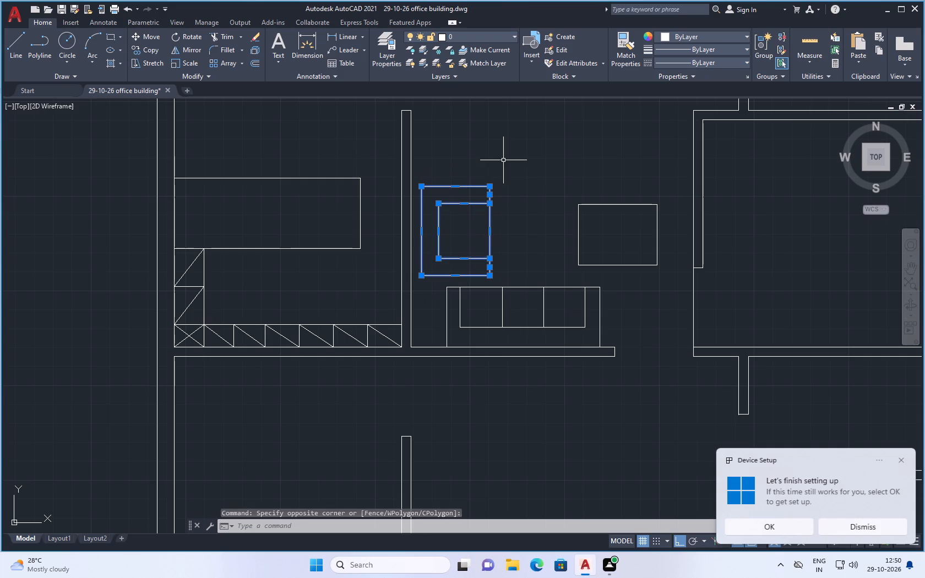
right_click(503, 160)
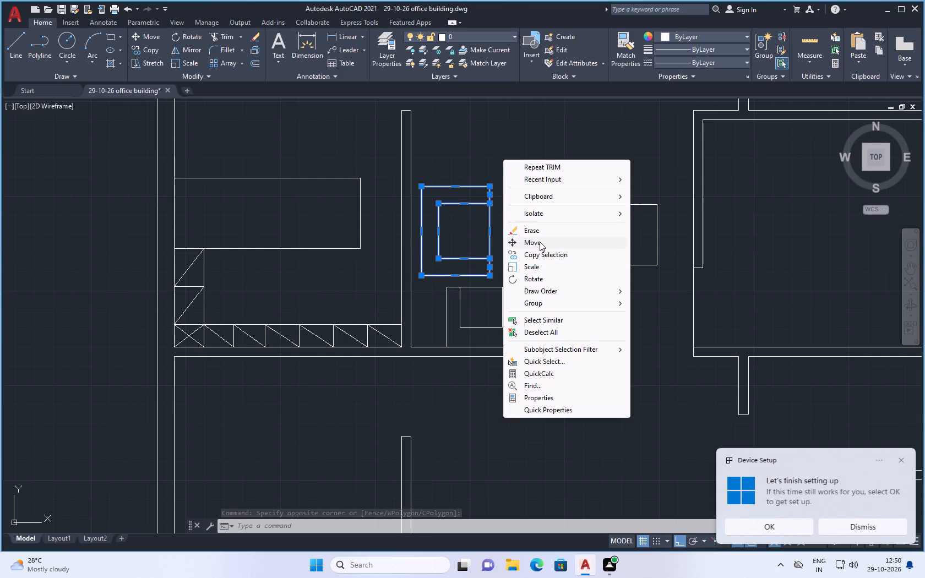
click(542, 241)
click(463, 227)
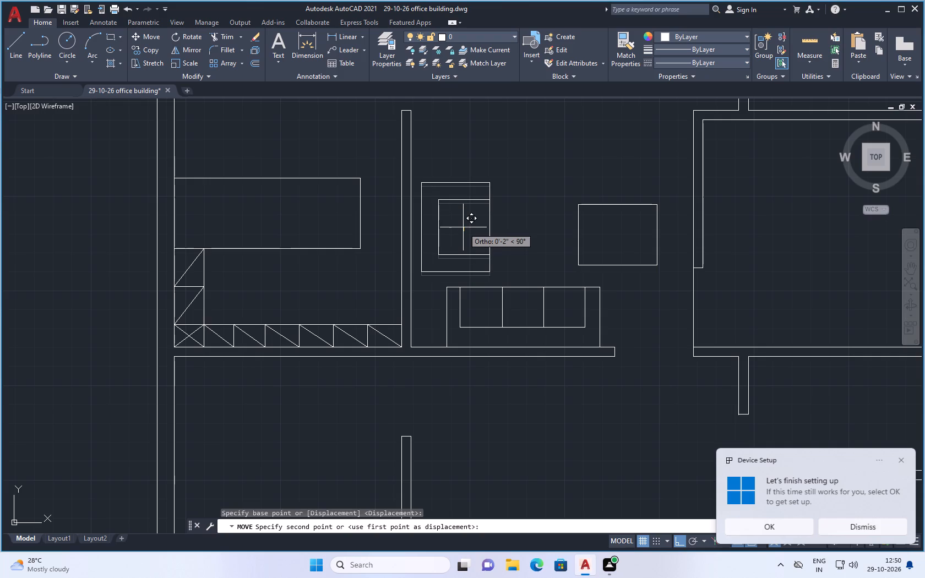
click(465, 223)
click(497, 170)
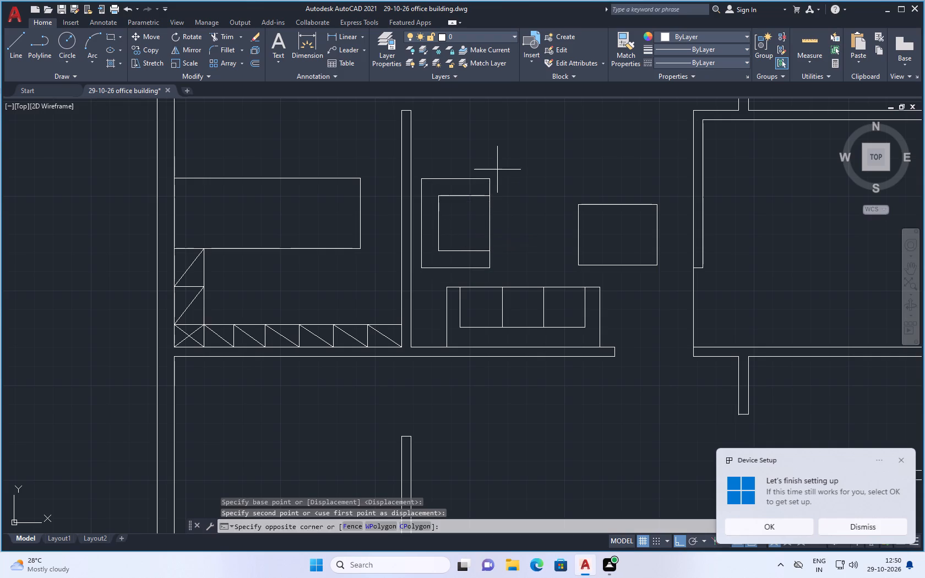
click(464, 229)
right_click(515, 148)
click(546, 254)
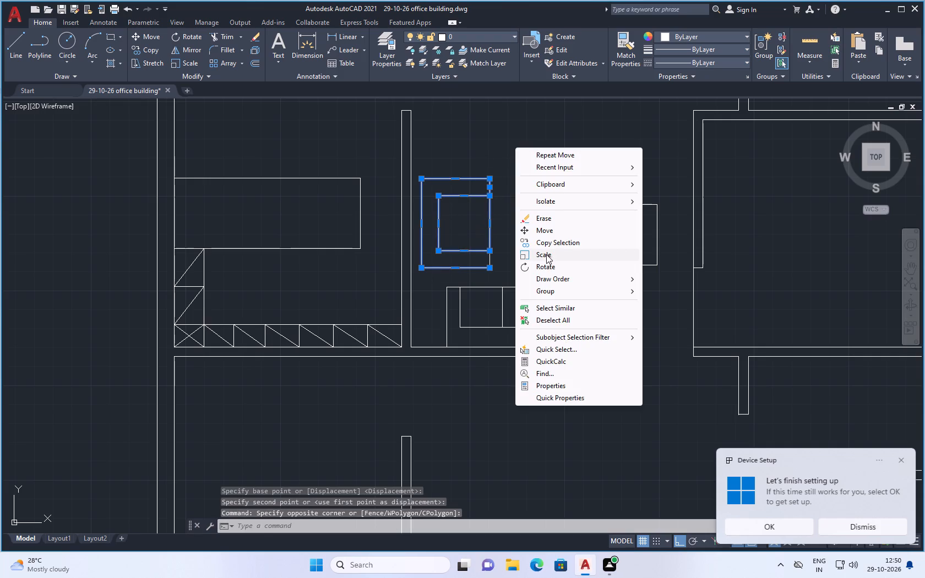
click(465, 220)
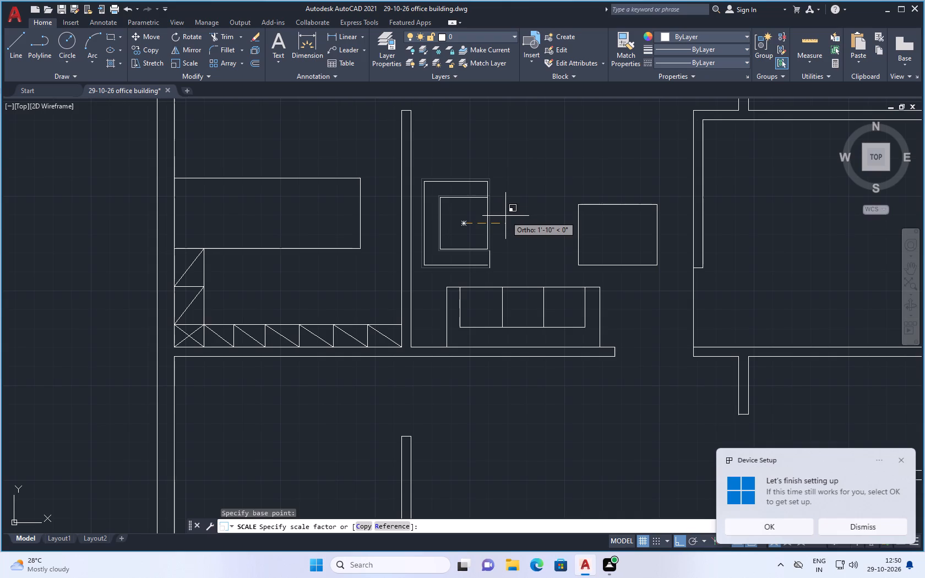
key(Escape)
Scale the complete single-seat armchair down about its seat centre to roughly three-quarters of its size.
click(520, 165)
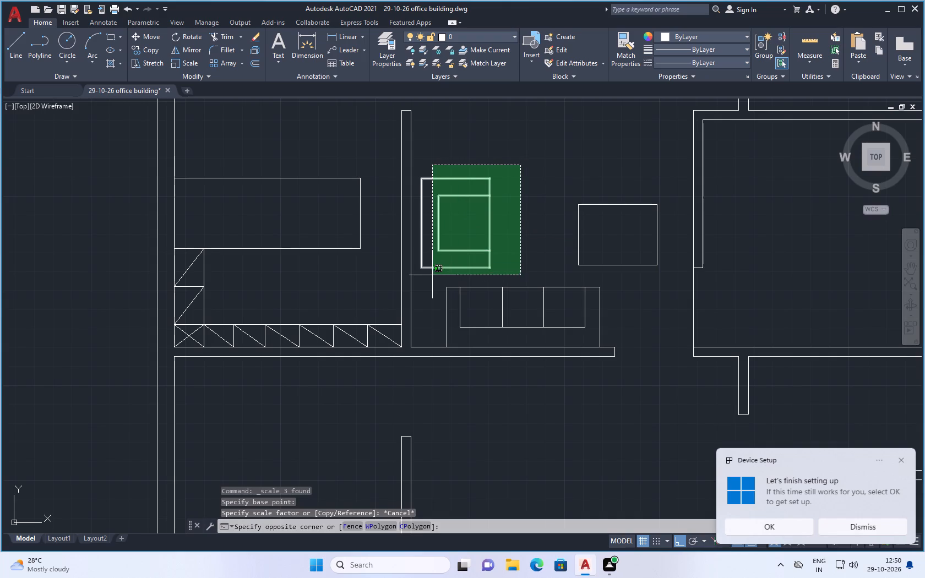
click(420, 272)
right_click(518, 143)
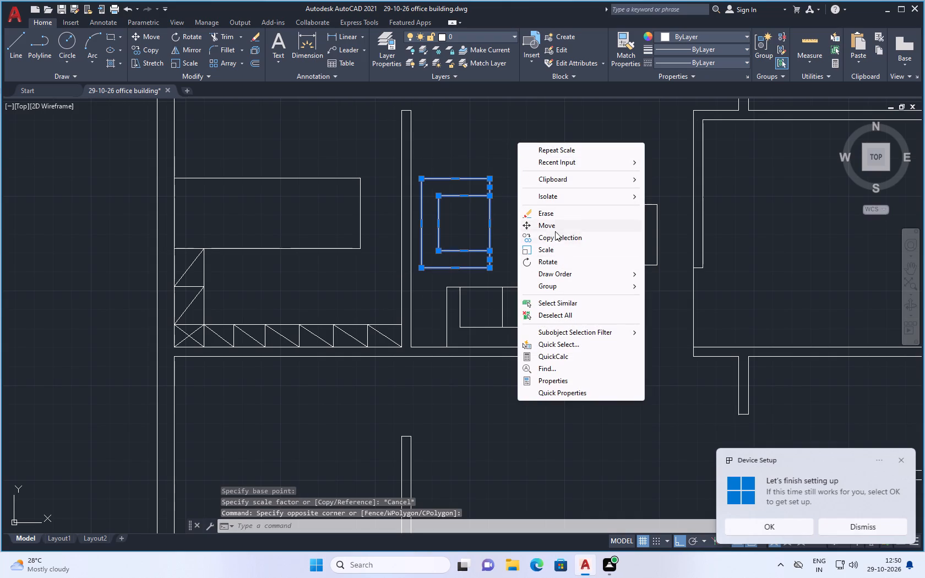
click(553, 250)
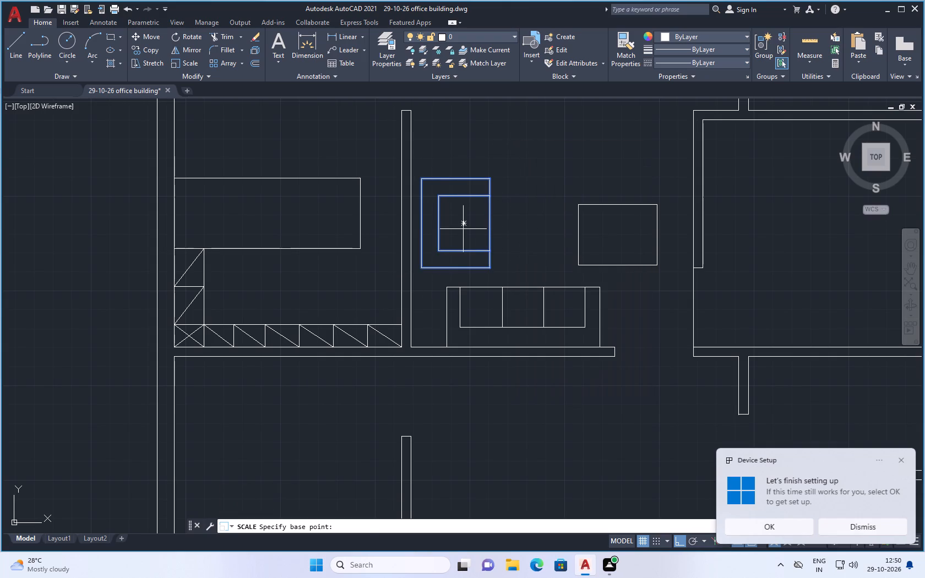
click(463, 220)
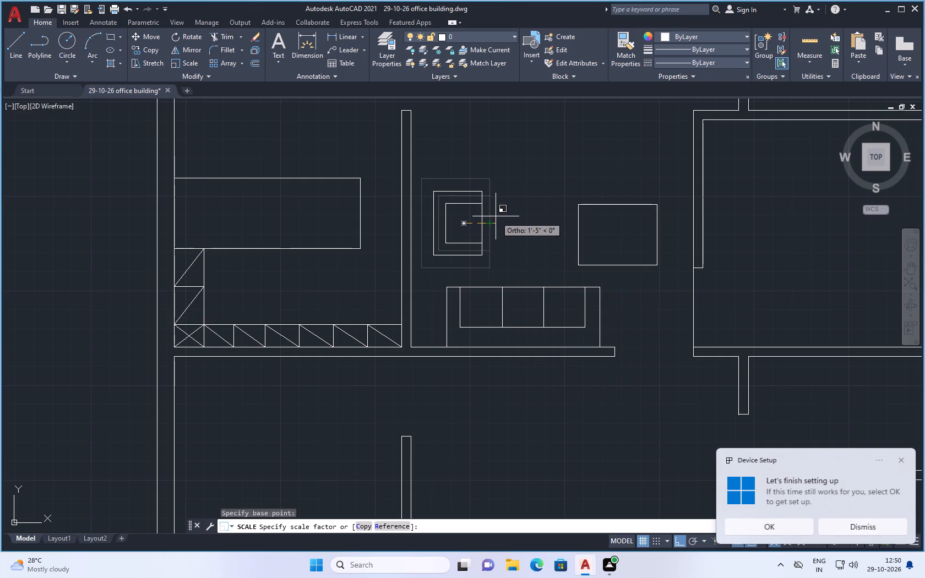
click(499, 213)
scroll(465, 256, down, 2)
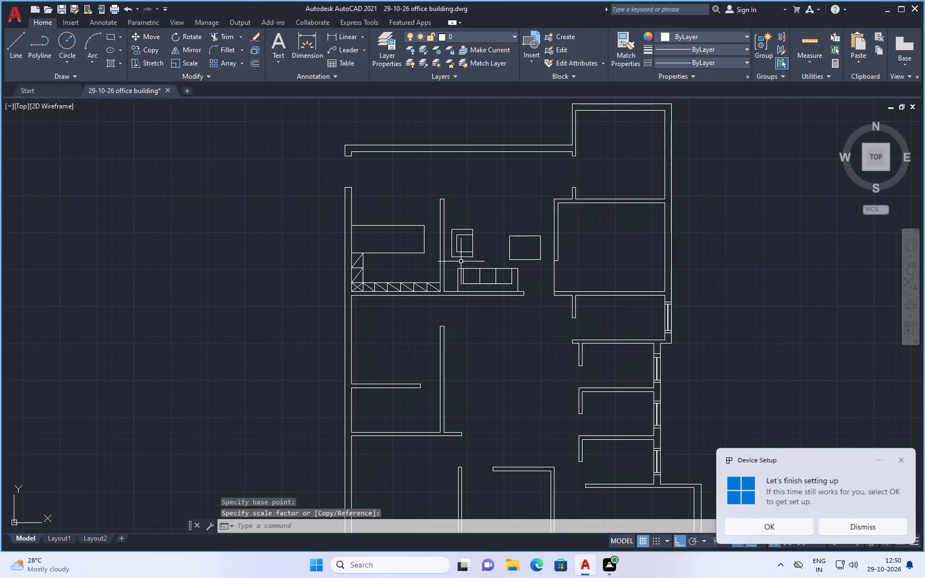
scroll(460, 261, up, 2)
scroll(504, 283, down, 1)
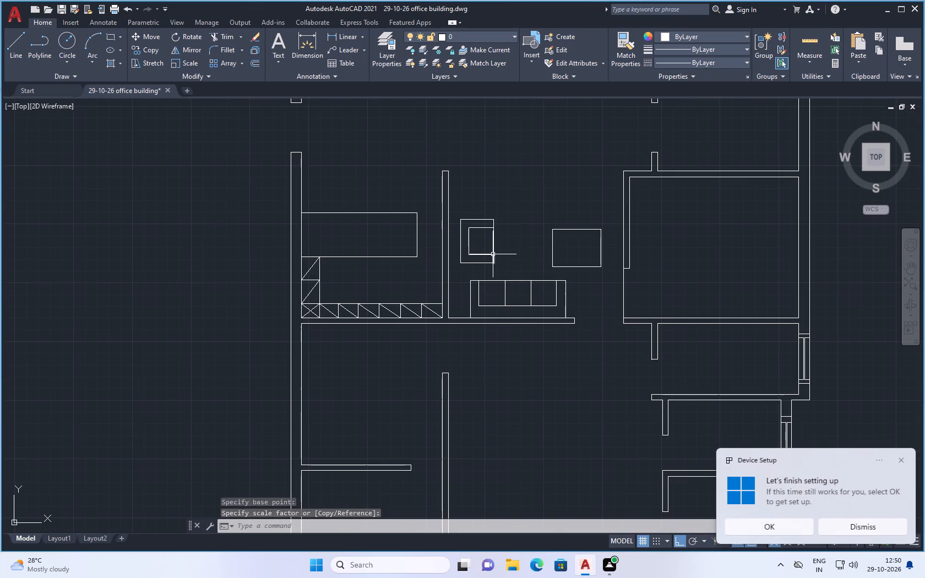
scroll(492, 250, up, 2)
scroll(515, 263, down, 2)
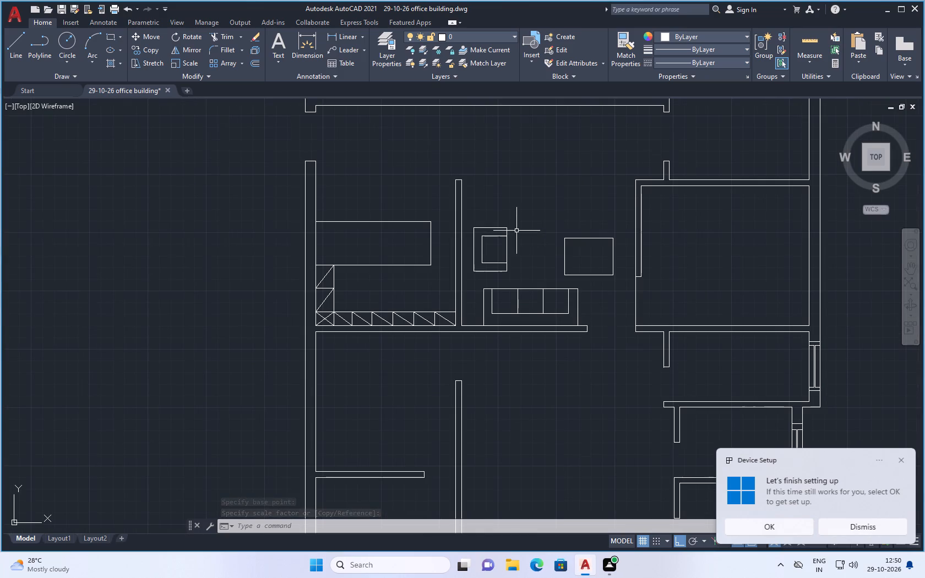
Move the table rectangle horizontally toward the armchair, using its centre as the base point.
click(620, 226)
click(568, 281)
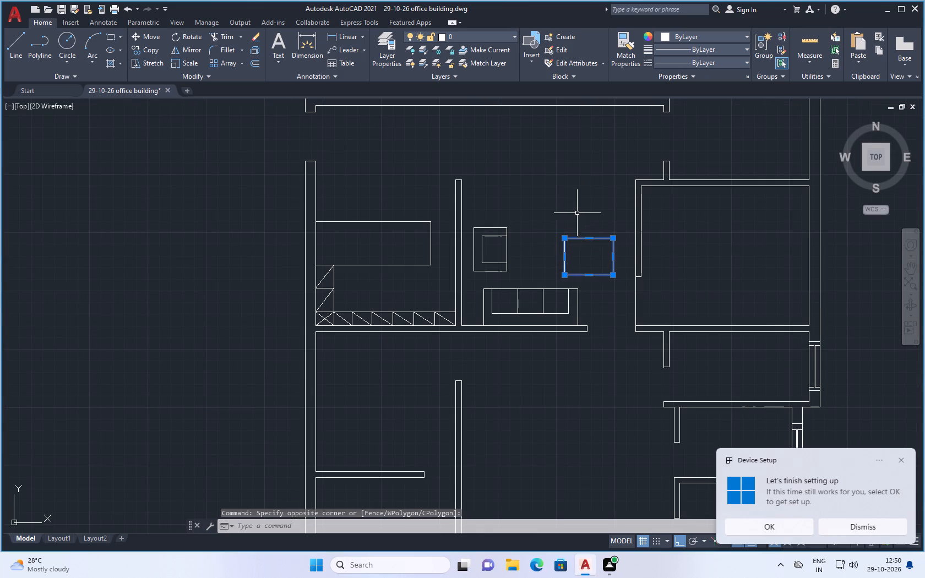
right_click(583, 208)
click(616, 308)
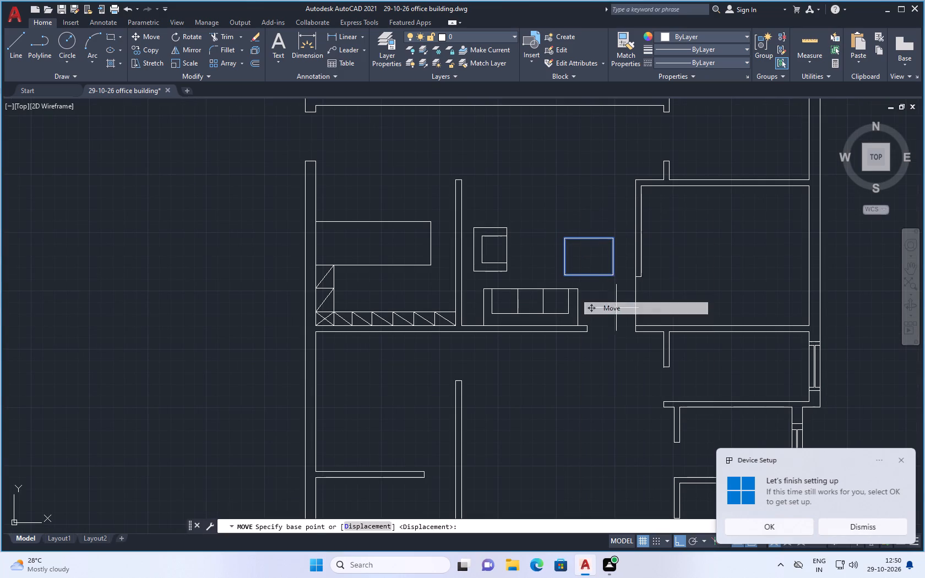
click(586, 256)
scroll(540, 255, up, 2)
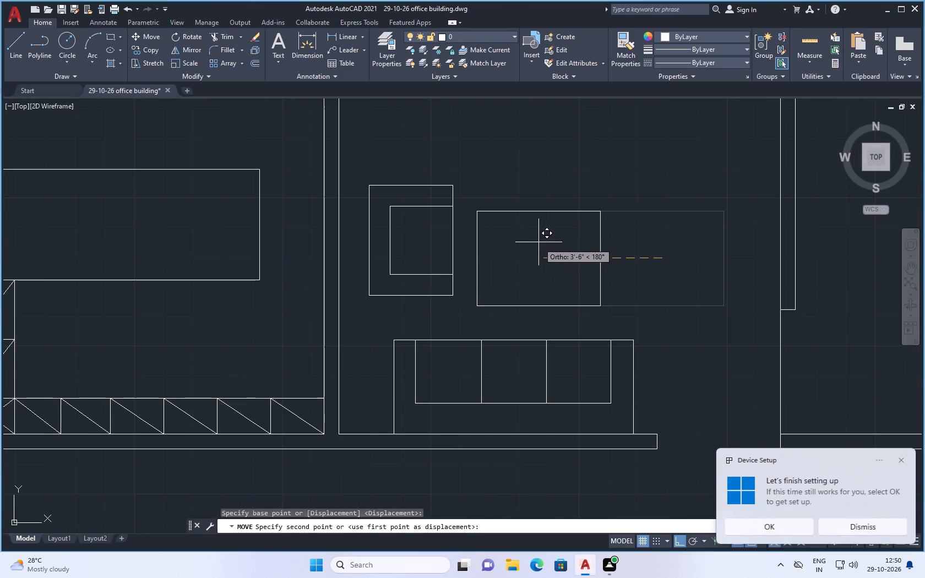
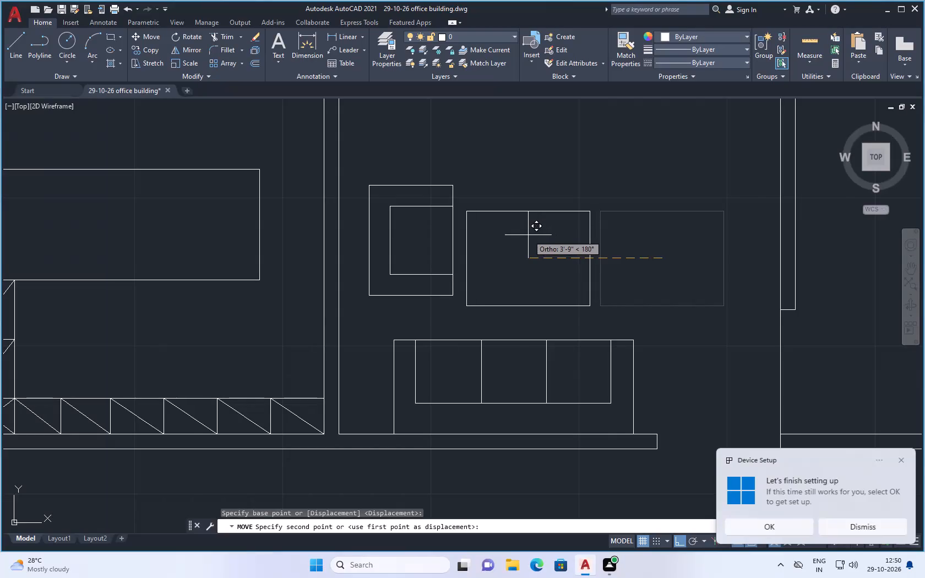
Place the table rectangle beside the single-seat armchair, shifted horizontally only and leaving a narrow gap between them.
click(539, 233)
scroll(523, 276, down, 2)
scroll(475, 283, up, 2)
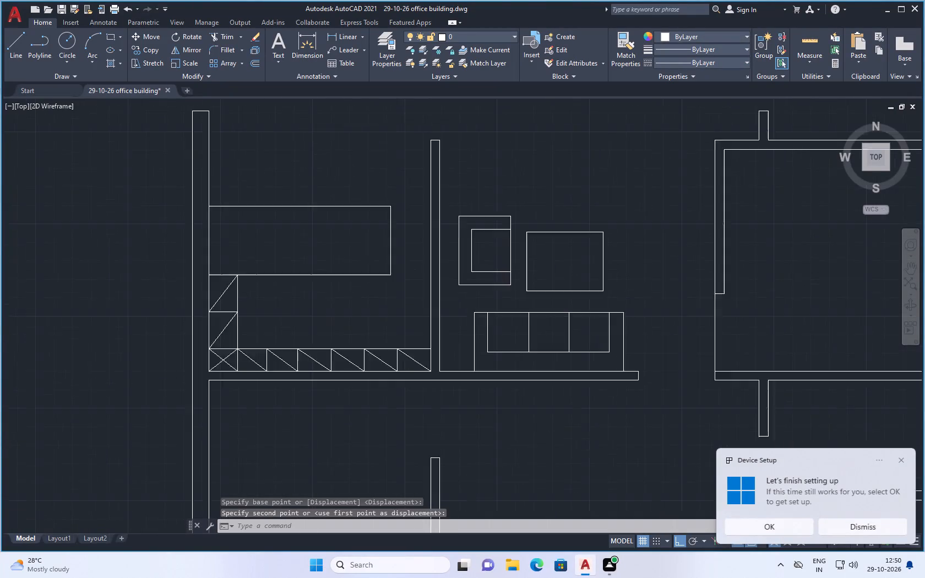
Shrink the table rectangle by stretching its right edge inward about 5", its top edge down about 4" and its bottom edge up about 5".
click(670, 179)
click(613, 257)
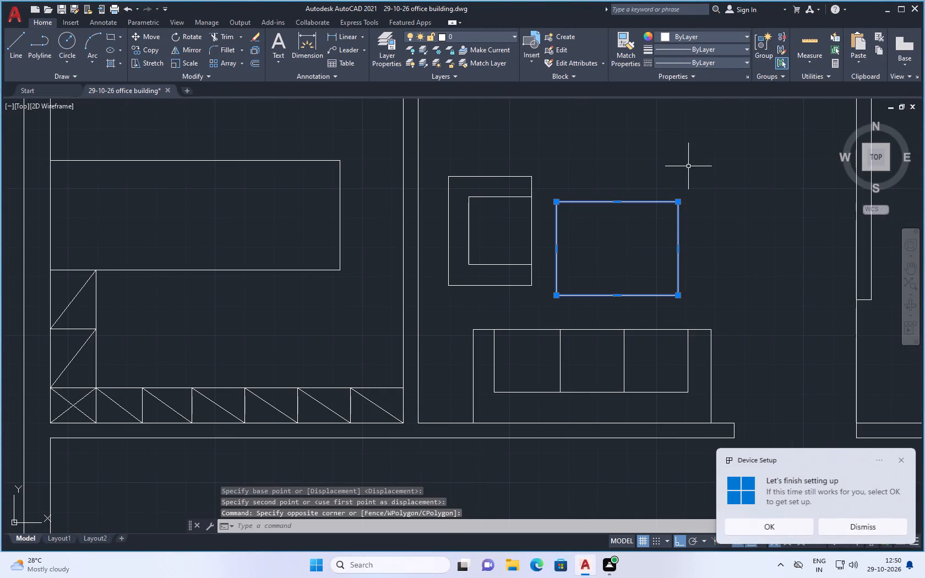
click(678, 250)
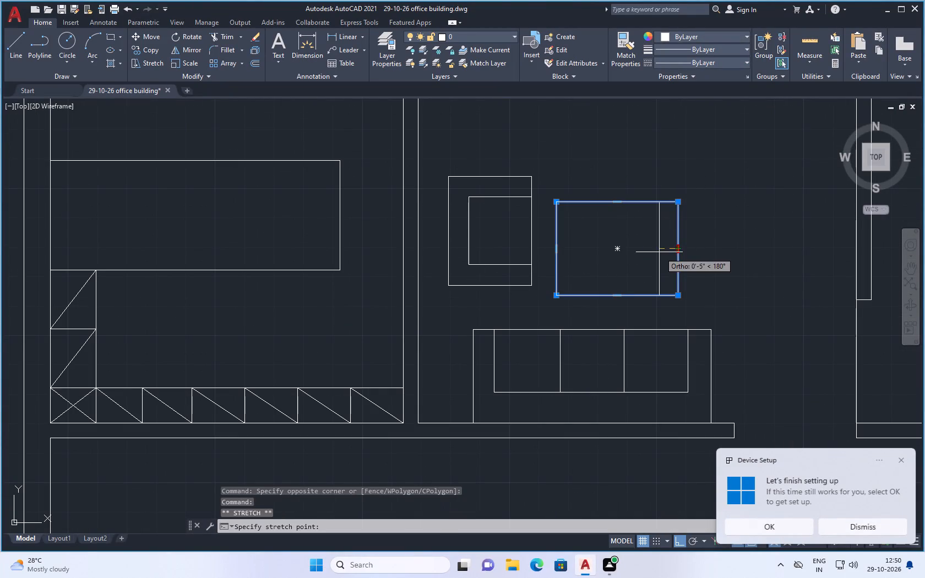
click(659, 252)
click(608, 201)
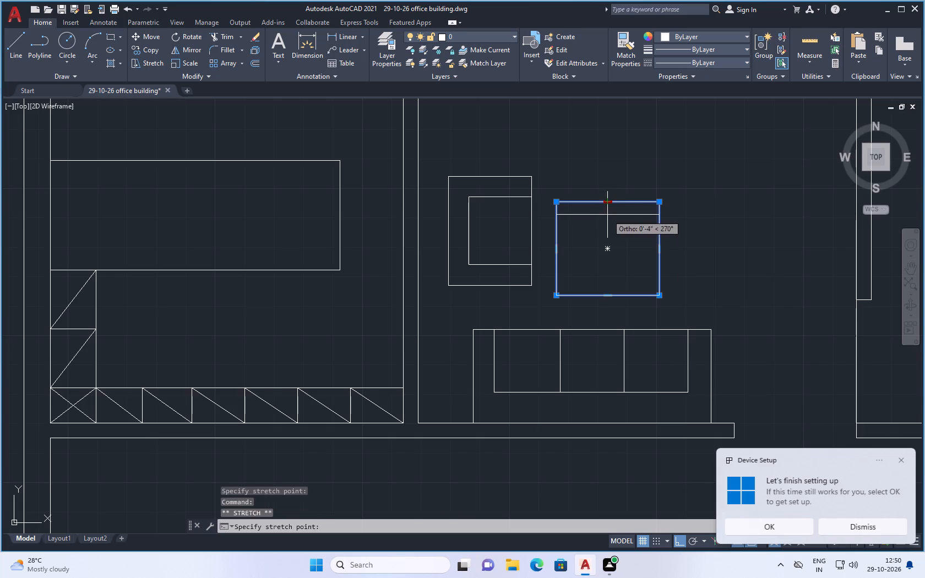
click(607, 215)
drag(608, 296, 608, 291)
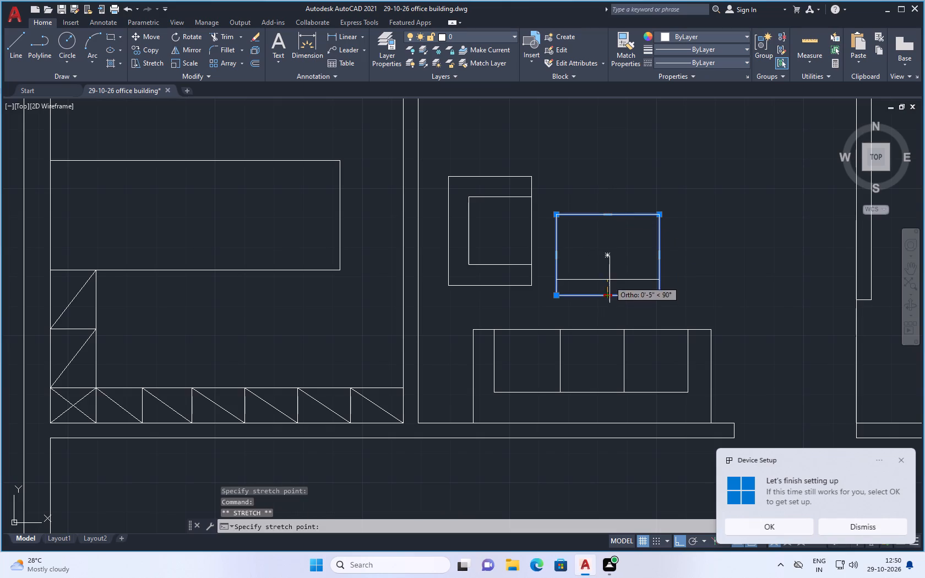
click(610, 280)
scroll(647, 277, down, 1)
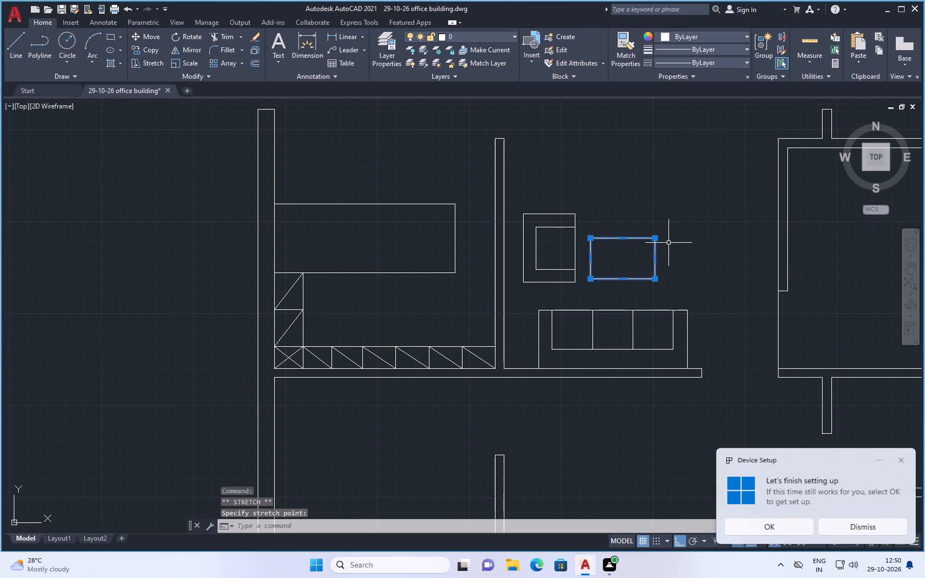
key(Escape)
Move the table rectangle from its geometric centre about 3" straight up, roughly level with the armchair's middle, with Ortho off.
scroll(639, 269, down, 2)
scroll(635, 274, up, 2)
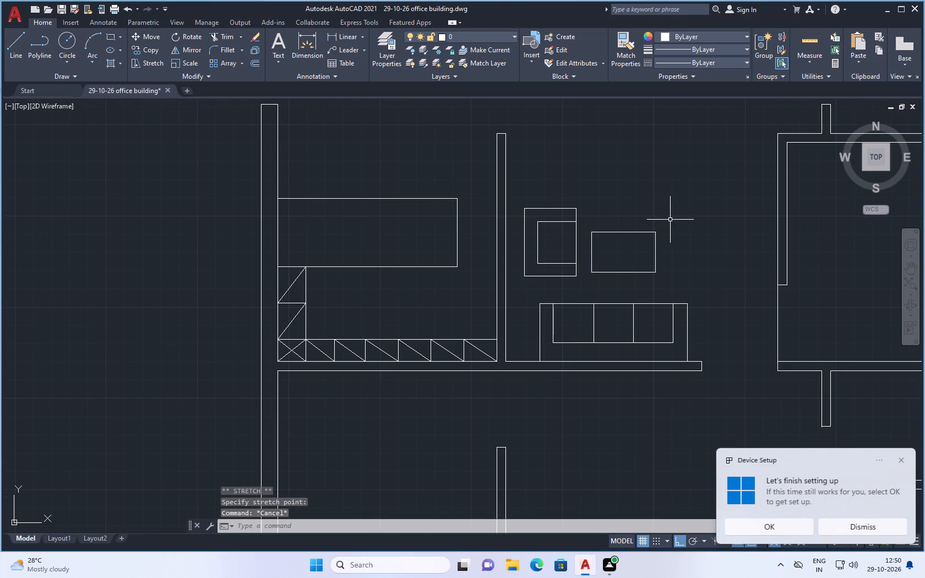
click(670, 218)
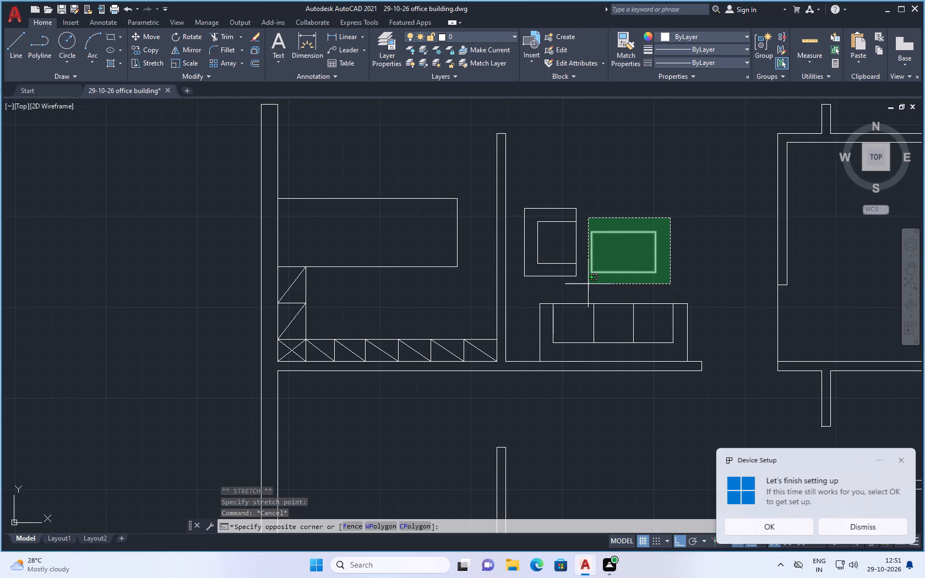
click(586, 286)
right_click(664, 190)
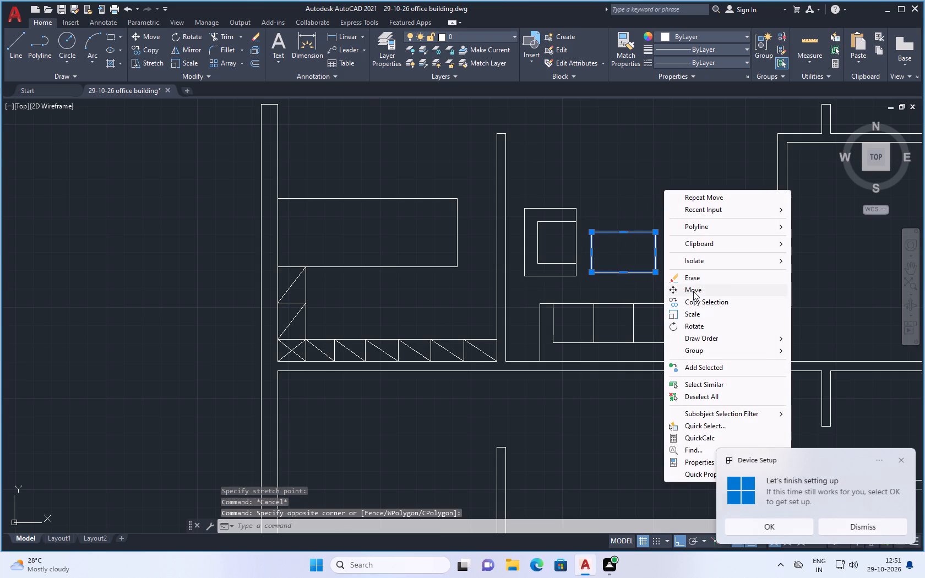
click(693, 291)
click(625, 254)
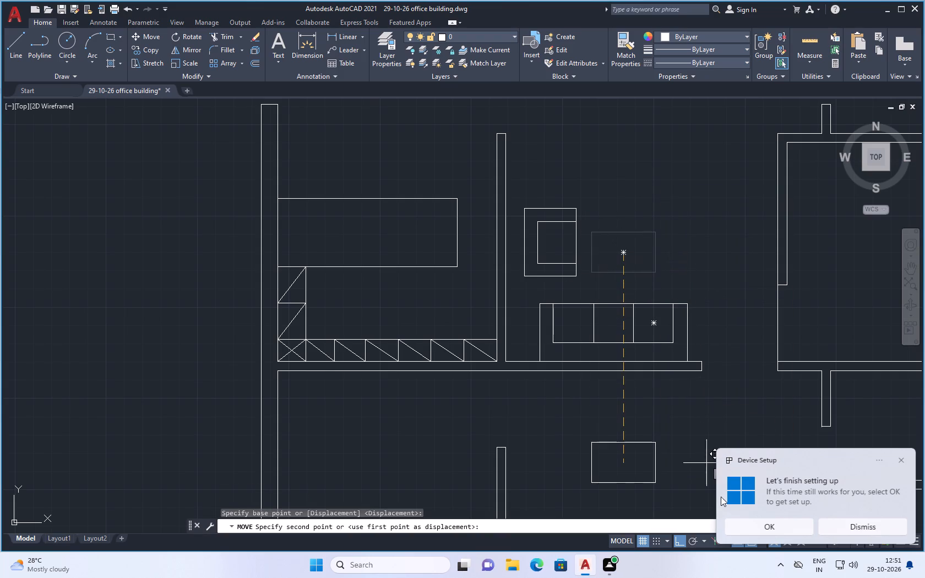
click(680, 541)
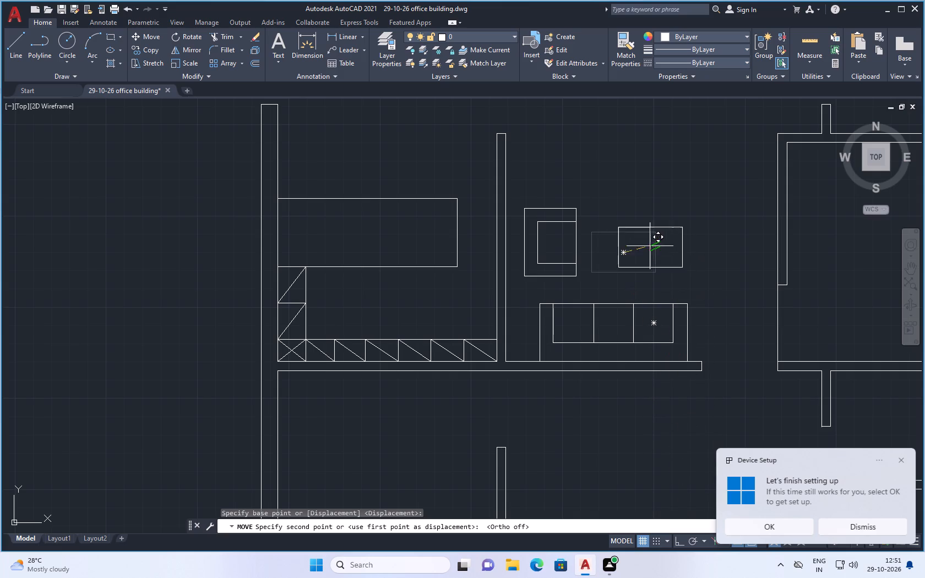
click(619, 246)
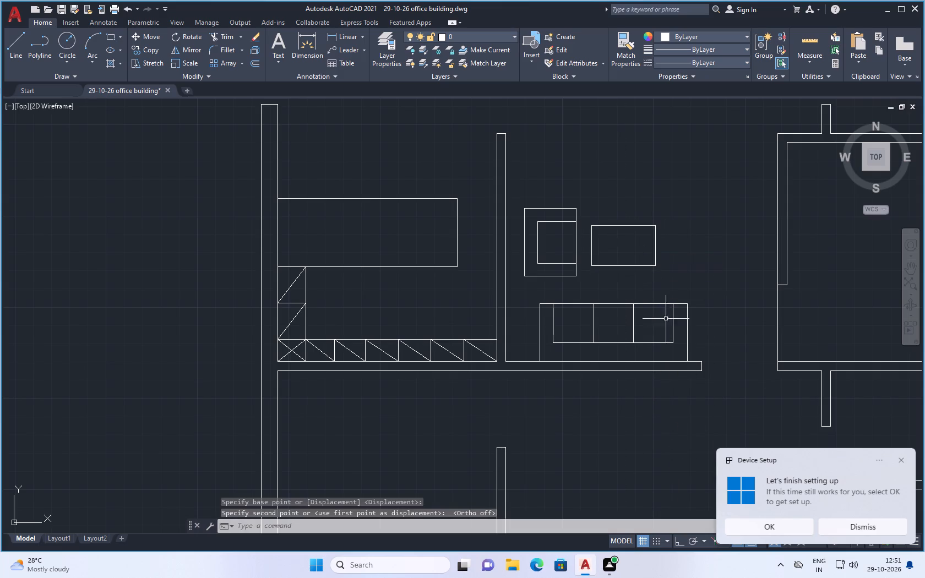
Dismiss the device setup notification and save the drawing.
click(901, 457)
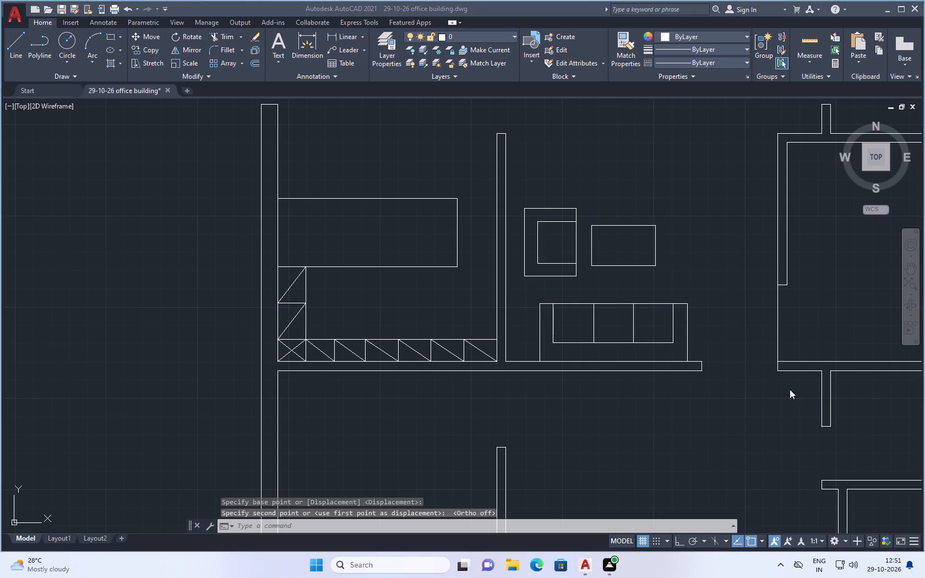
key(ctrl+s)
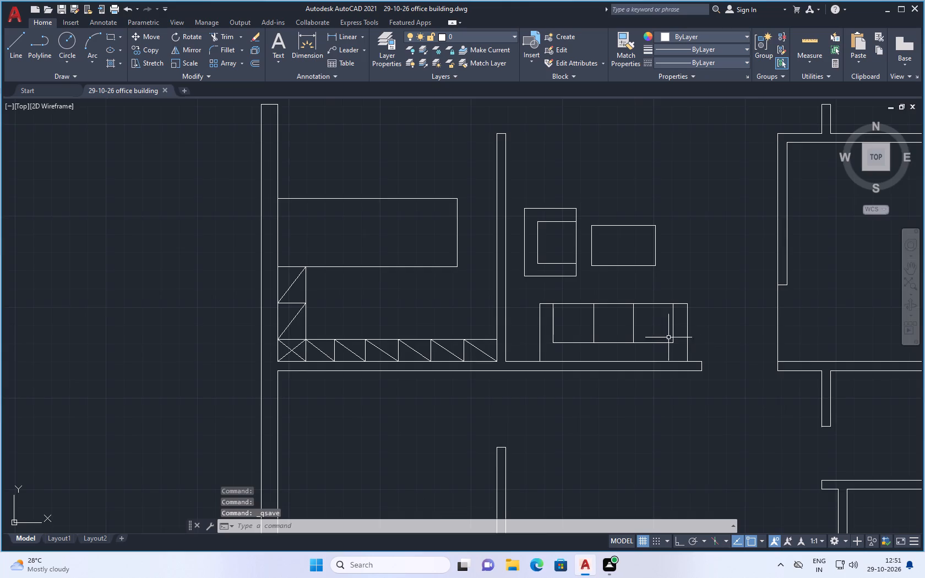
Turn Ortho mode back on.
scroll(661, 341, down, 1)
scroll(646, 286, up, 1)
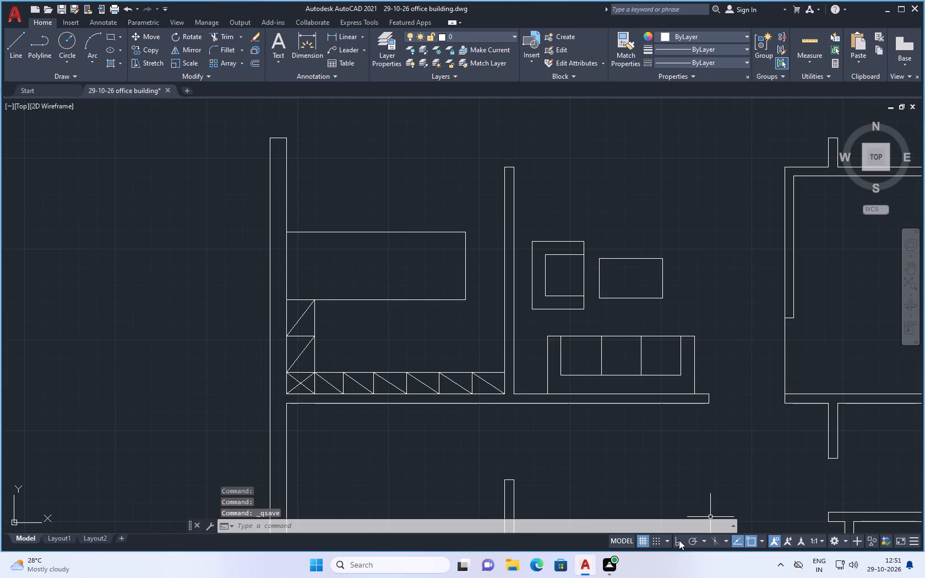
click(679, 540)
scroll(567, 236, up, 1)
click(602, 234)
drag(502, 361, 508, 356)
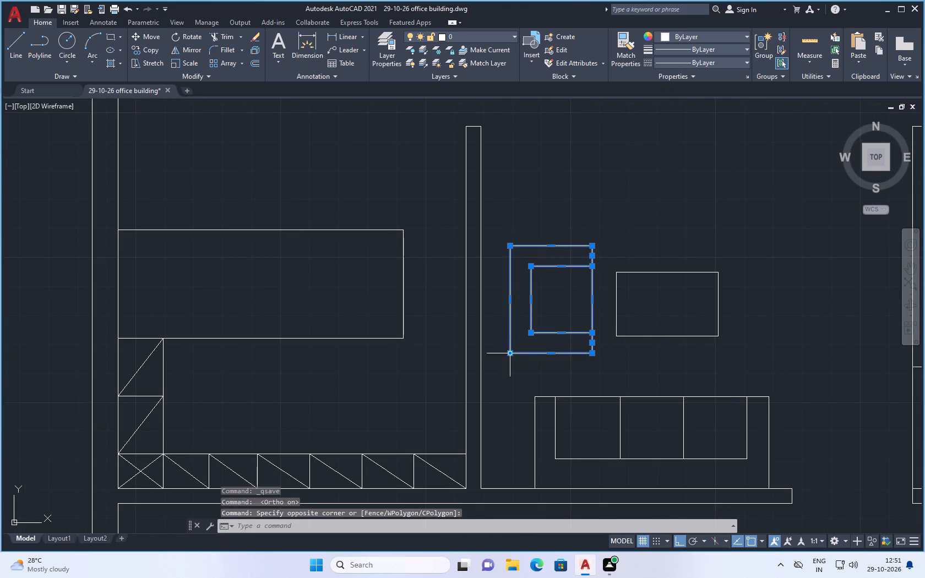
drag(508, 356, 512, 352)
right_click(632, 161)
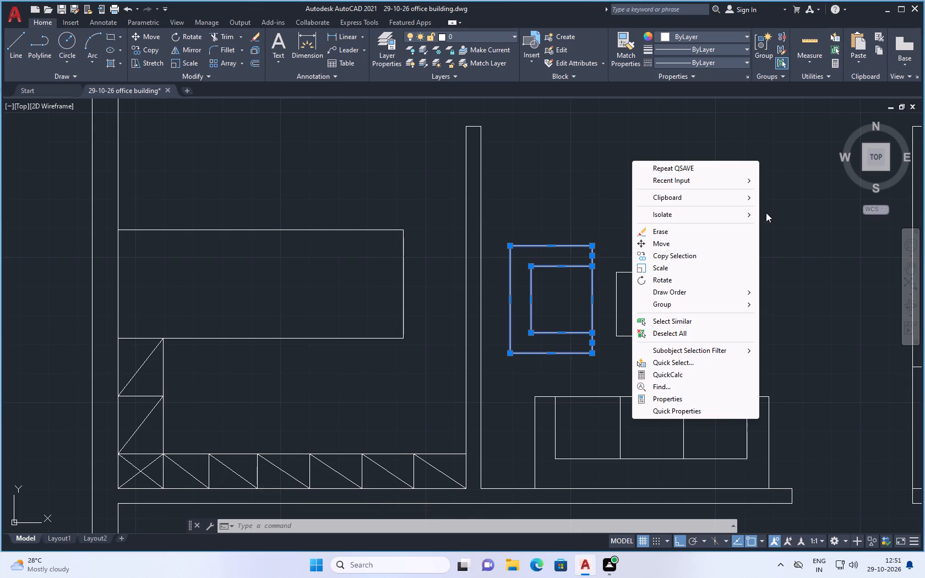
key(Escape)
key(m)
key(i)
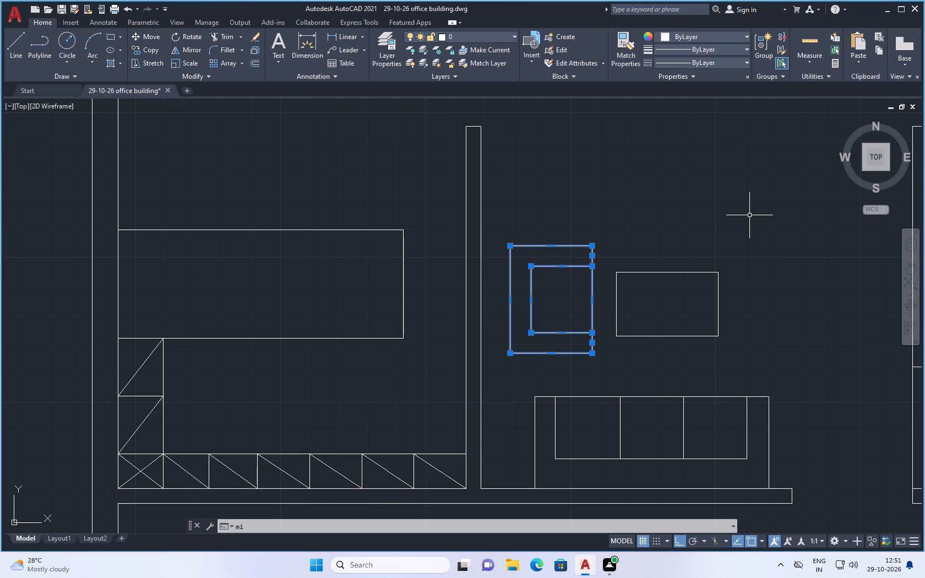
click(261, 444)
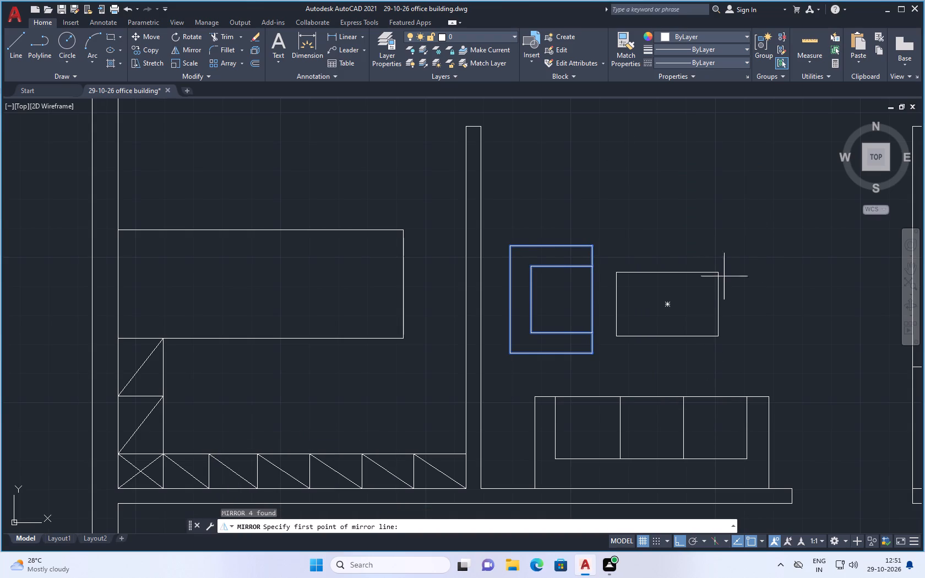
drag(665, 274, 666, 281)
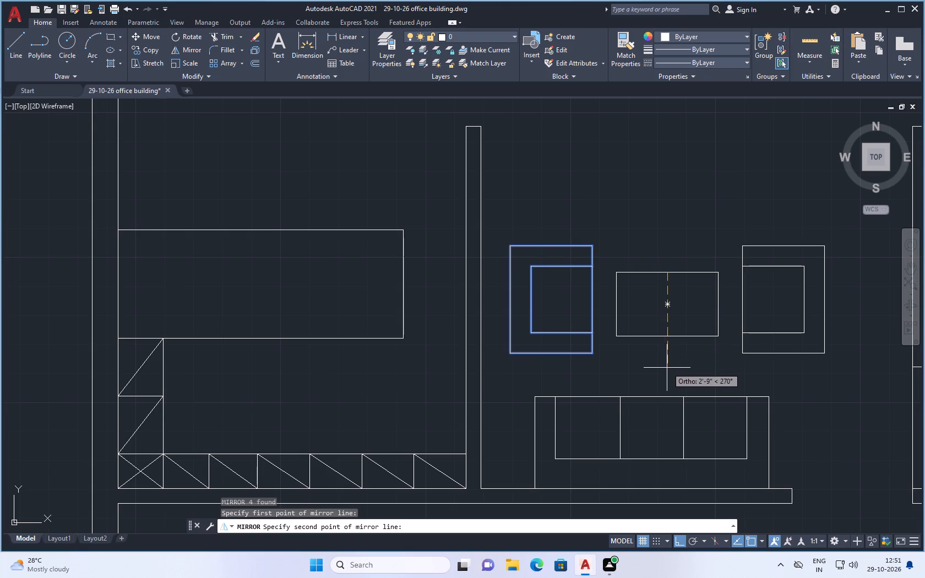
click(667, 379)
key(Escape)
Mirror the complete single-seat armchair across a vertical line through the midpoint of the table's top edge, keeping the original.
scroll(667, 361, down, 1)
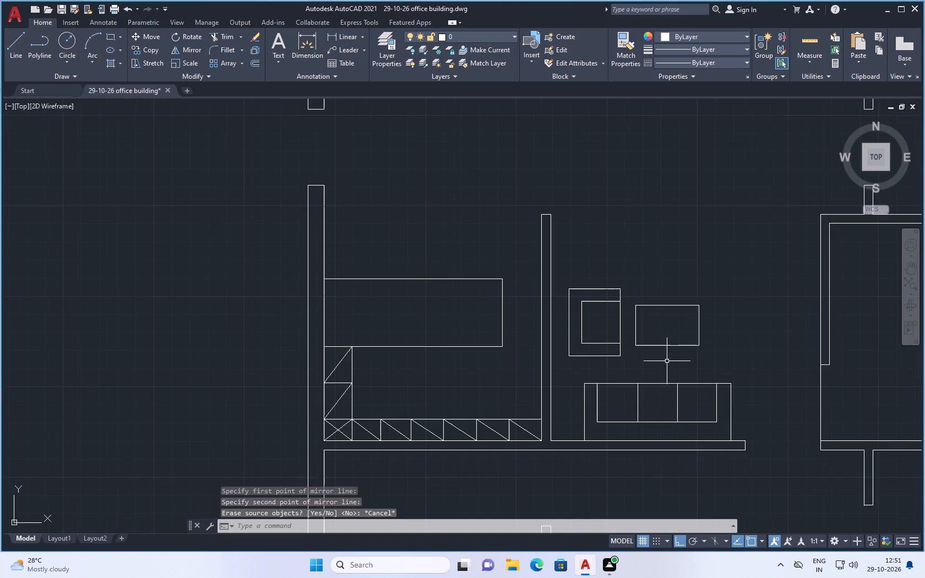
key(space)
click(624, 276)
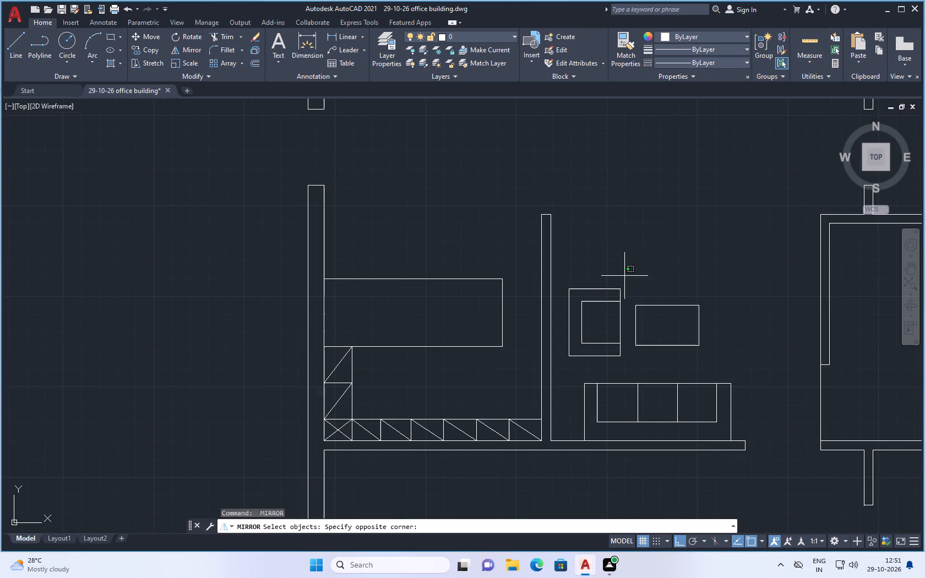
click(563, 369)
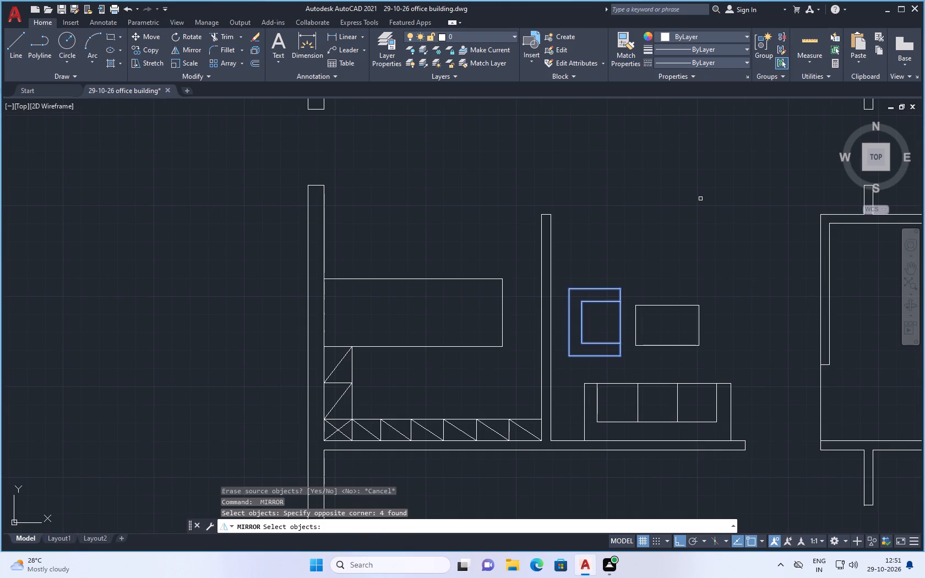
key(space)
click(669, 302)
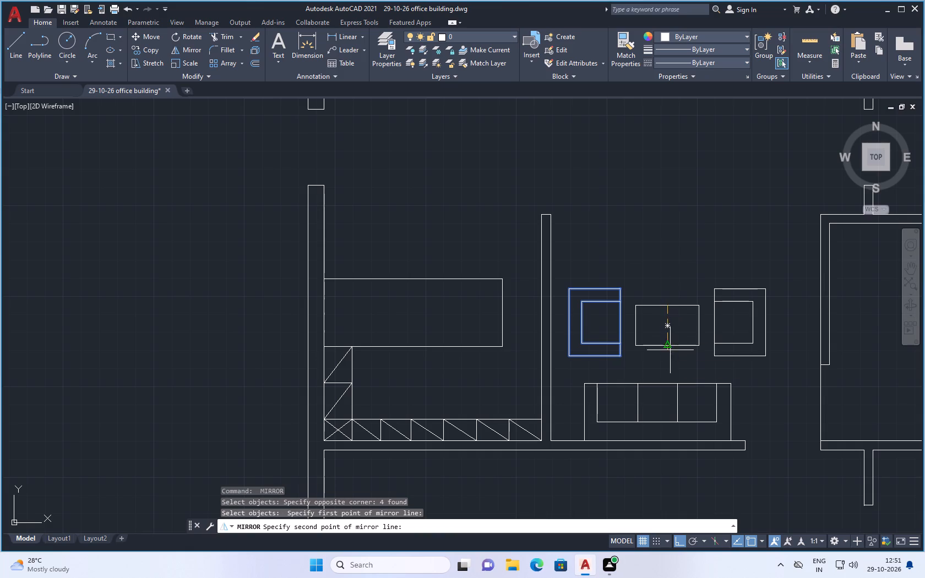
click(670, 365)
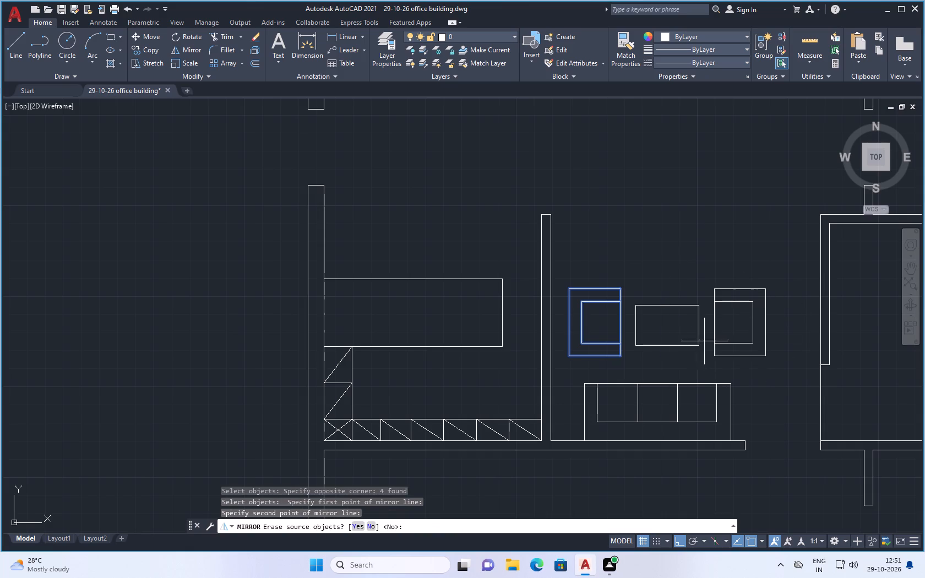
click(369, 523)
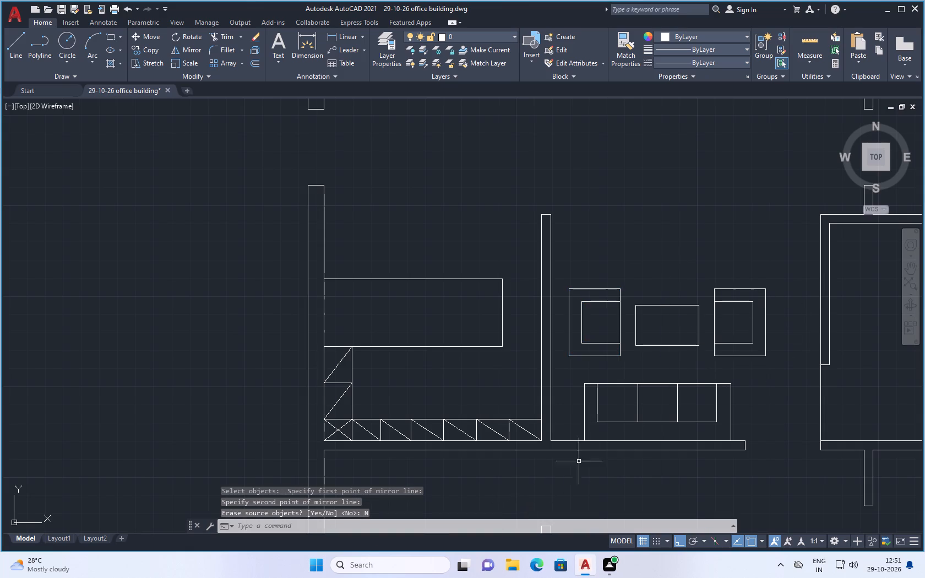
Examine the seating arrangement close up and within the overall floor plan.
scroll(714, 288, down, 3)
scroll(714, 313, up, 2)
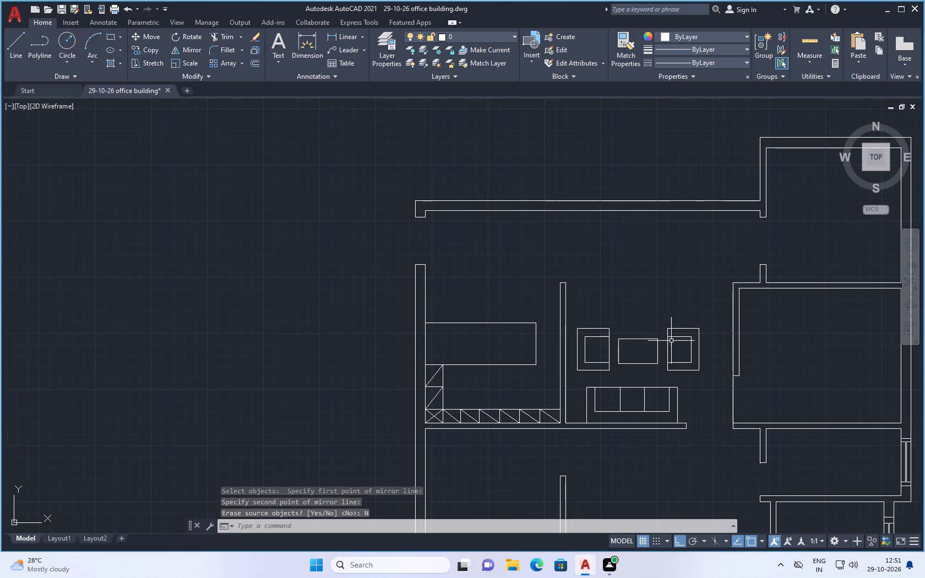
scroll(640, 374, up, 2)
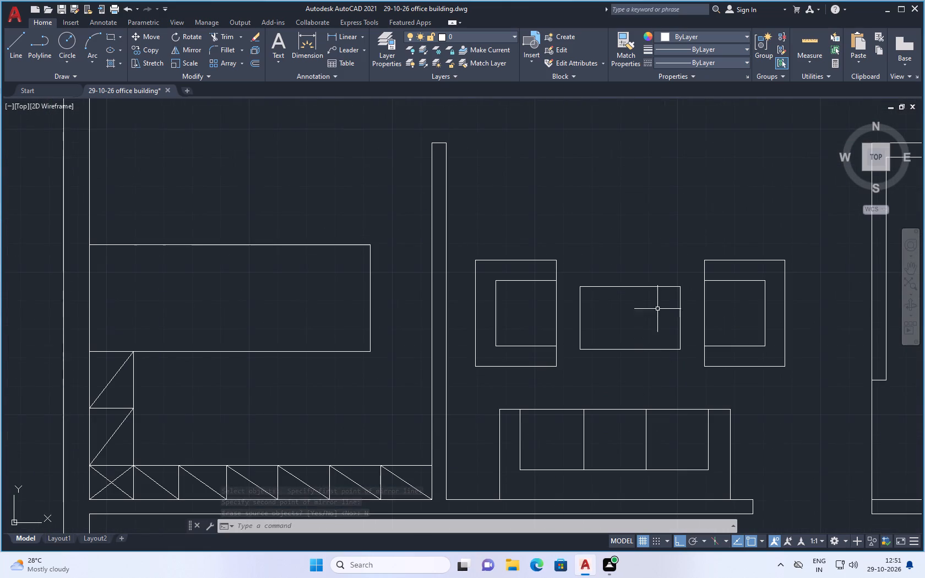
scroll(641, 336, down, 2)
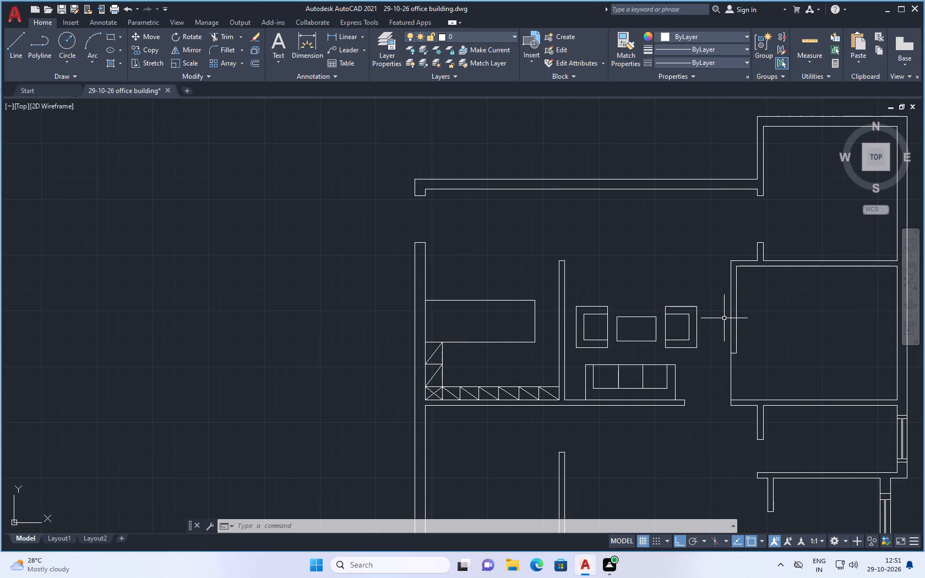
scroll(635, 370, down, 2)
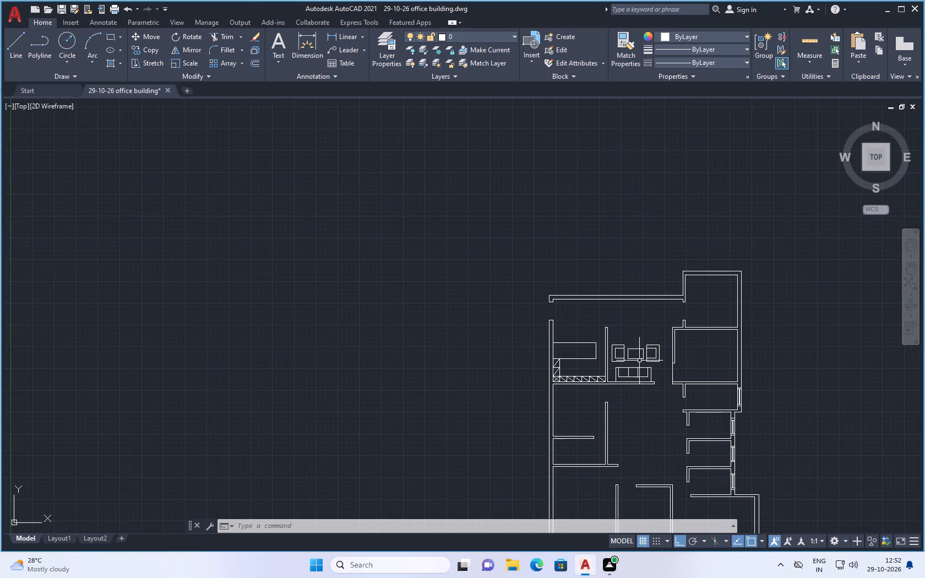
scroll(636, 362, up, 3)
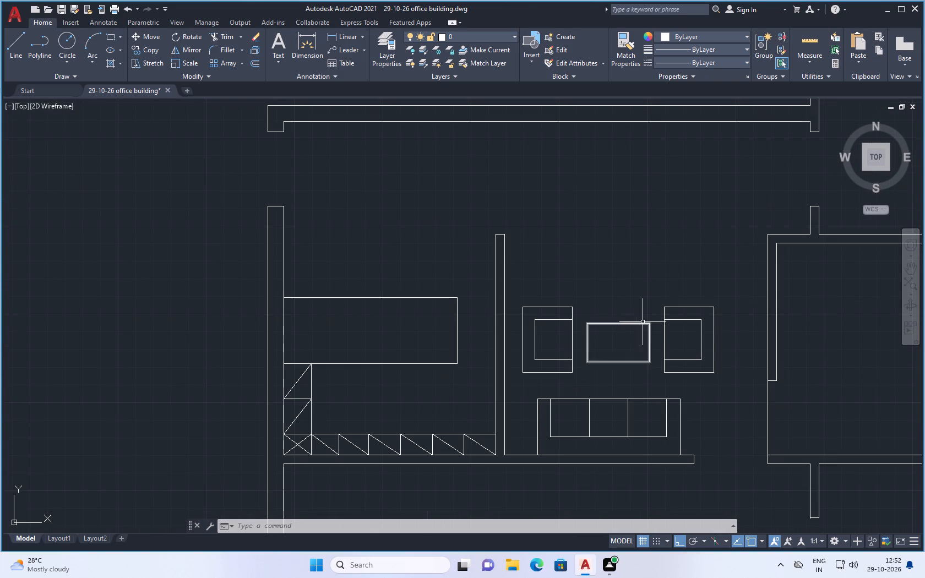
scroll(658, 332, down, 2)
scroll(638, 375, down, 3)
scroll(657, 407, up, 2)
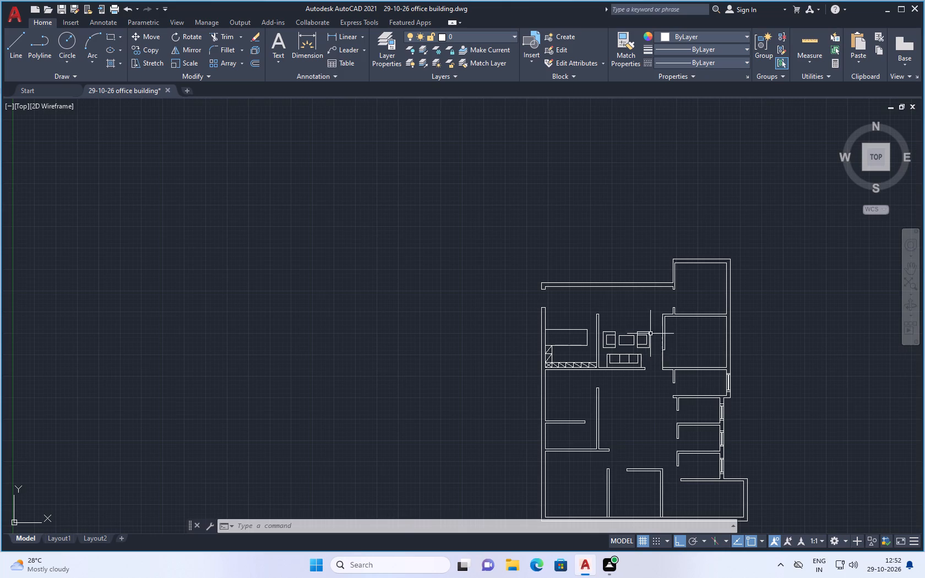
scroll(626, 332, up, 2)
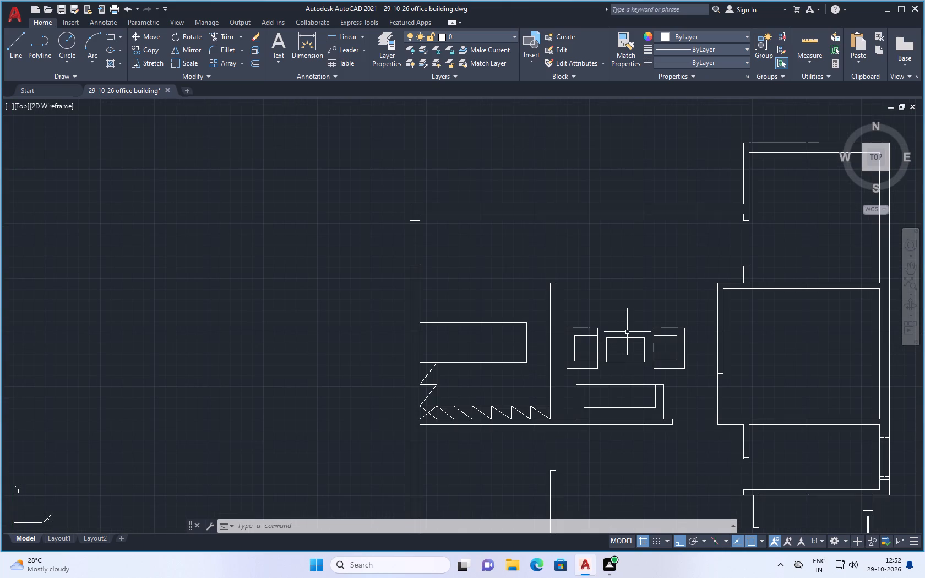
scroll(638, 355, down, 1)
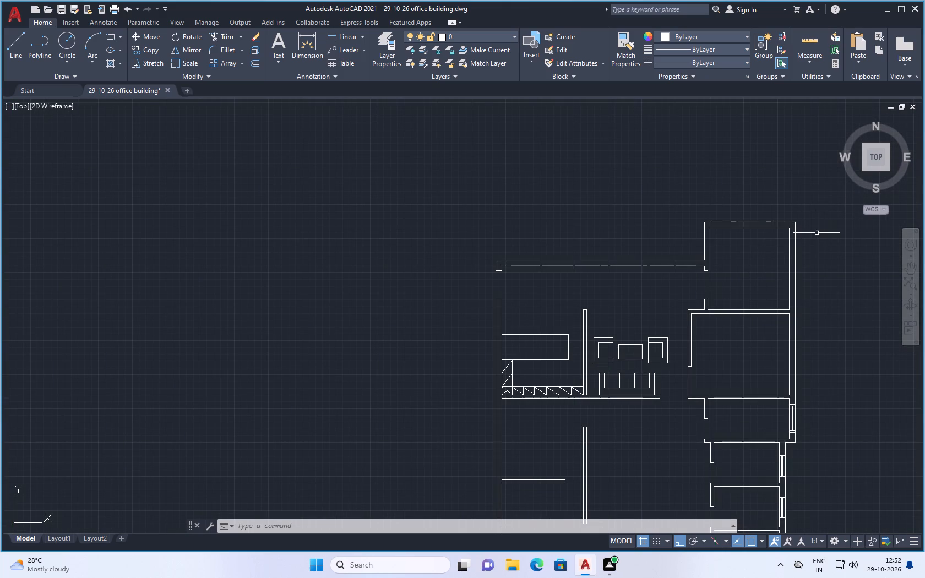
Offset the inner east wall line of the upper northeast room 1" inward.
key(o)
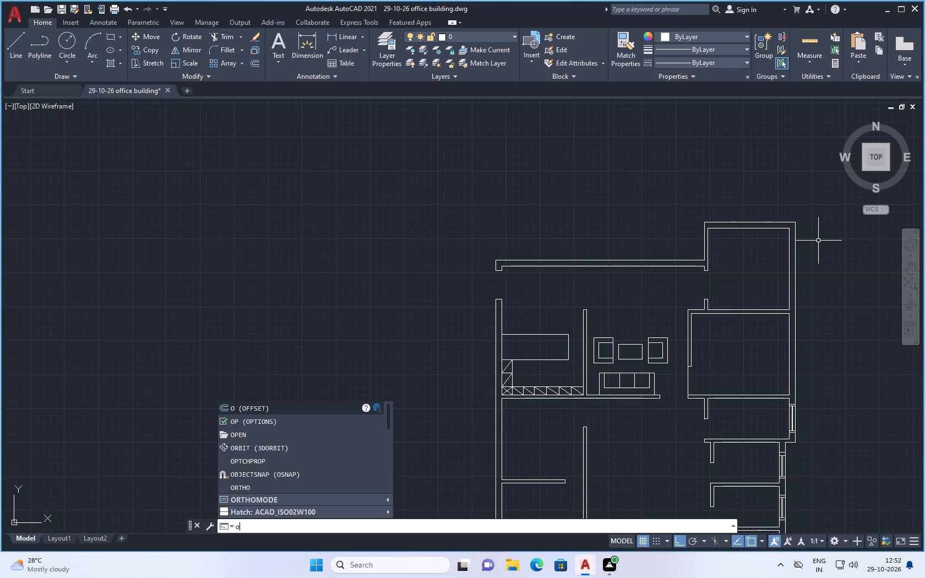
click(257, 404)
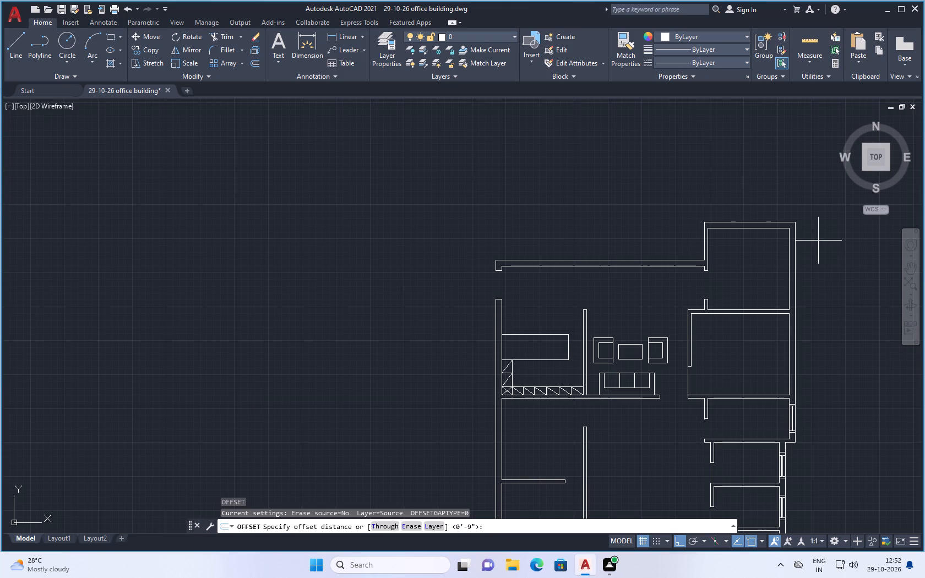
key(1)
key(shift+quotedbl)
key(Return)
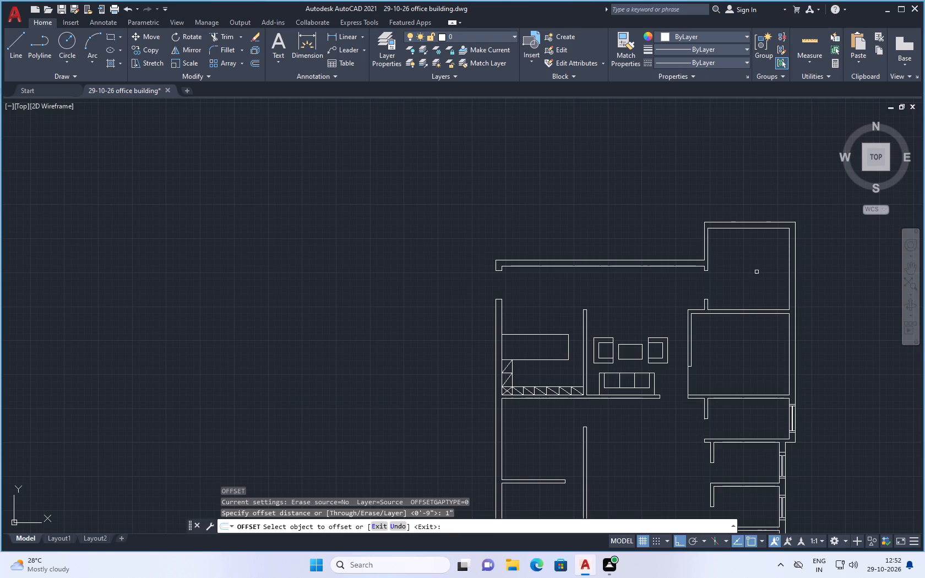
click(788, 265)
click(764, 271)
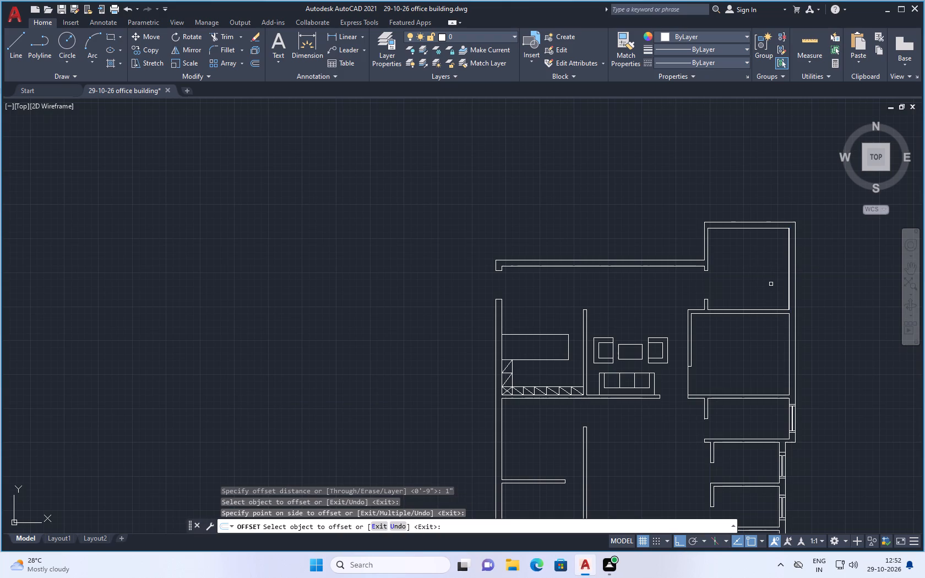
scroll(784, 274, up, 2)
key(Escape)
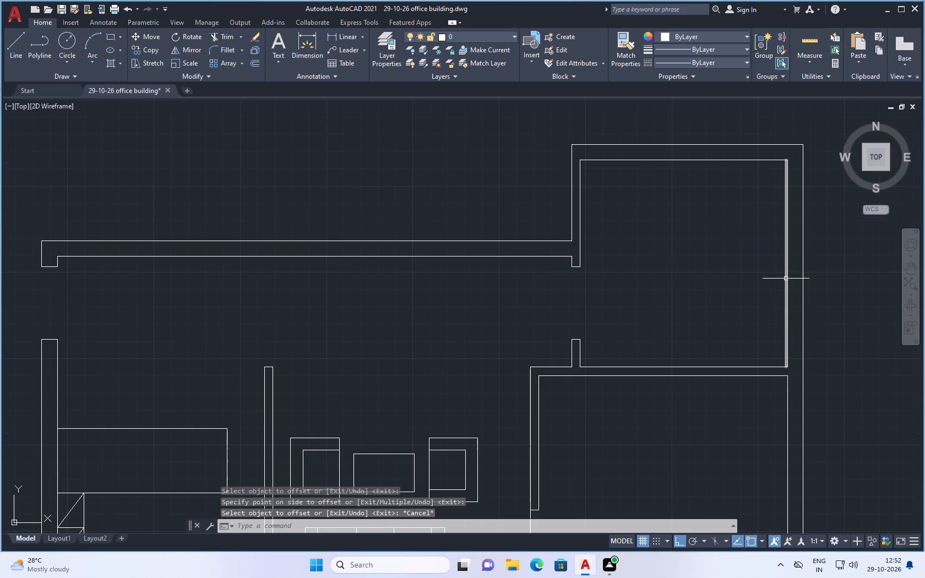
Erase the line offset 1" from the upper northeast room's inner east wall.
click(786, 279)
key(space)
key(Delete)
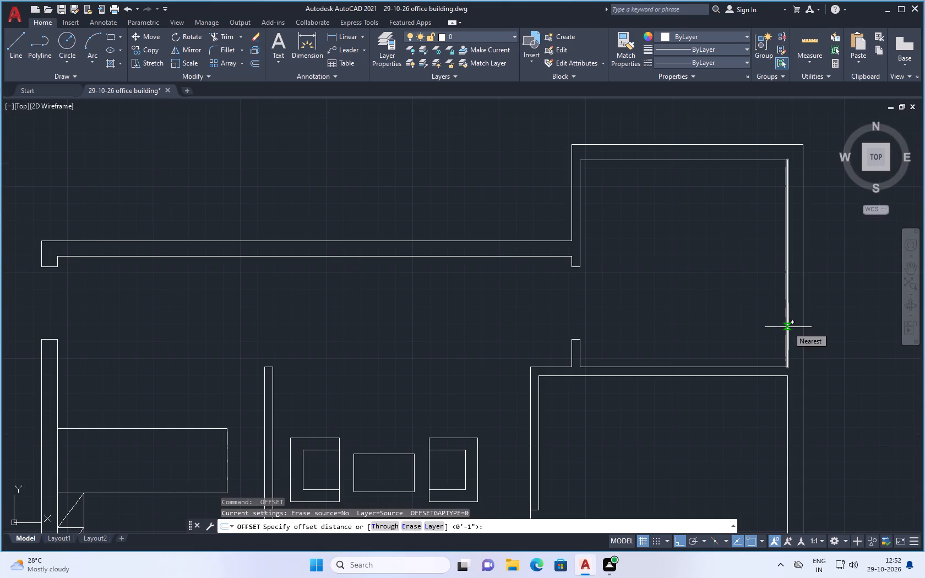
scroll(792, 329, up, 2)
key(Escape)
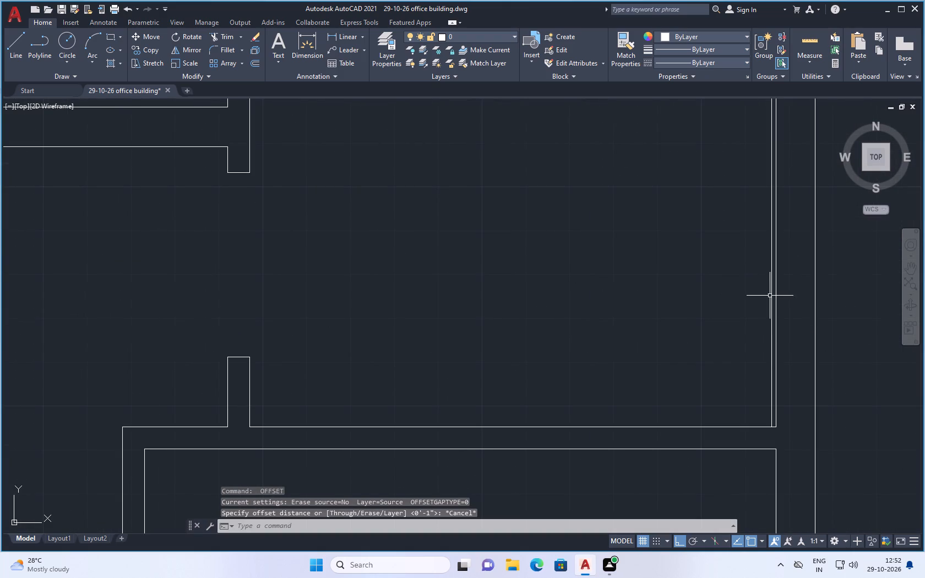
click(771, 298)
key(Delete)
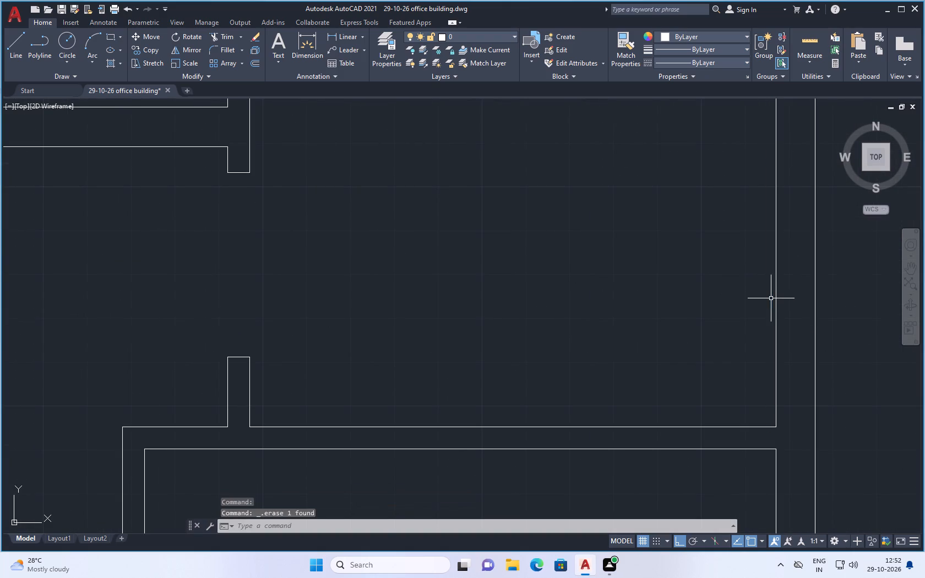
Offset the inner east wall lines of the upper northeast room and the room below it 1' inward.
scroll(687, 271, down, 3)
text(of)
click(280, 461)
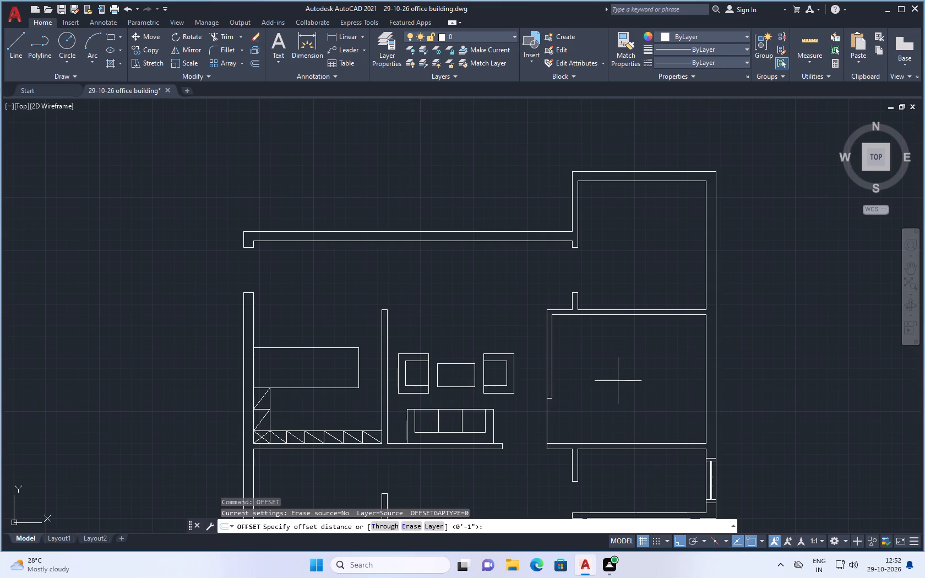
key(1)
key(apostrophe)
key(Return)
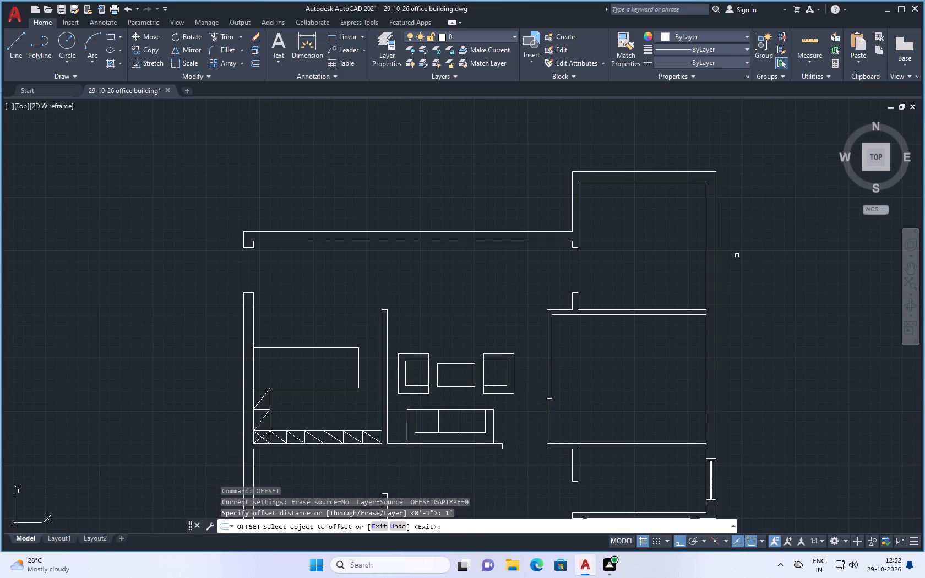
click(706, 254)
click(635, 258)
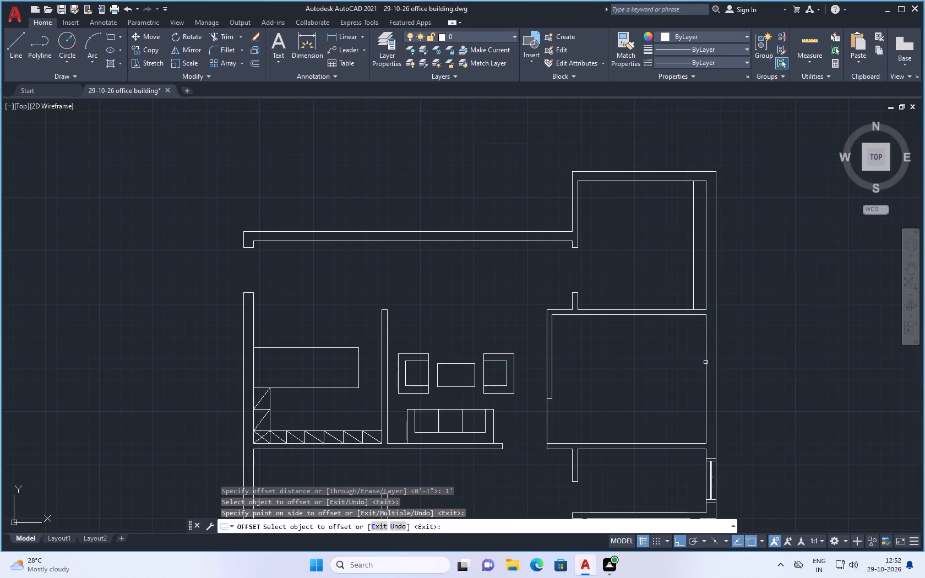
click(706, 361)
click(643, 369)
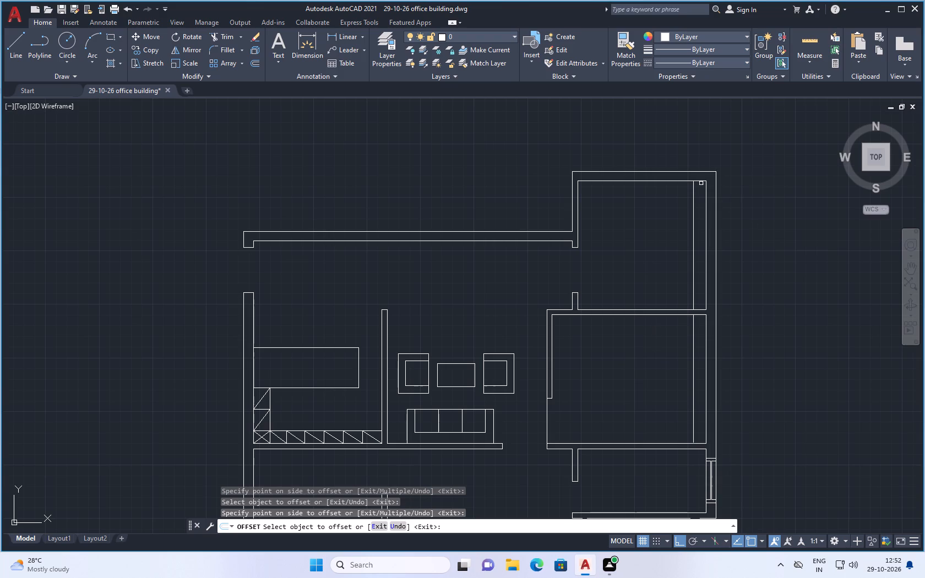
Offset the upper room's inner north wall line and the lower room's inner south wall line 1' inward.
click(673, 182)
click(676, 203)
drag(667, 444, 672, 436)
click(682, 406)
key(Escape)
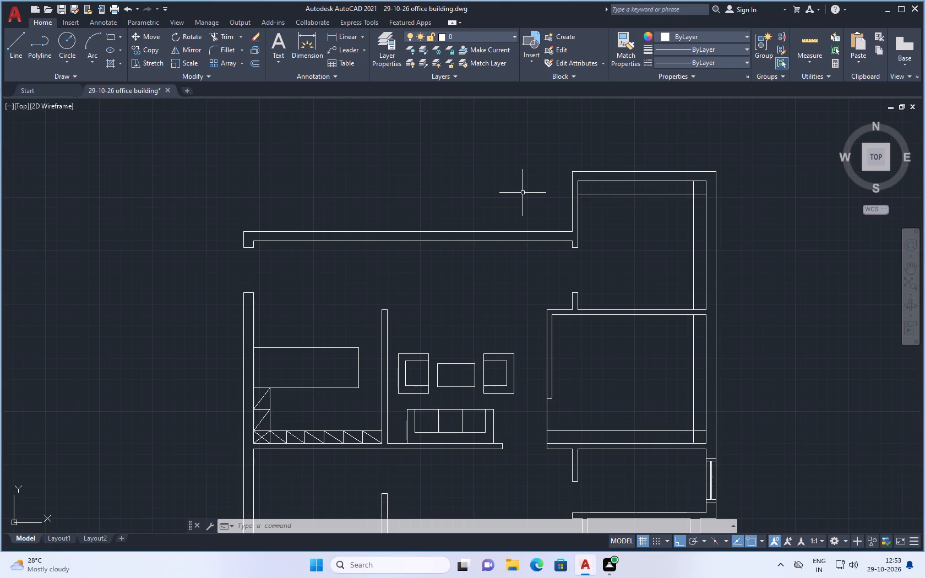
Draw a vertical line from the upper room's inner north wall, right of its midpoint, down to the lower room's inner south wall.
click(19, 36)
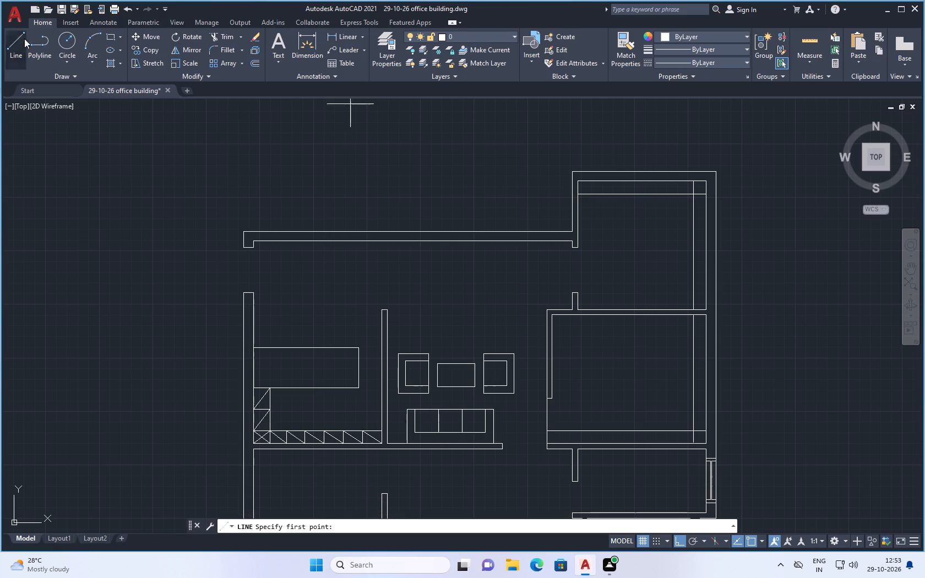
click(655, 182)
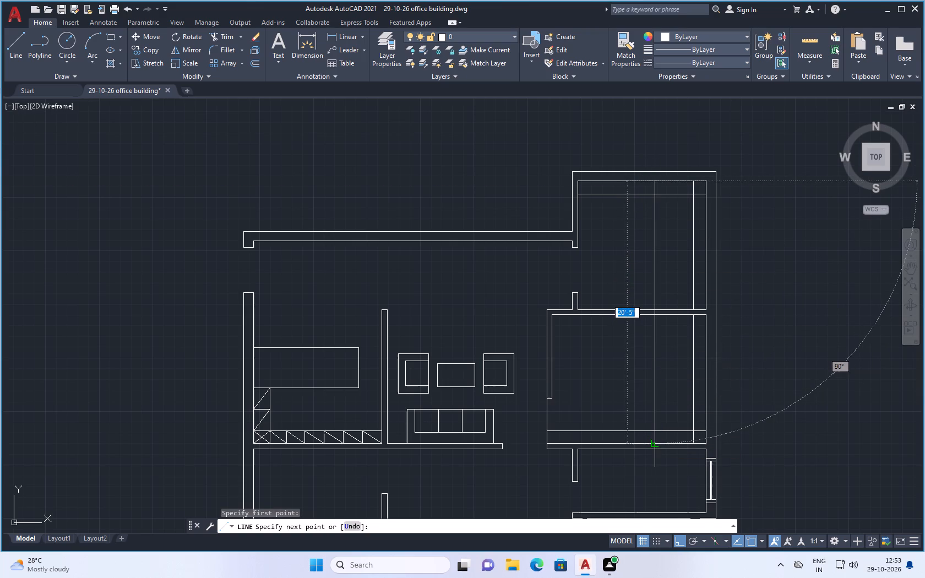
click(657, 442)
key(Escape)
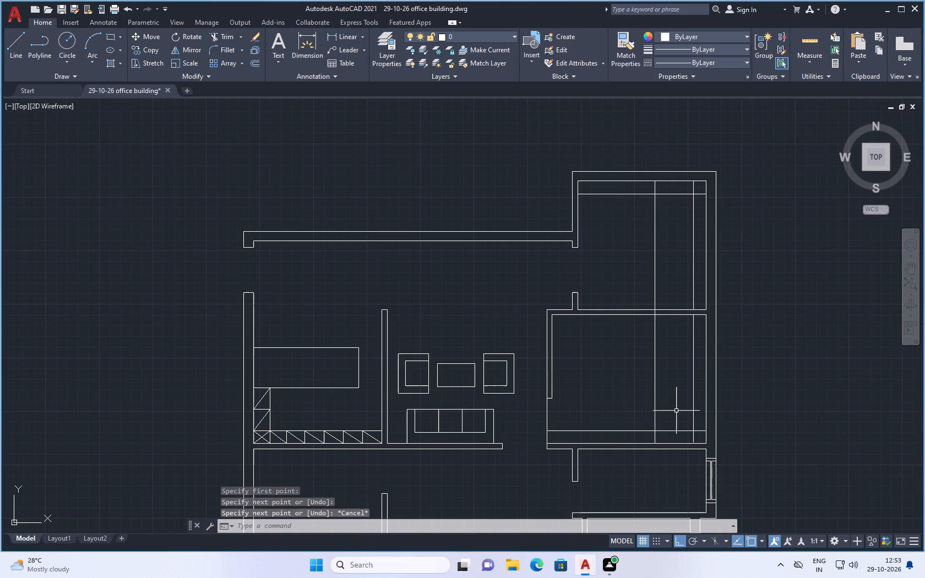
Trim the vertical line between the two 1' horizontal strips, including the stub inside the wall separating the rooms.
key(t)
key(r)
key(Return)
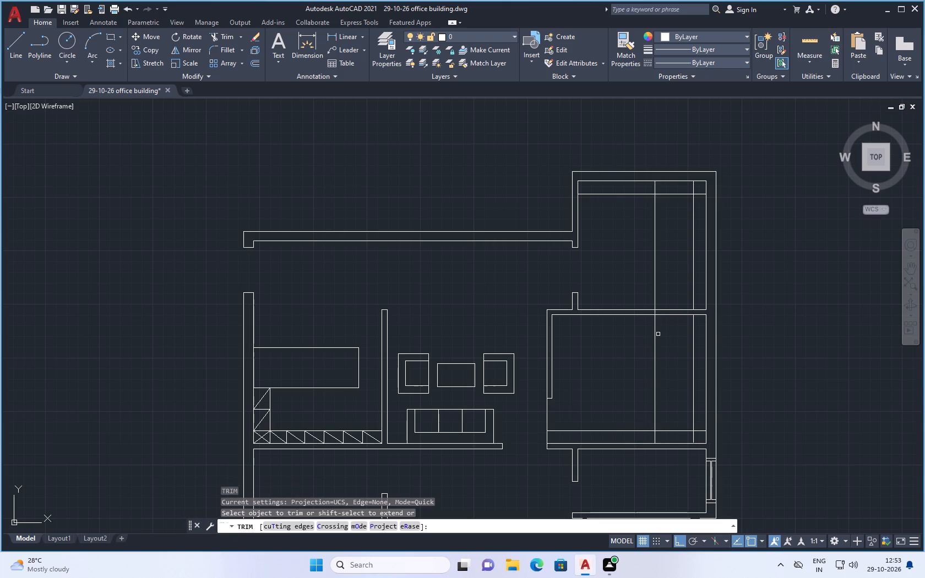
click(654, 350)
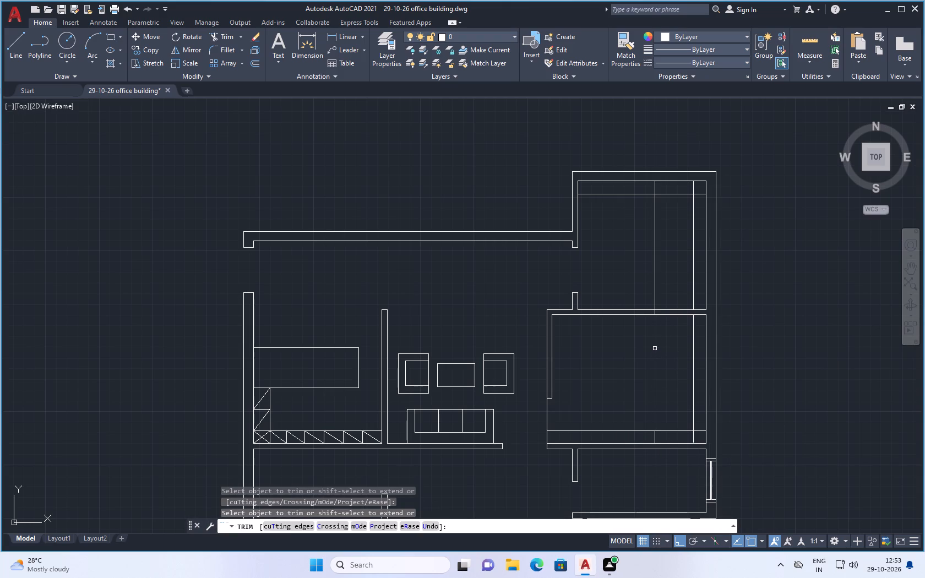
click(652, 279)
click(658, 276)
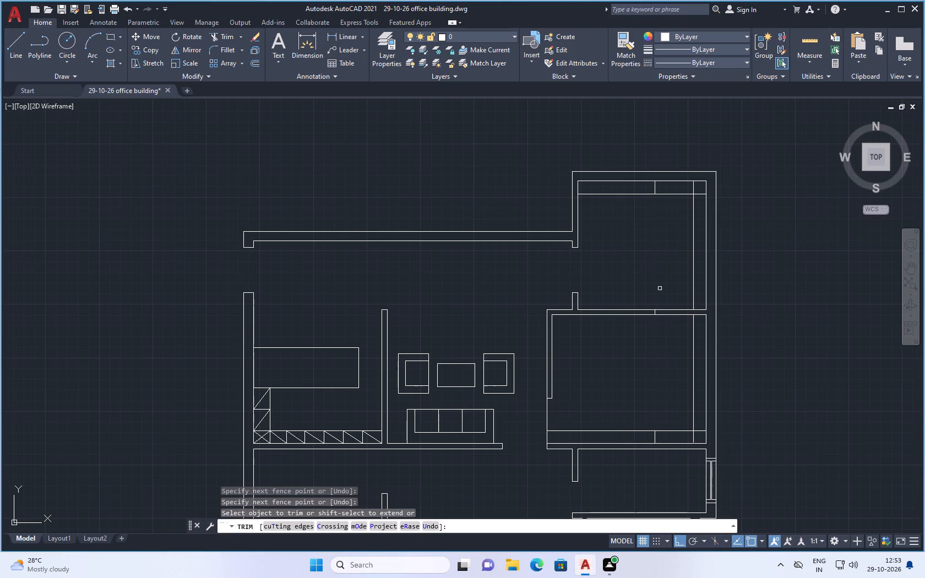
scroll(655, 316, up, 4)
click(645, 310)
Trim the upper and lower horizontal strip lines west of the short vertical segments.
scroll(650, 288, down, 1)
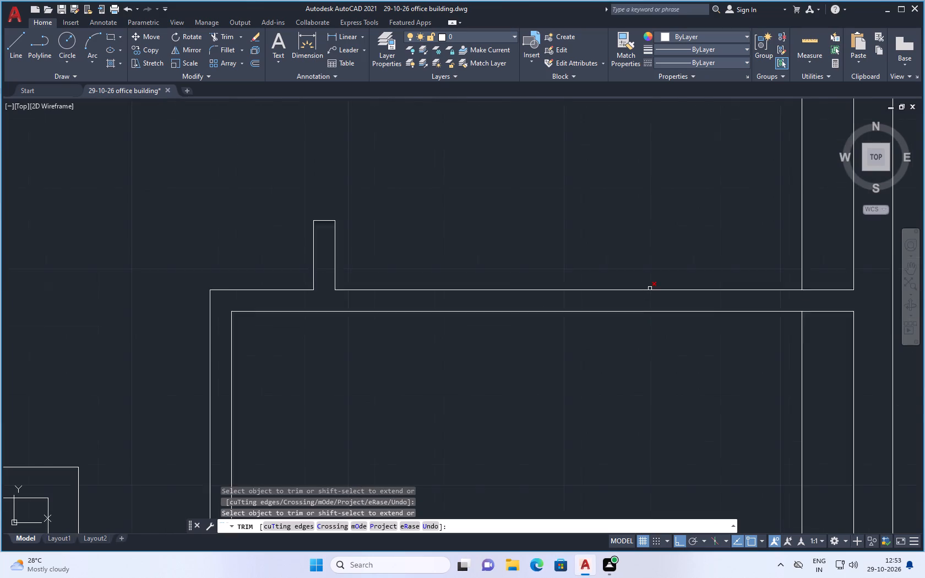
scroll(650, 288, down, 3)
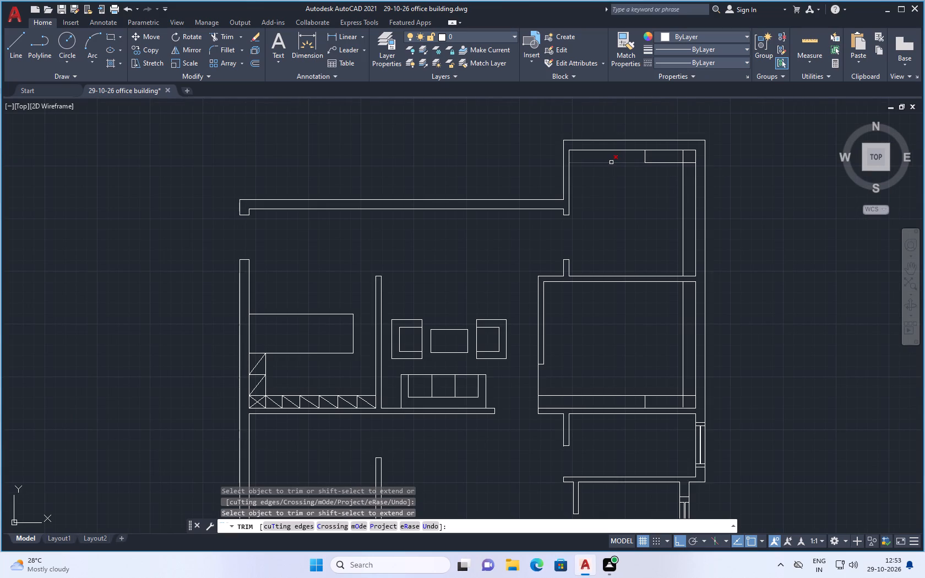
click(611, 162)
click(602, 395)
key(Escape)
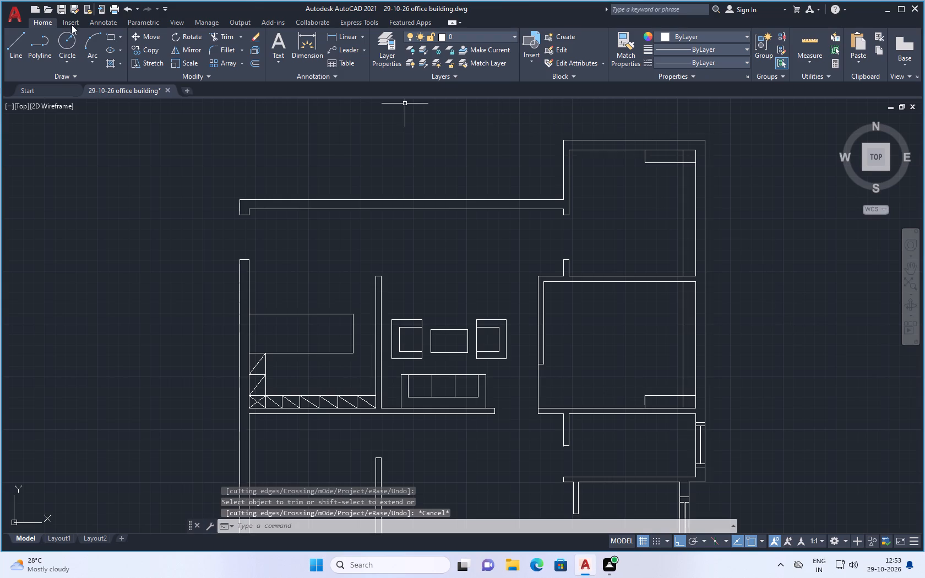
Draw a vertical line from the top of the upper short segment down through both rooms to the lower short segment.
click(10, 46)
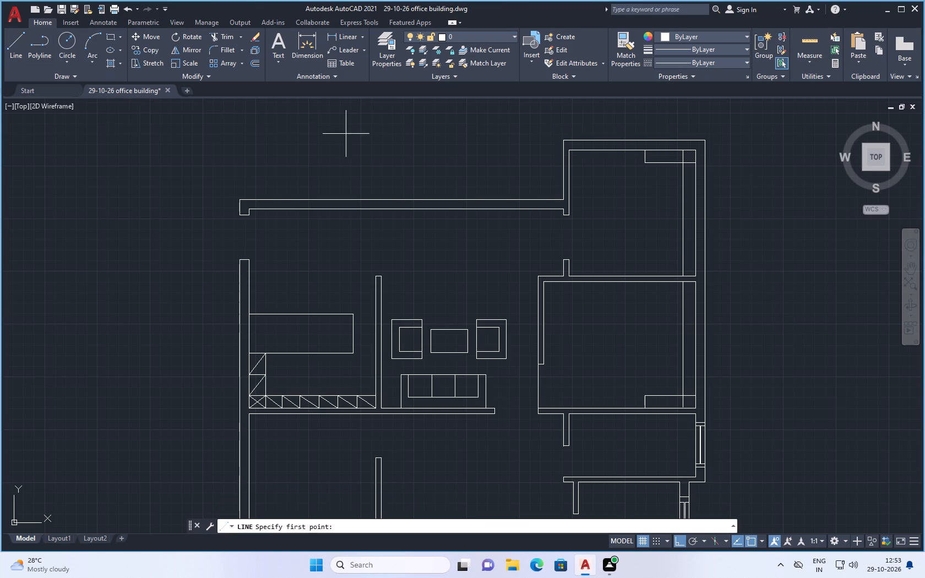
click(644, 149)
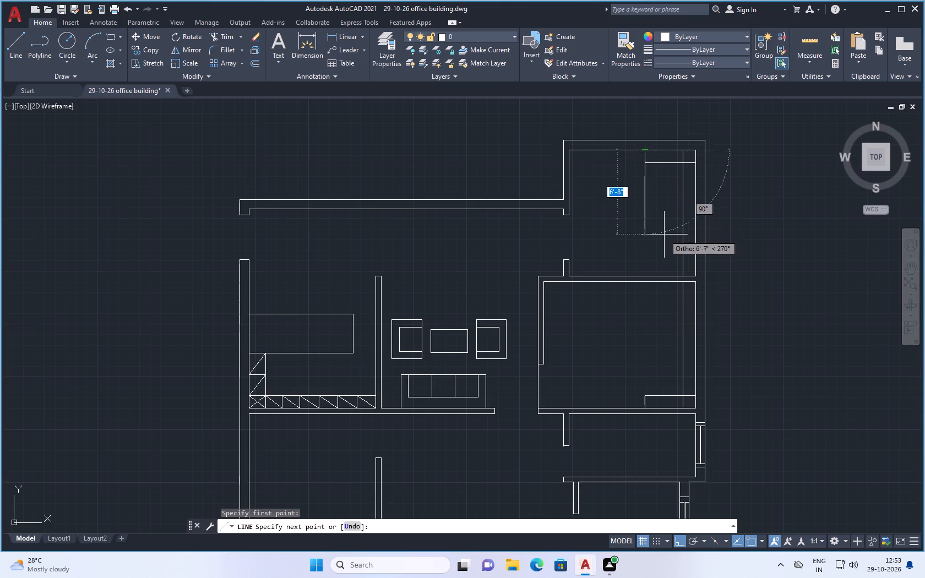
click(647, 403)
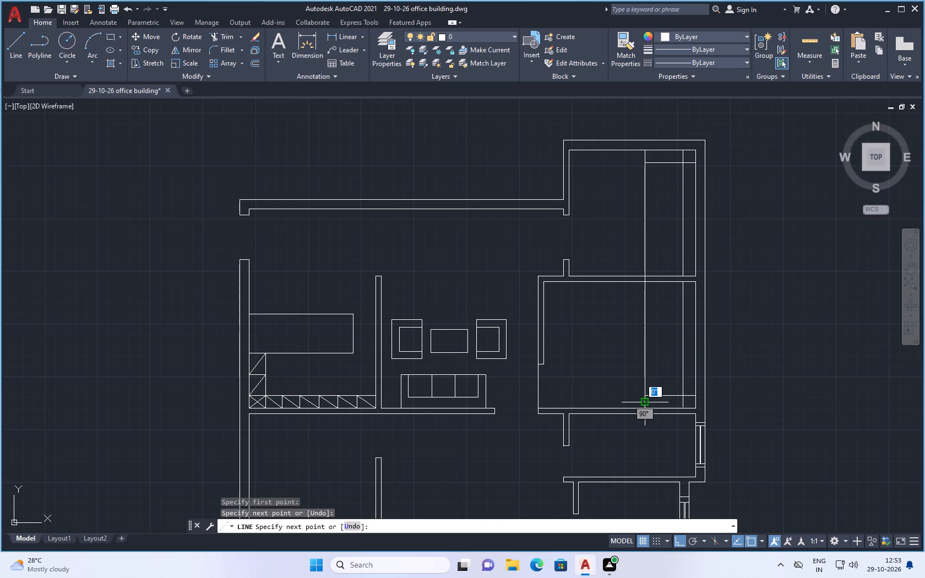
key(space)
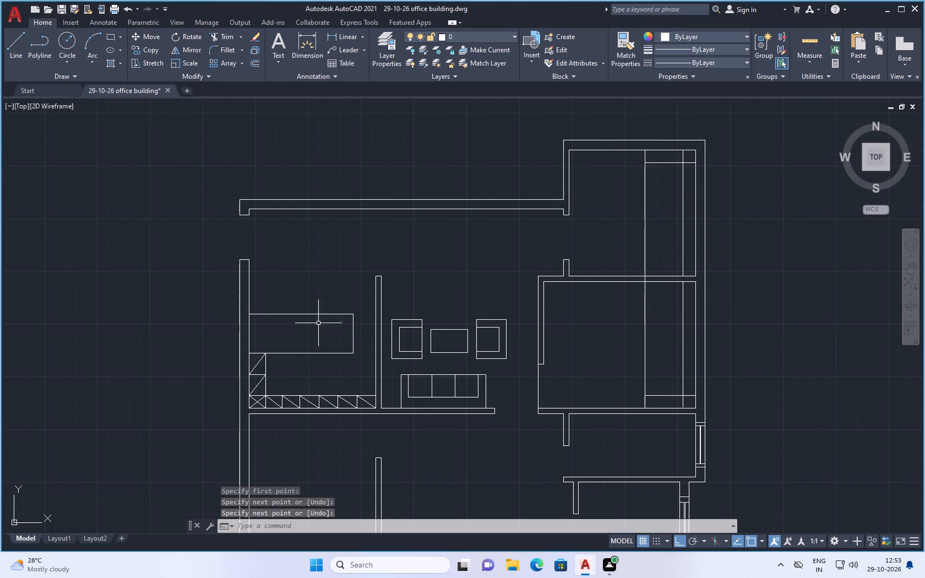
Measure the rectangular counter against the west wall with Quick Measure.
click(812, 39)
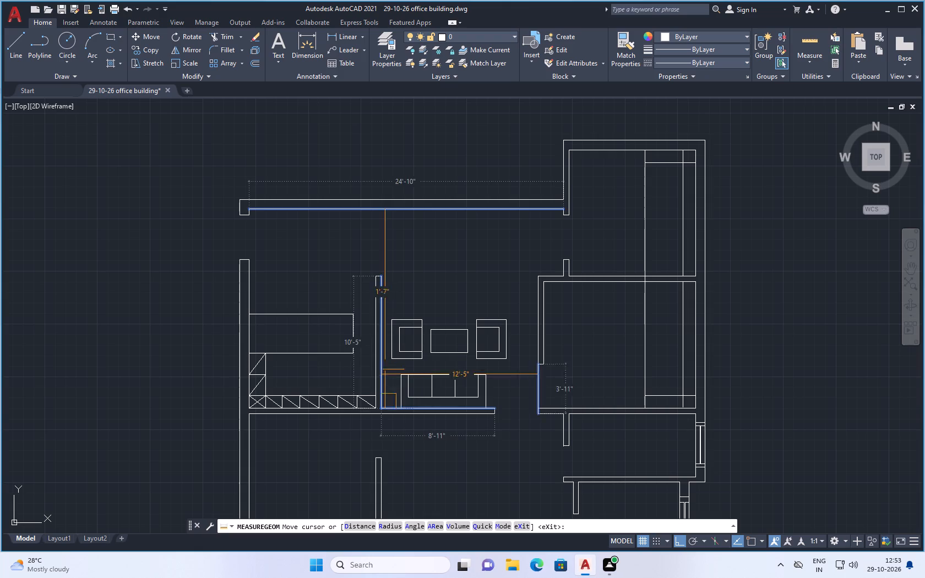
scroll(336, 341, up, 1)
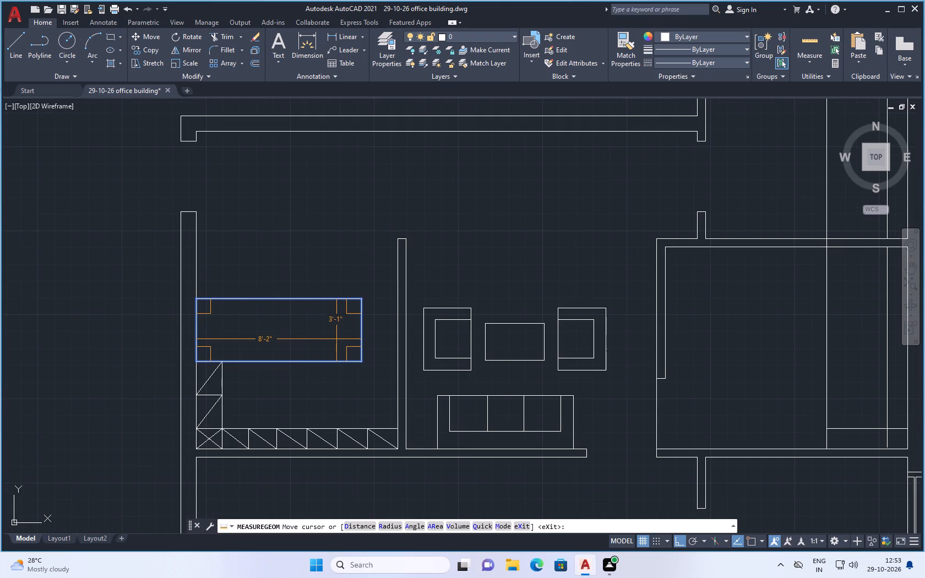
key(Escape)
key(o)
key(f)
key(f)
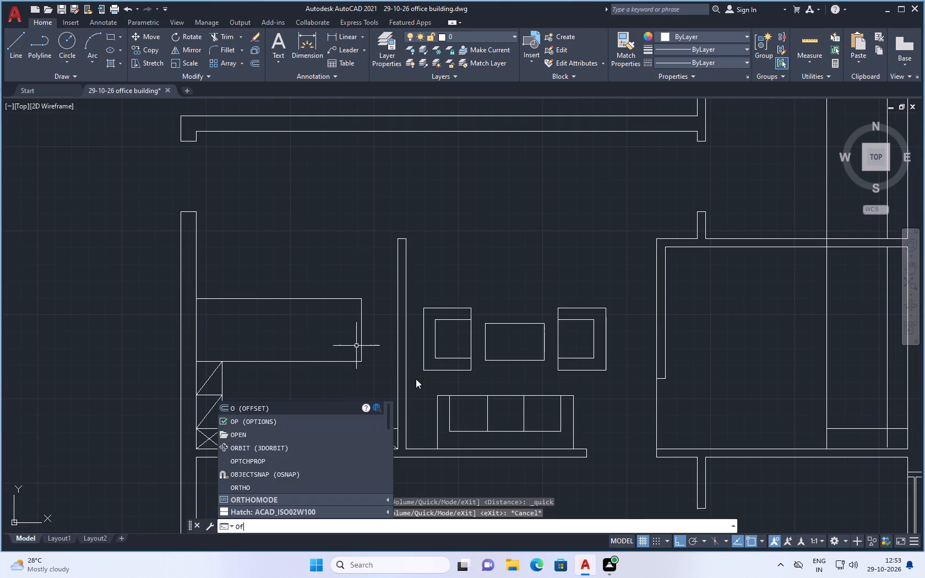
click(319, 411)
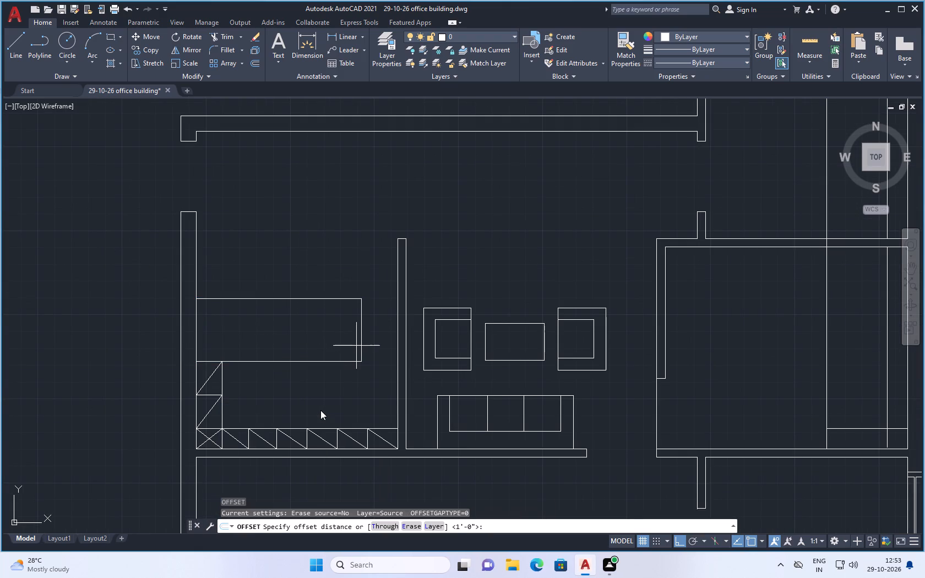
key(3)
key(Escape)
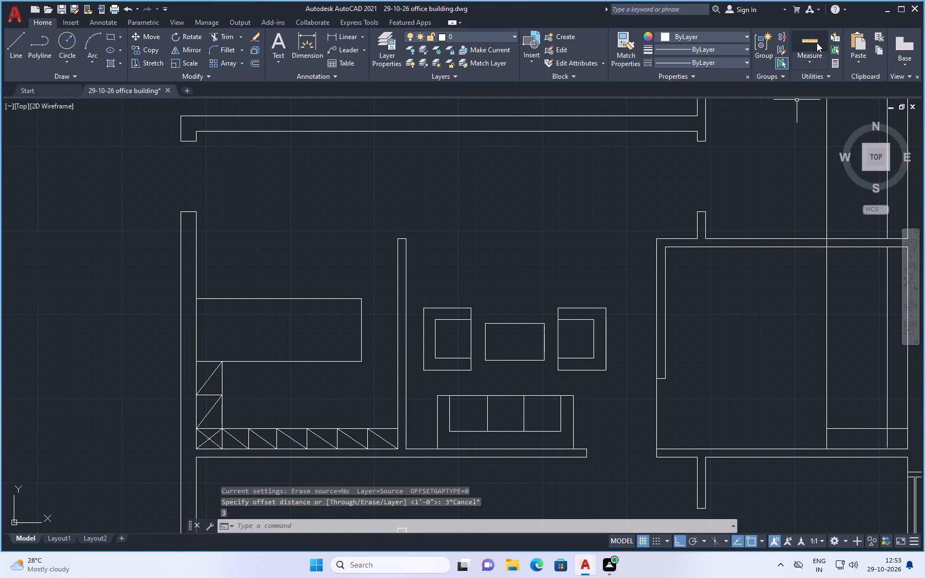
Measure the rectangular counter against the west wall again with Quick Measure.
click(817, 42)
key(Escape)
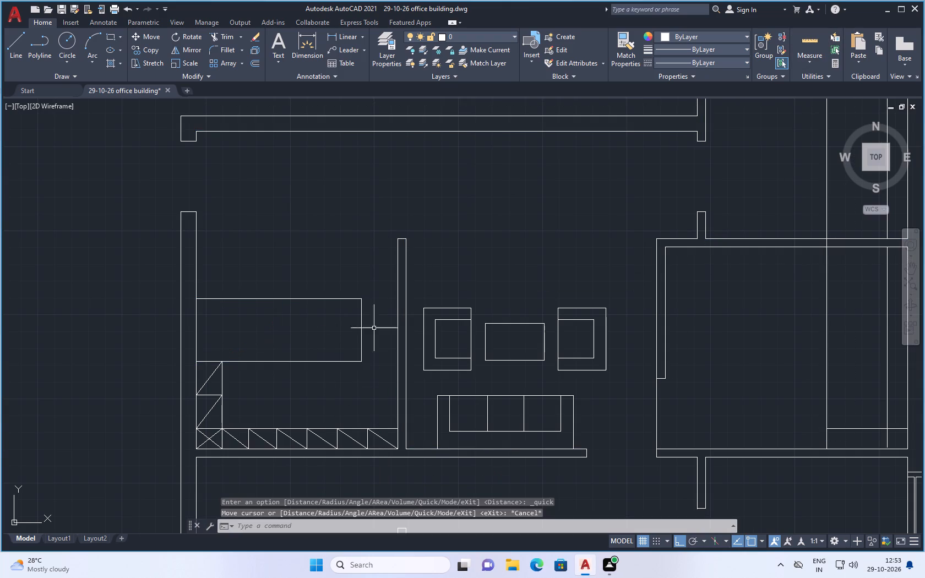
Offset the full-height vertical line at the strips' west ends 3'1" to the west through both northeast rooms.
key(o)
key(f)
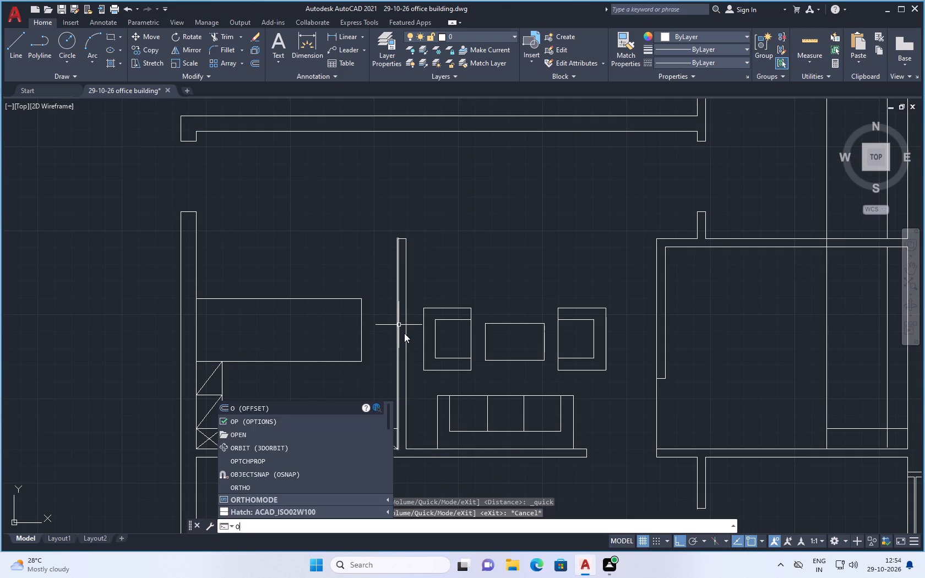
key(f)
click(306, 421)
key(3)
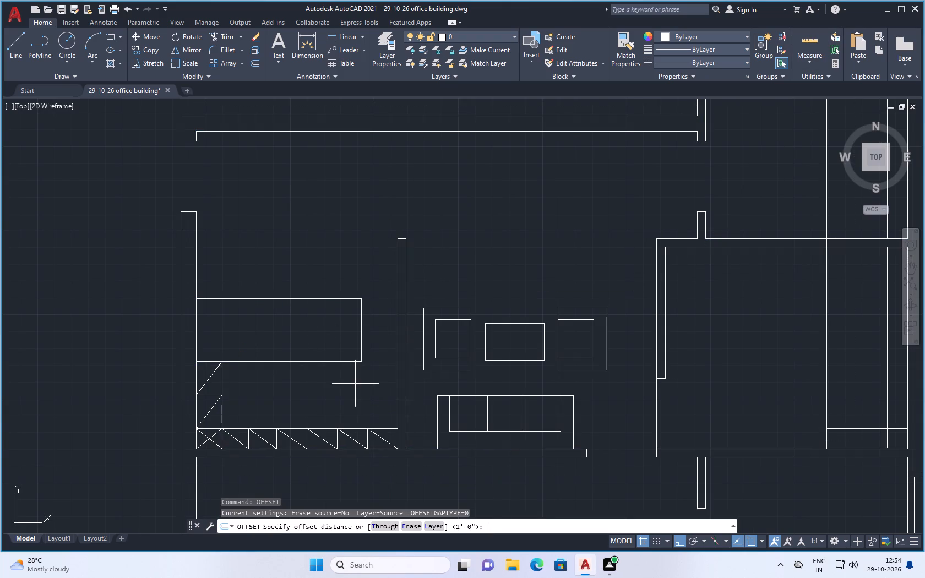
text('1)
key(shift+quotedbl)
key(Return)
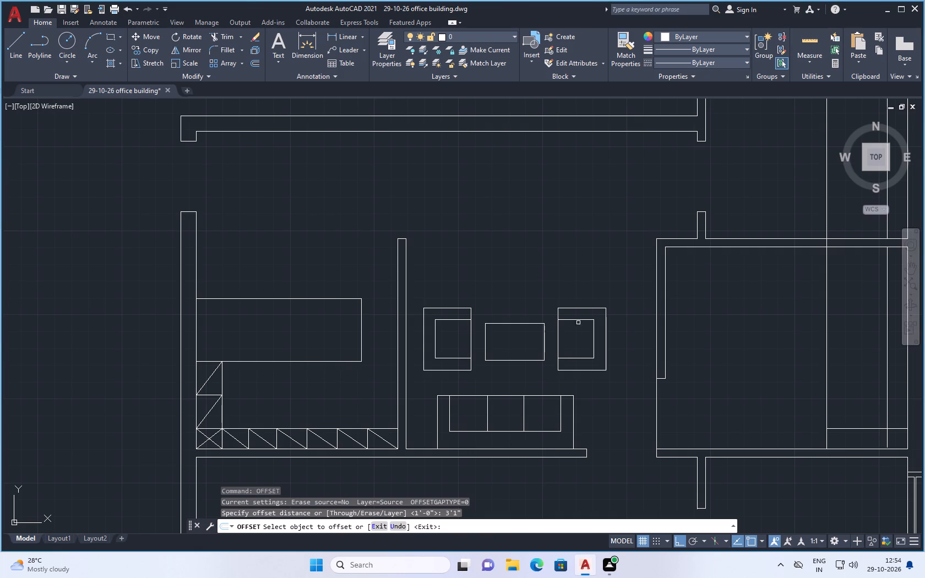
scroll(576, 313, down, 2)
scroll(684, 242, up, 1)
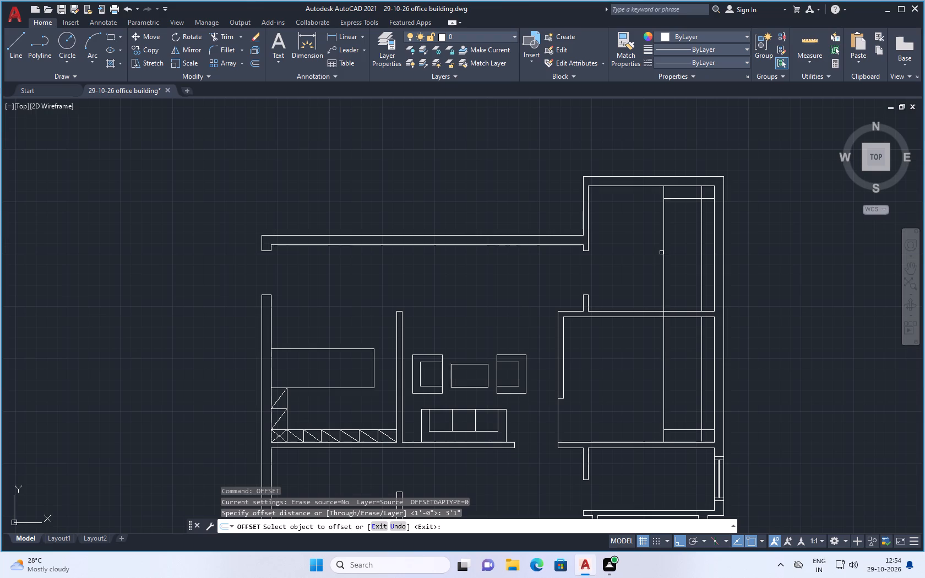
click(664, 252)
click(632, 264)
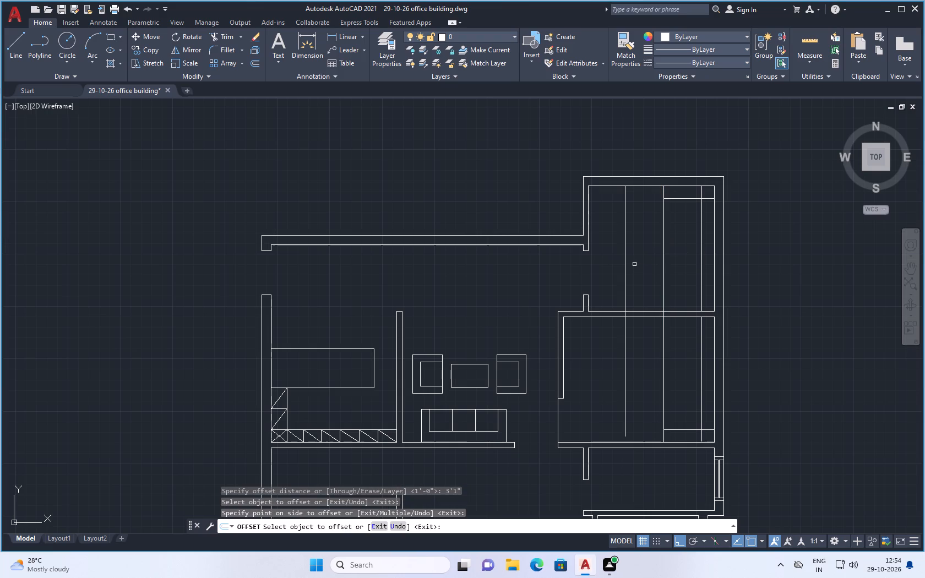
key(Escape)
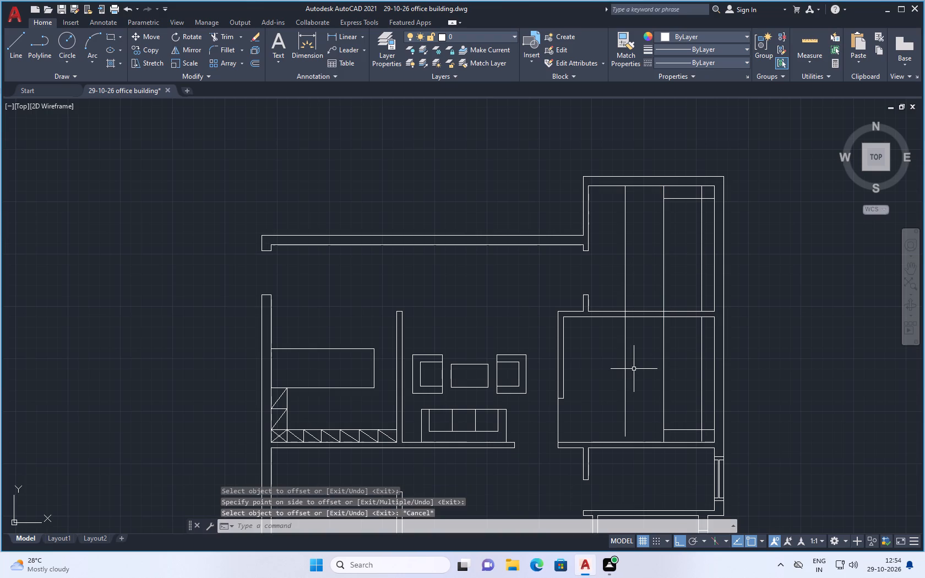
Extend the new offset line down to the lower room's south wall.
text(ex)
key(Return)
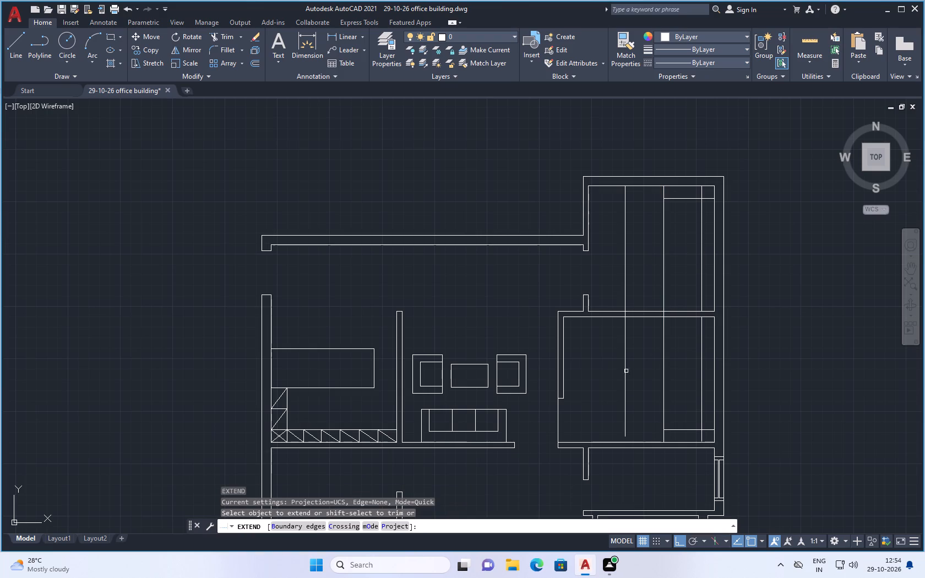
click(626, 382)
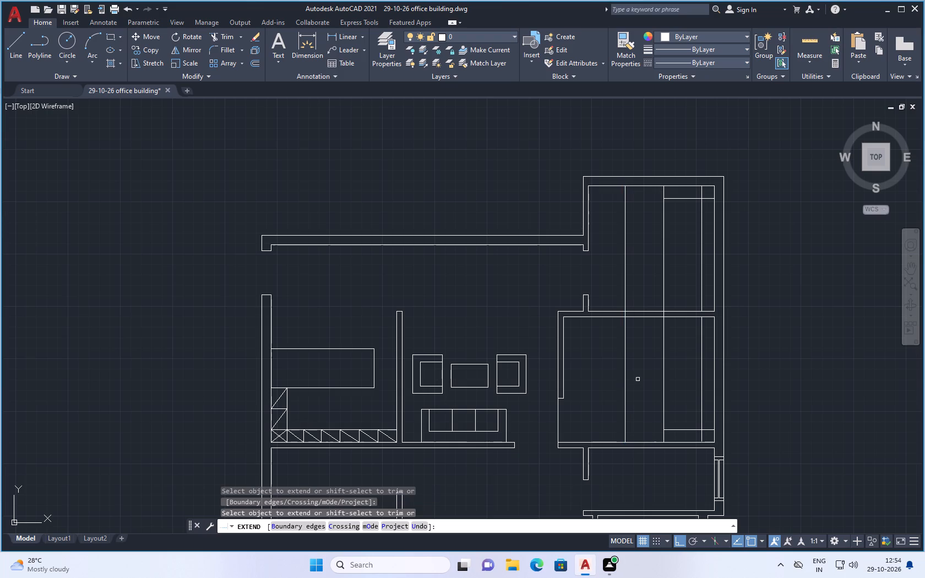
key(Escape)
Move the offset line east by its midpoint, to about 2'-6" from the adjacent full-height vertical line.
scroll(638, 382, down, 1)
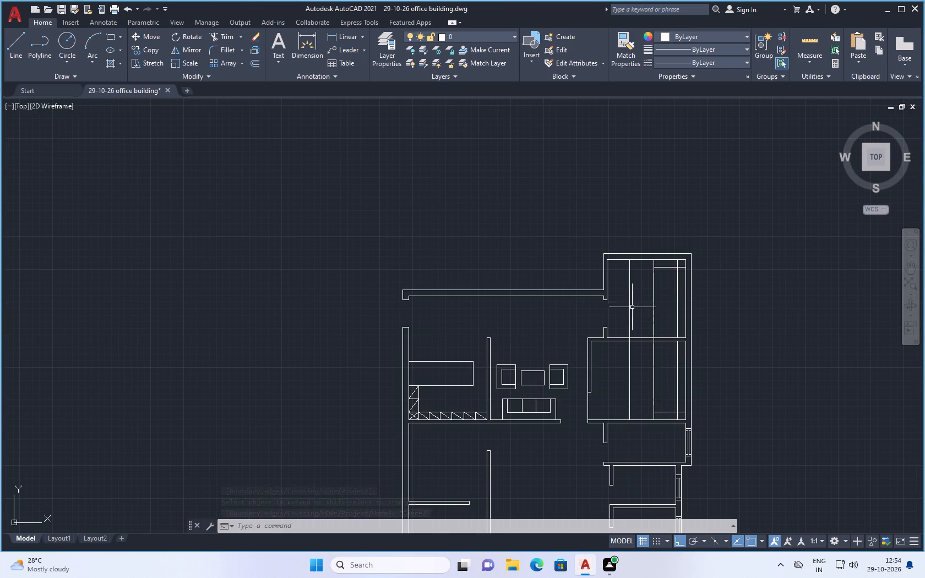
scroll(627, 331, up, 1)
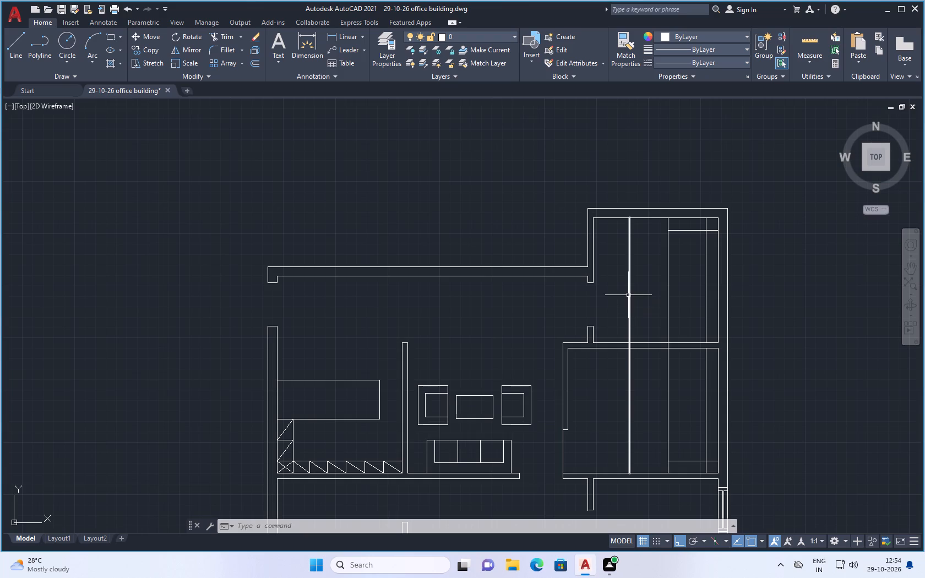
click(630, 294)
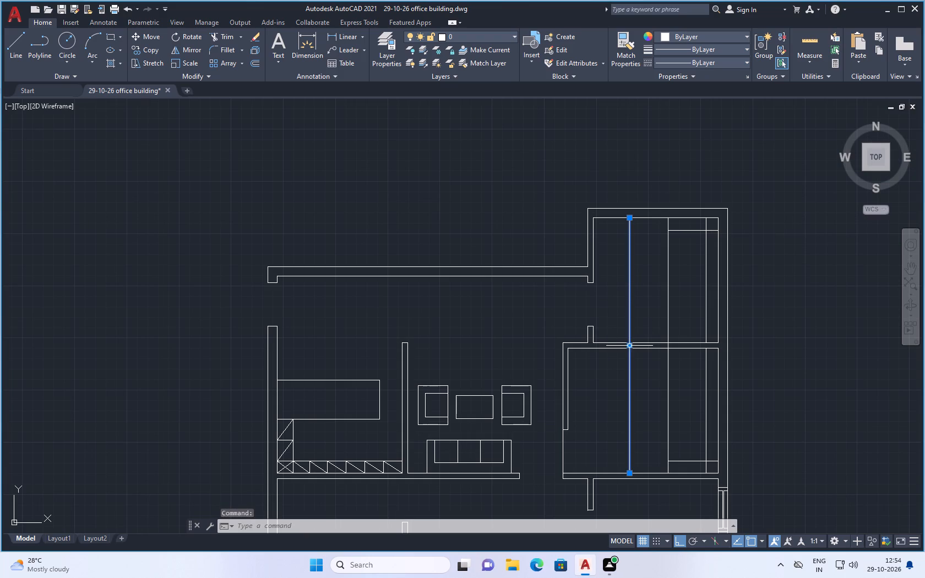
click(629, 346)
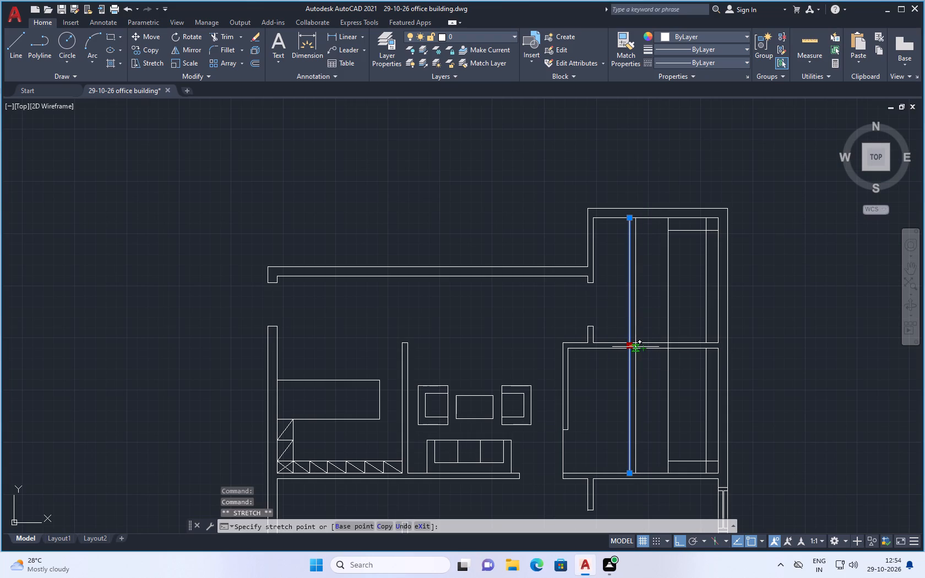
click(637, 347)
key(Escape)
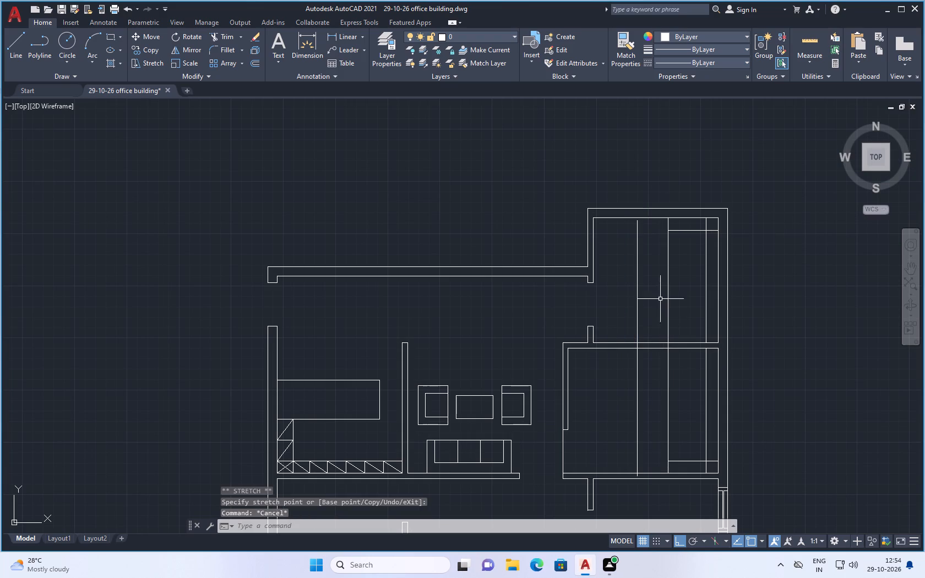
Extend the moved vertical line up to the upper room's north wall.
scroll(669, 217, up, 2)
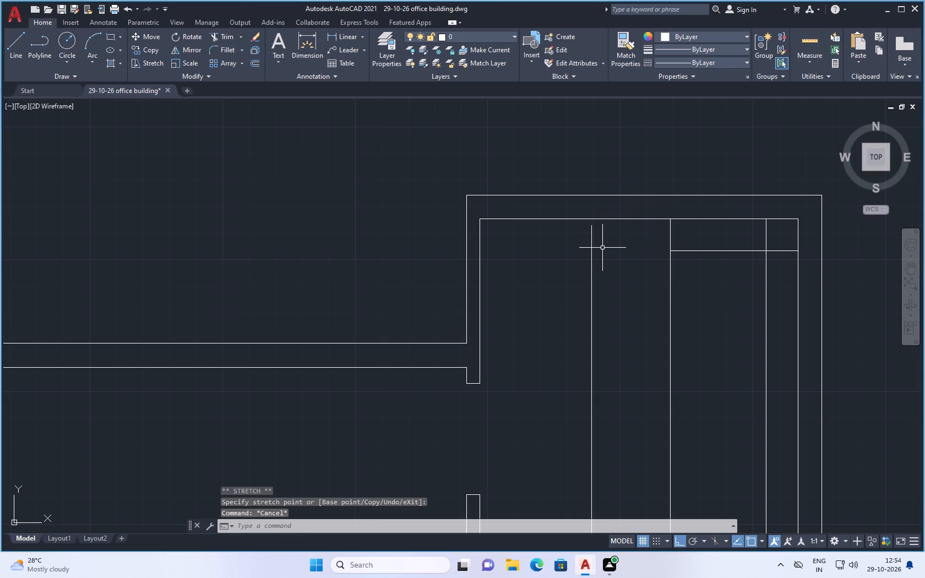
text(ex)
key(Return)
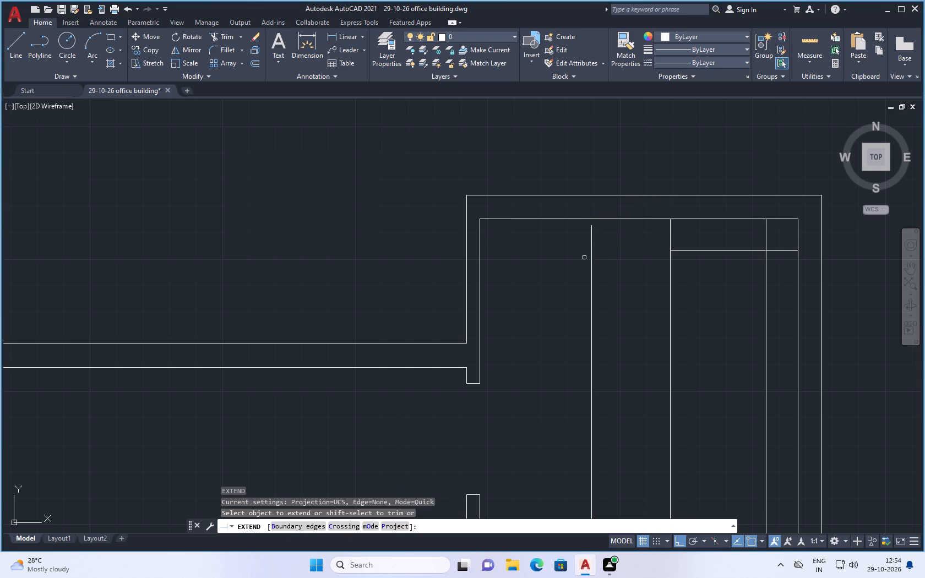
click(591, 257)
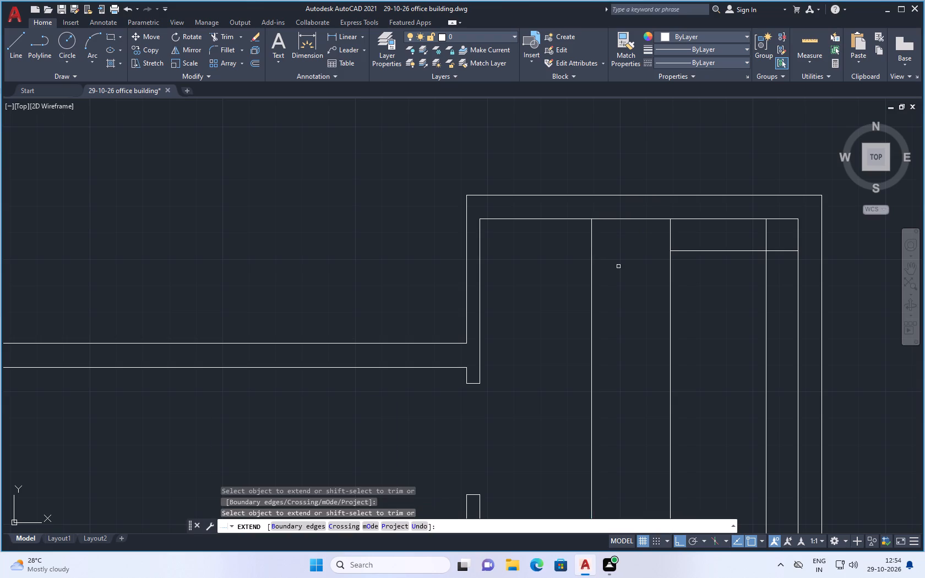
key(Escape)
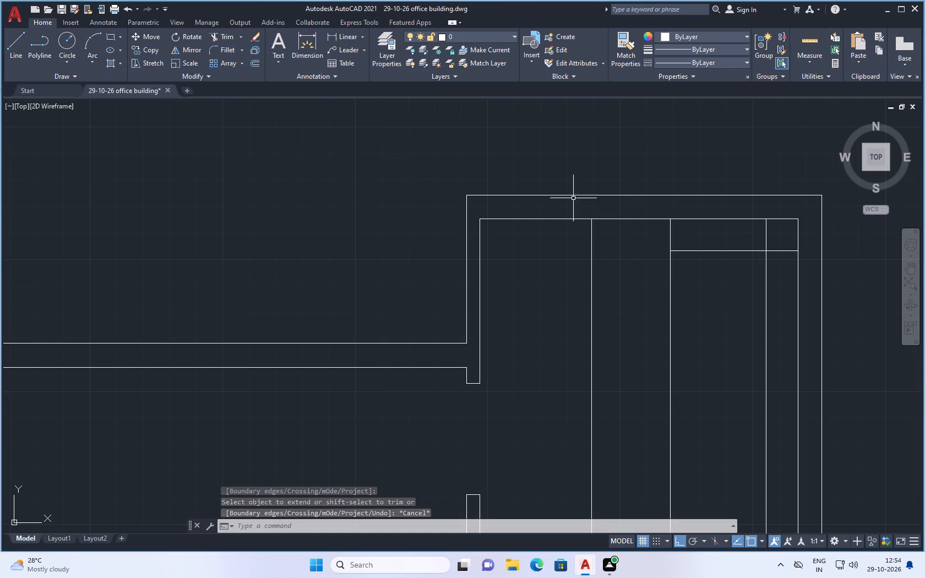
Draw a 2'-6" horizontal line between the two long vertical lines, around the middle of the upper room.
click(18, 48)
scroll(529, 359, down, 2)
scroll(555, 384, up, 1)
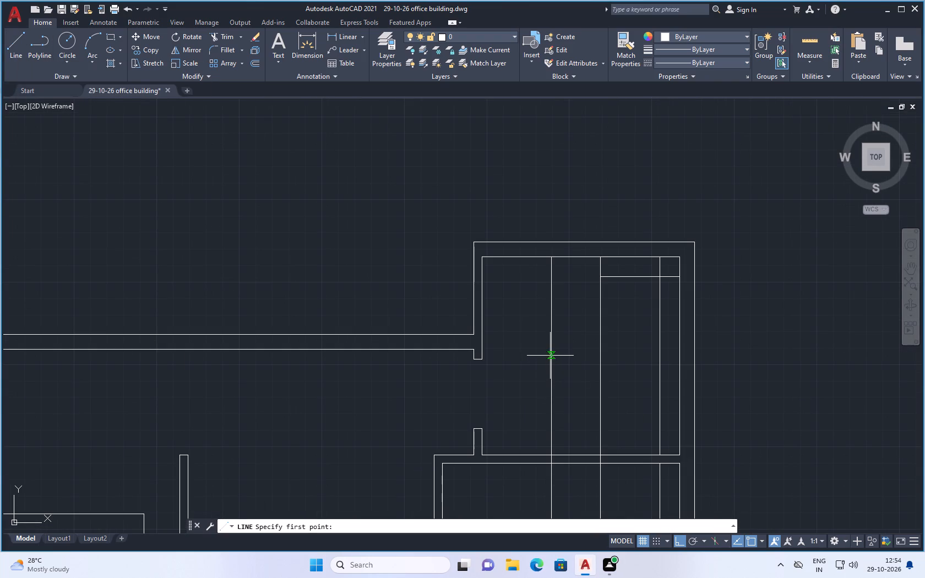
click(550, 358)
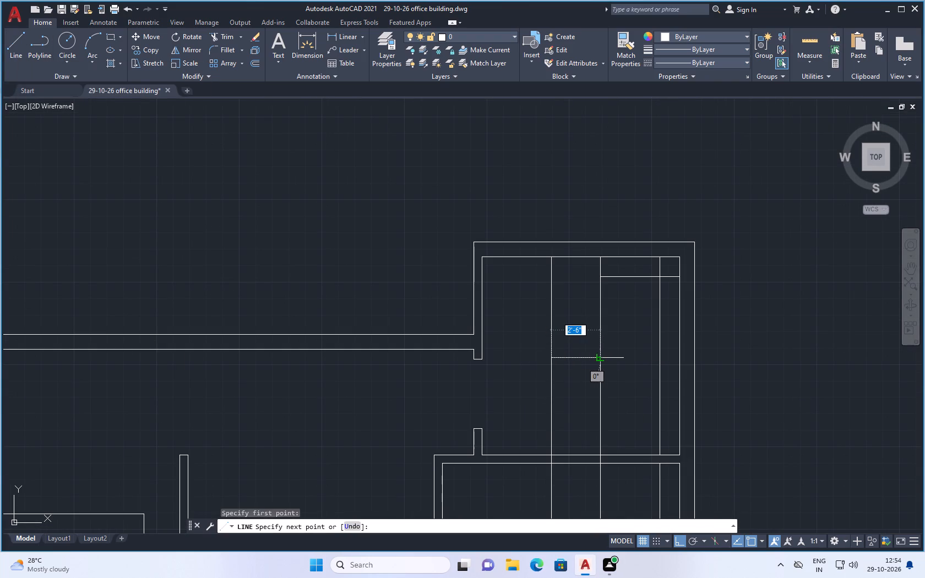
click(601, 358)
key(space)
Draw a 2'-6" horizontal line between the two long vertical lines in the lower room, slightly north of its middle.
key(space)
scroll(574, 352, down, 1)
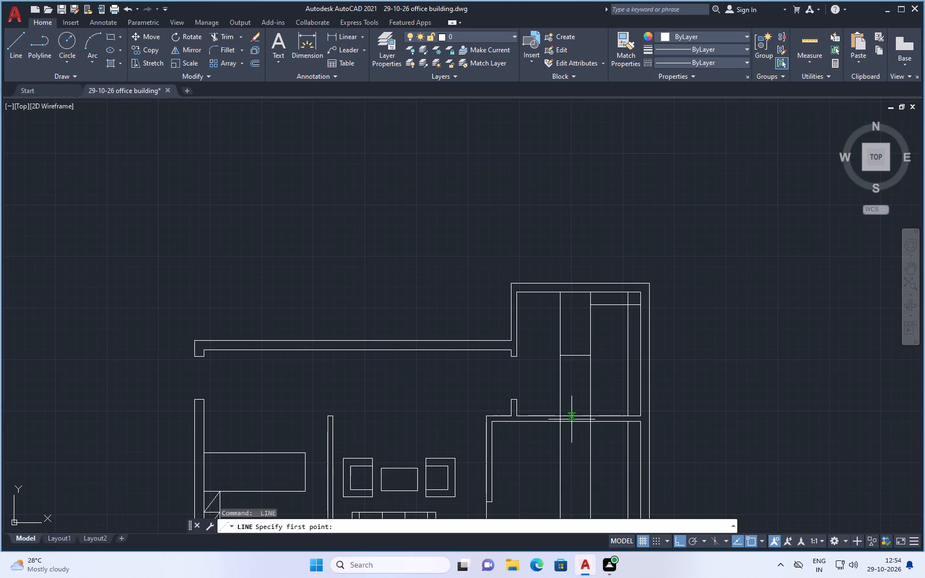
scroll(570, 383, down, 2)
scroll(571, 448, up, 2)
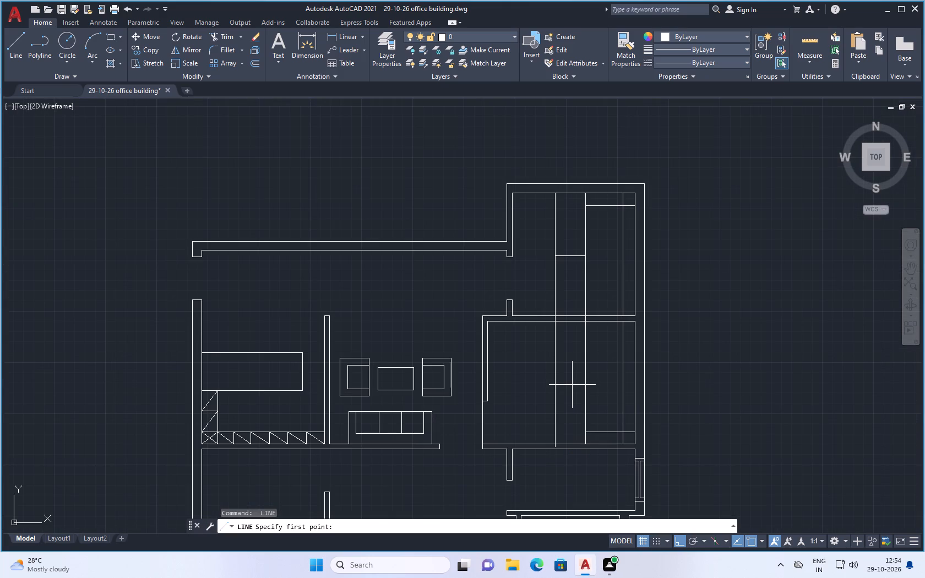
scroll(572, 385, up, 1)
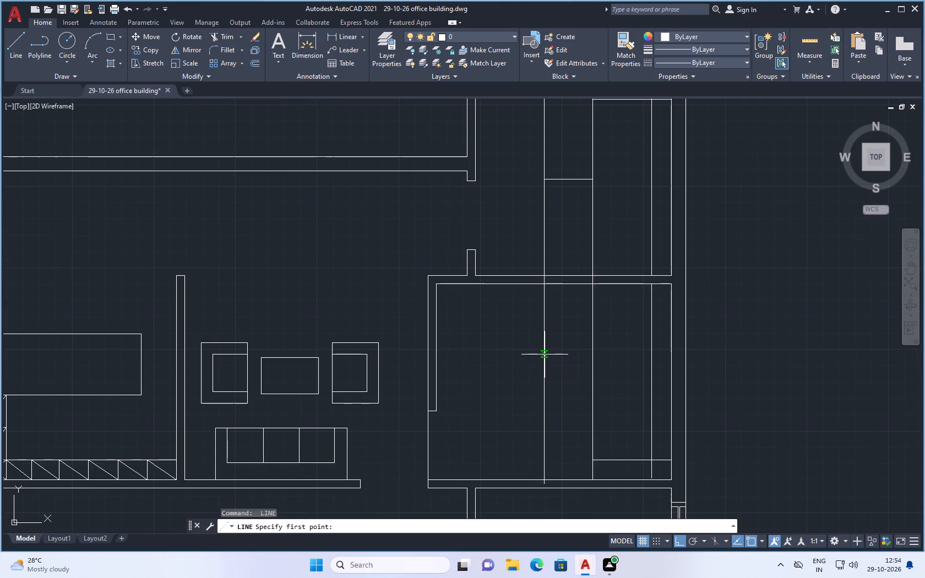
click(545, 347)
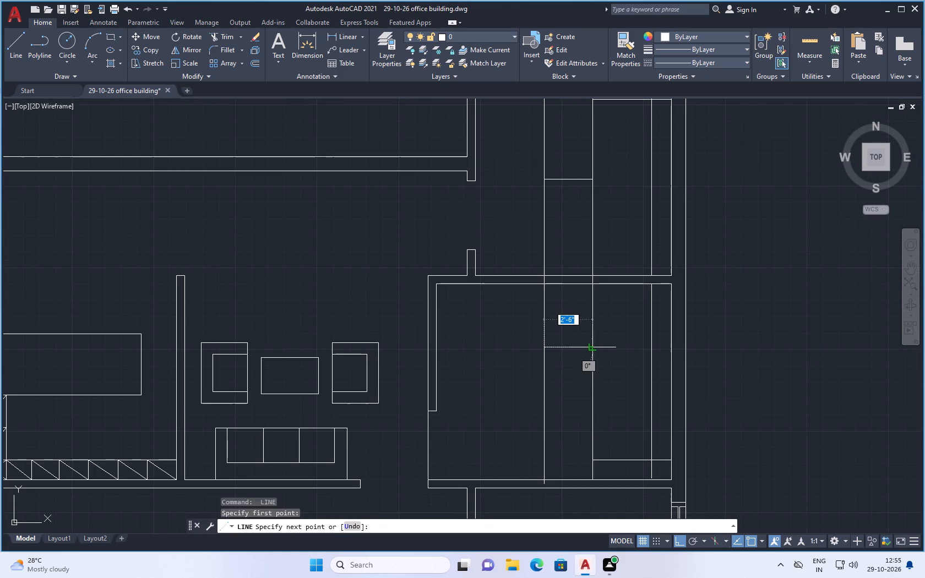
key(space)
key(space)
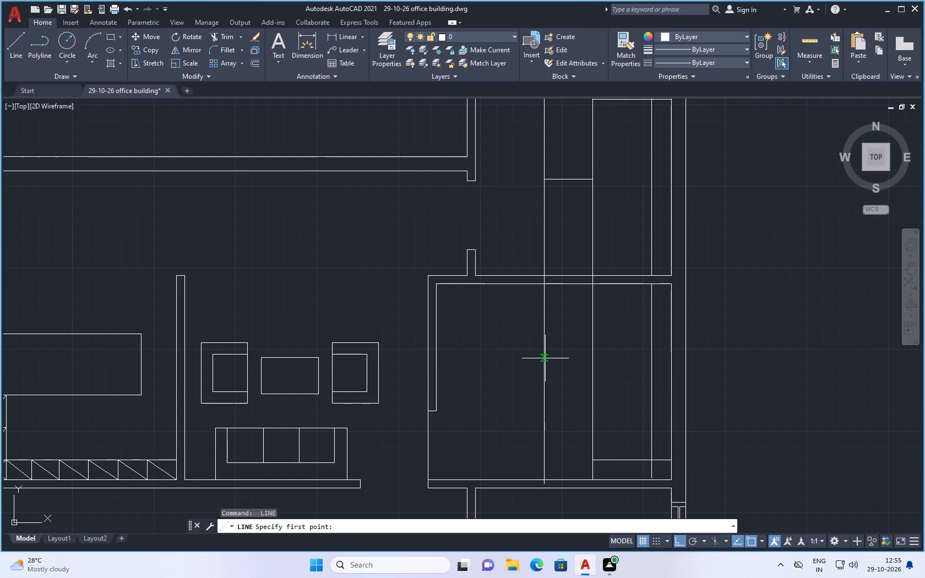
click(545, 358)
click(594, 360)
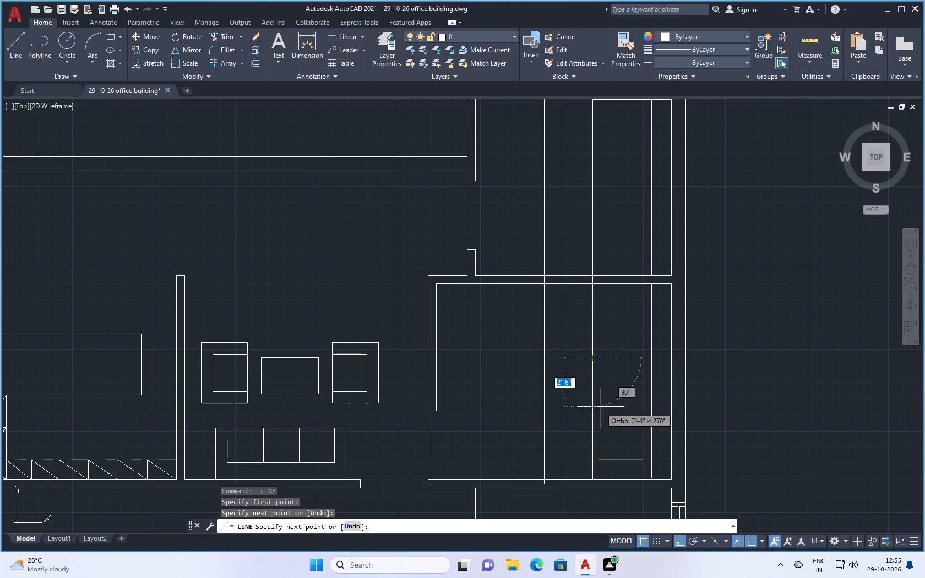
scroll(592, 409, down, 2)
scroll(597, 410, up, 2)
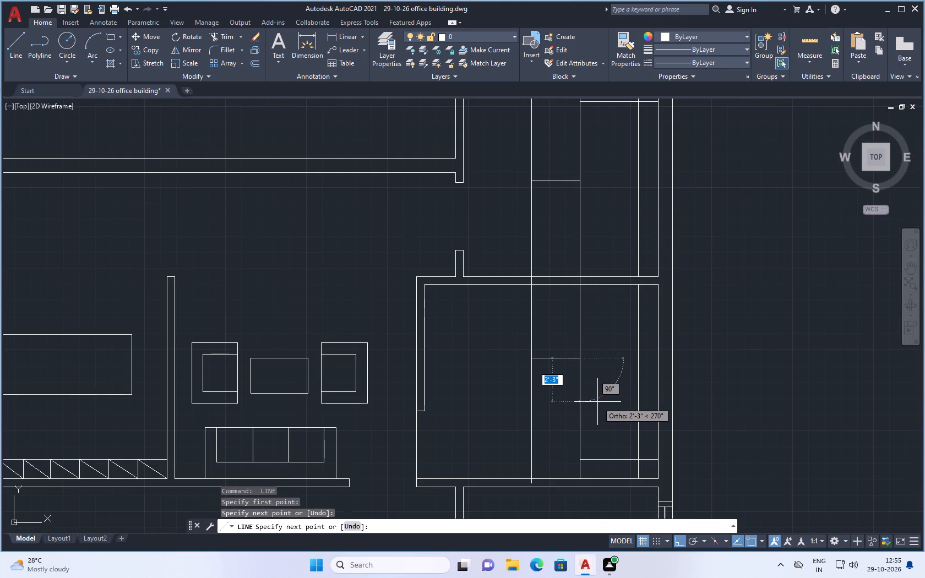
key(Escape)
Trim the vertical line's end past the south wall and both vertical lines north of the lower room's crossline.
text(tr)
key(Return)
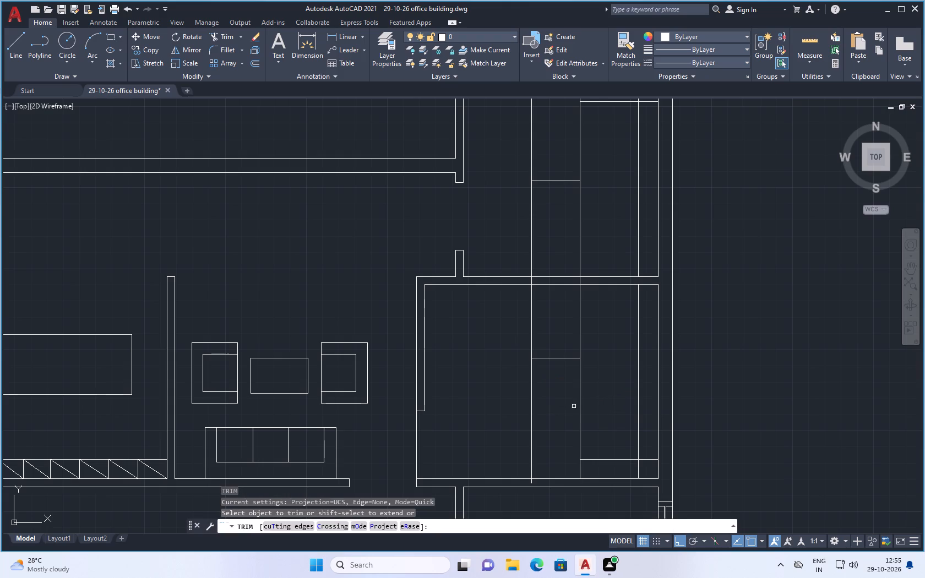
scroll(535, 486, up, 1)
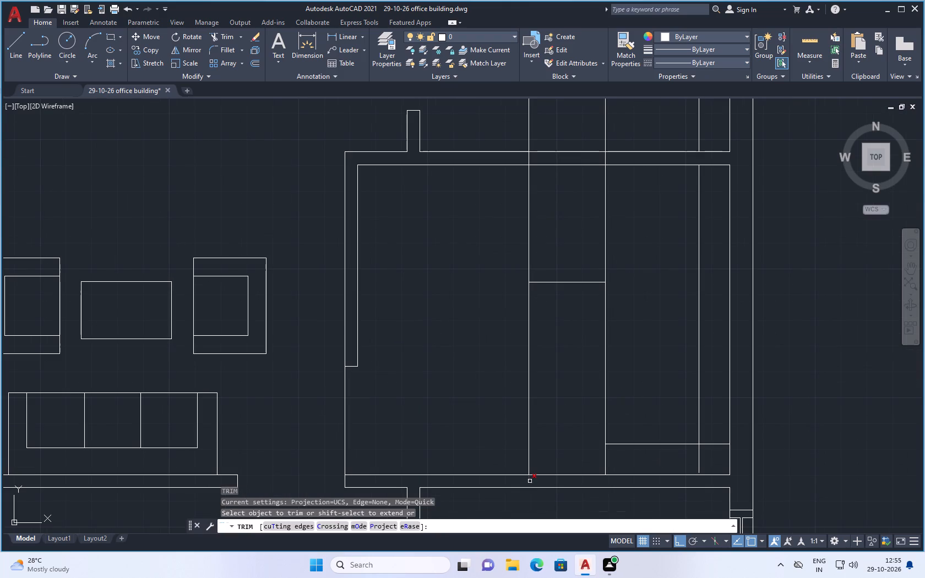
click(530, 481)
scroll(592, 436, down, 2)
scroll(596, 351, up, 1)
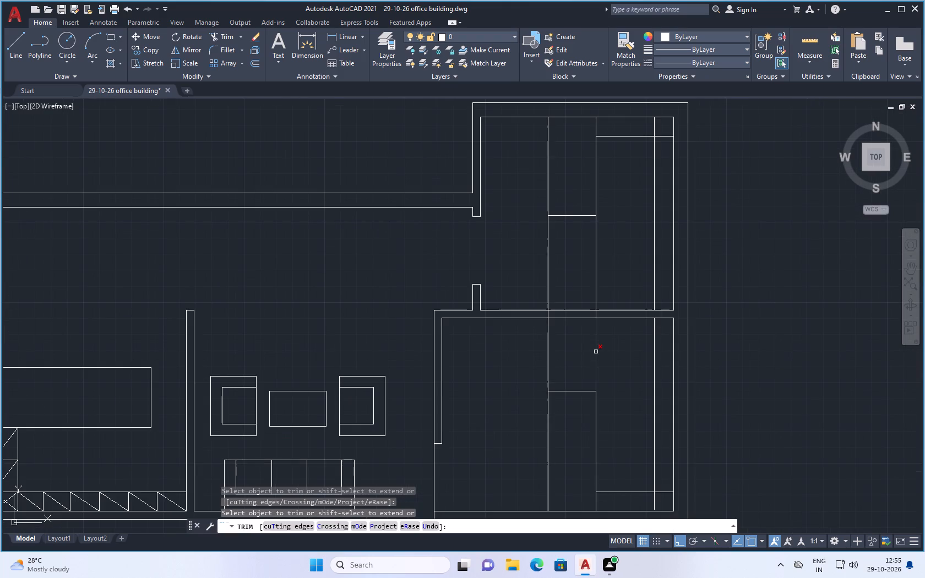
click(596, 352)
click(548, 356)
Trim both vertical lines south of the upper room's crossline, including the stubs inside the wall separating the rooms.
scroll(599, 311, up, 1)
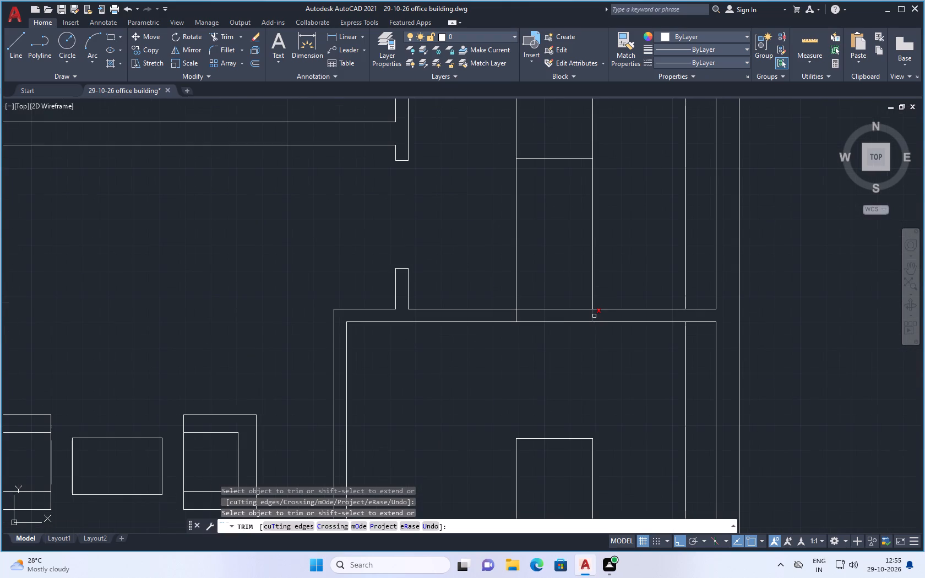
click(594, 316)
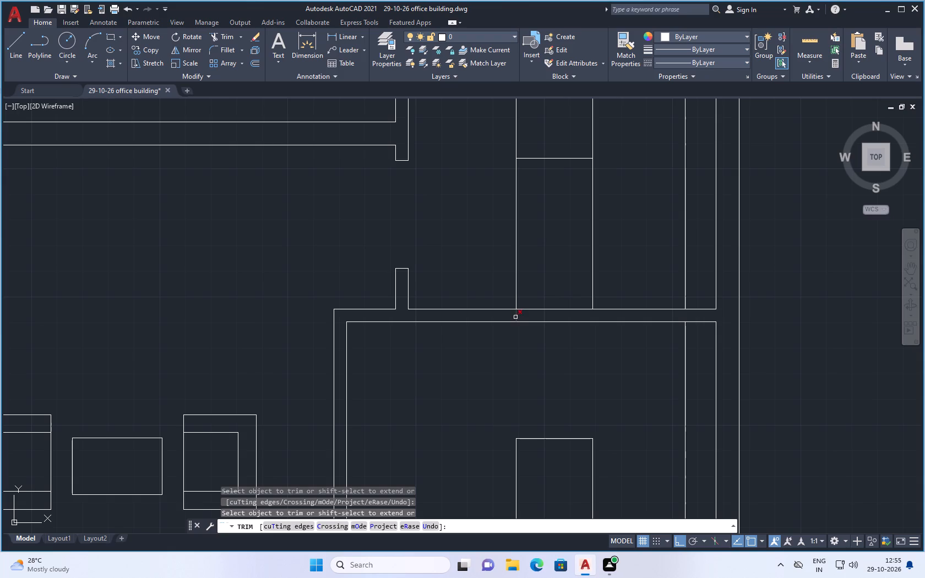
click(515, 317)
click(593, 275)
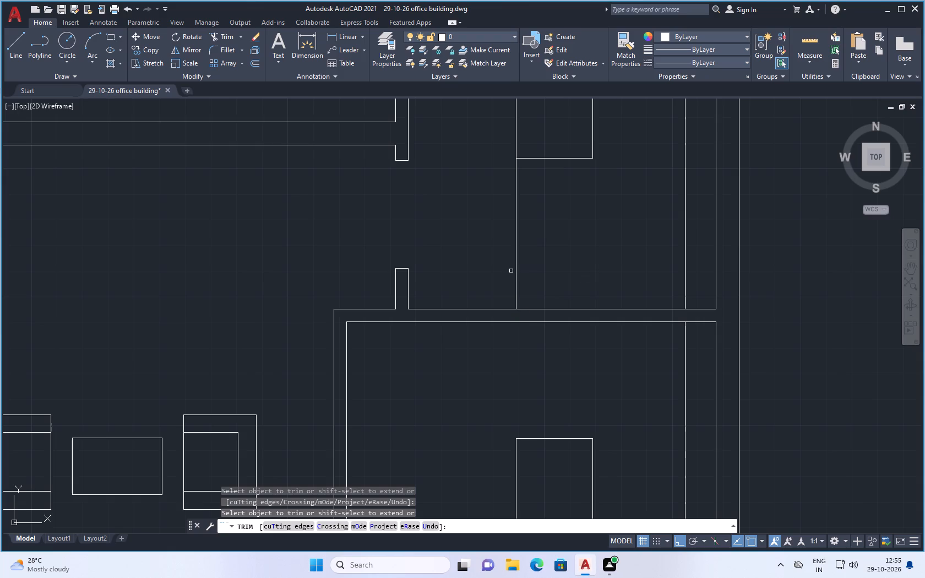
click(516, 272)
right_click(557, 295)
scroll(561, 295, down, 1)
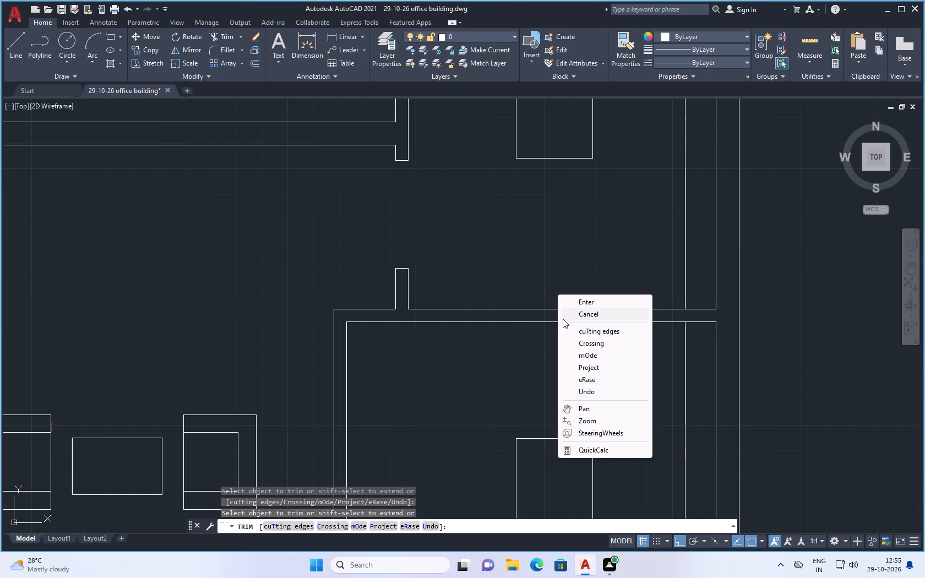
Trim the east guideline strip's vertical line where it runs past the horizontal strip line in the upper room's northeast corner.
key(Escape)
scroll(575, 262, down, 2)
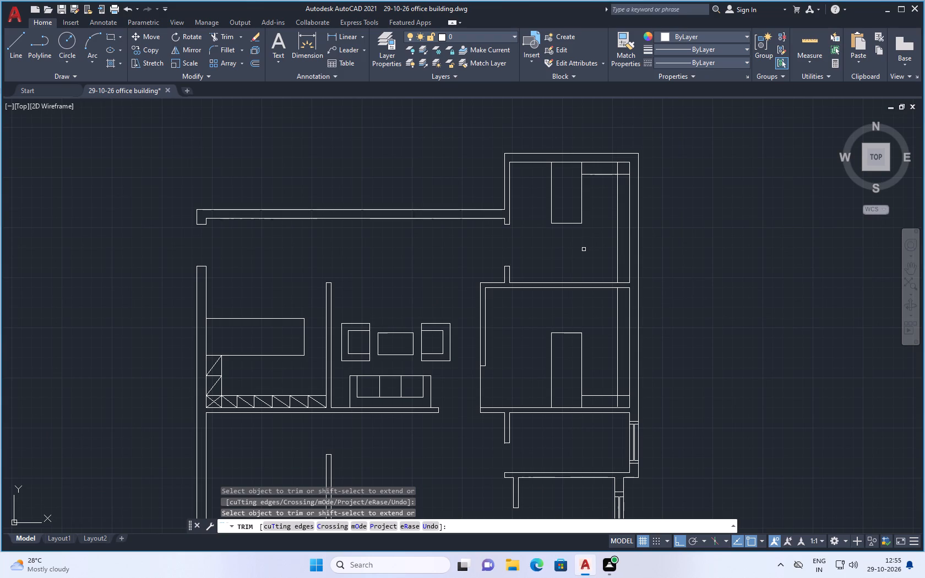
key(Escape)
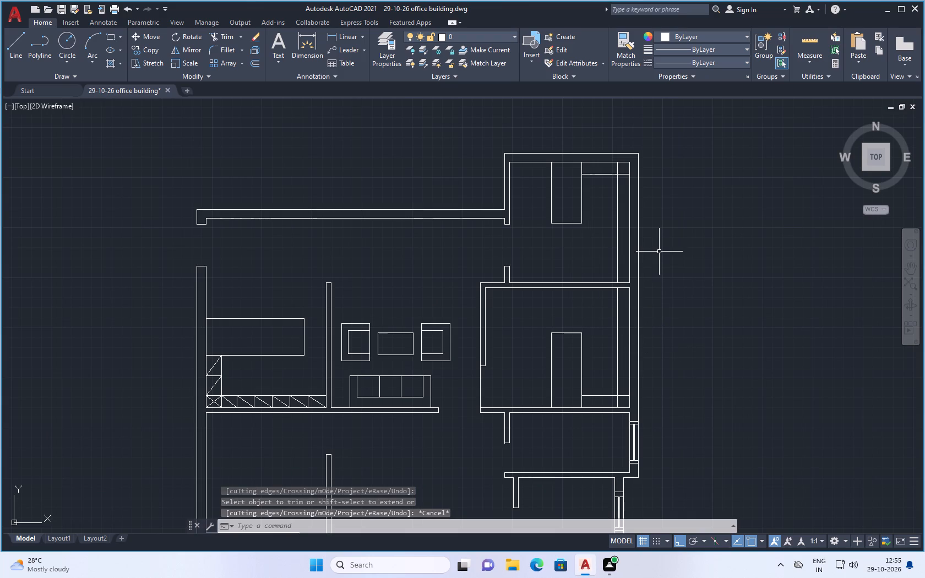
text(tr)
key(Return)
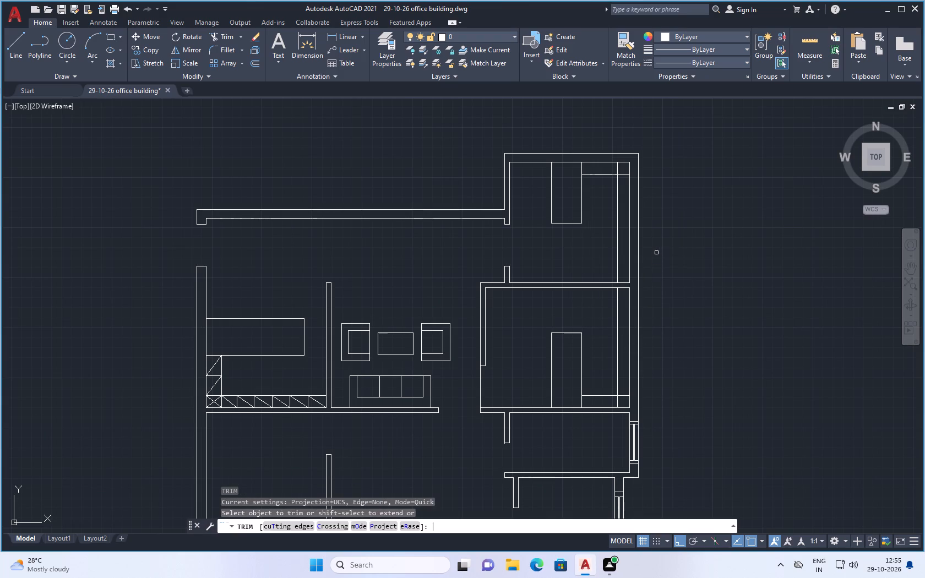
scroll(616, 181, up, 1)
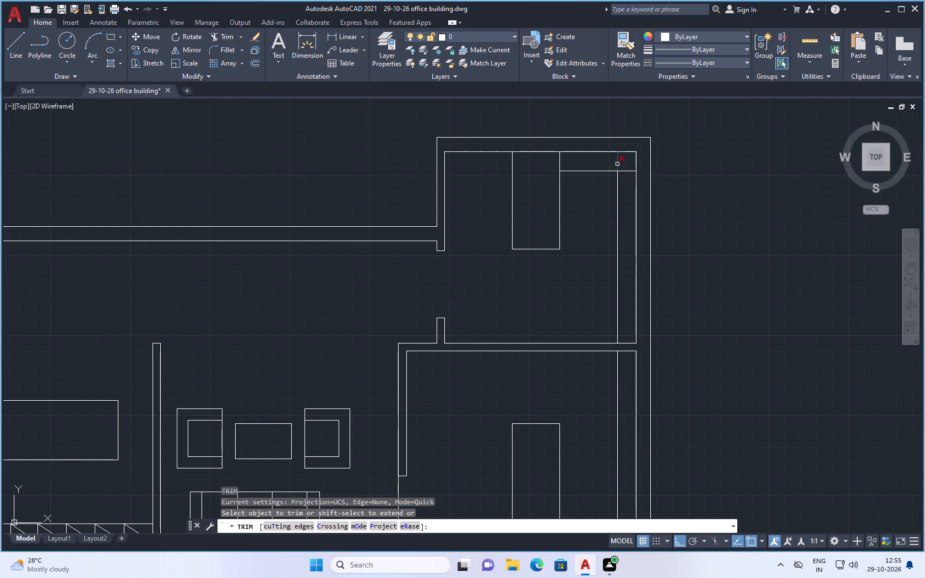
click(617, 163)
scroll(770, 282, down, 2)
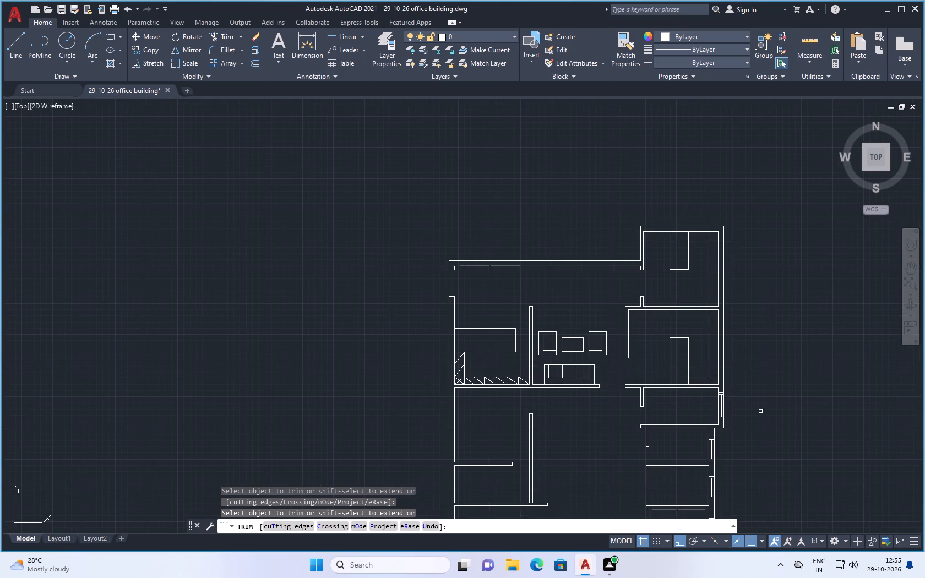
scroll(725, 381, up, 2)
scroll(673, 367, up, 1)
scroll(678, 372, down, 2)
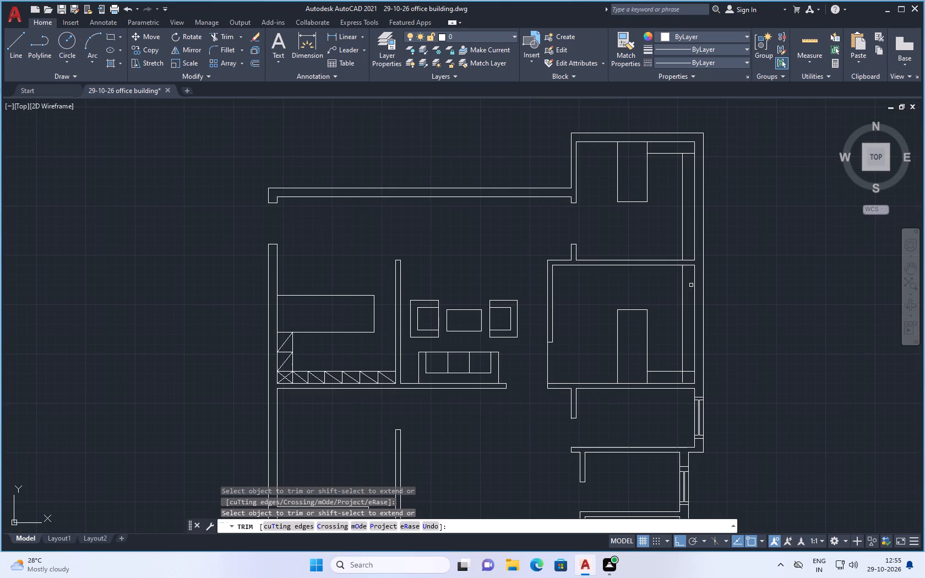
key(Escape)
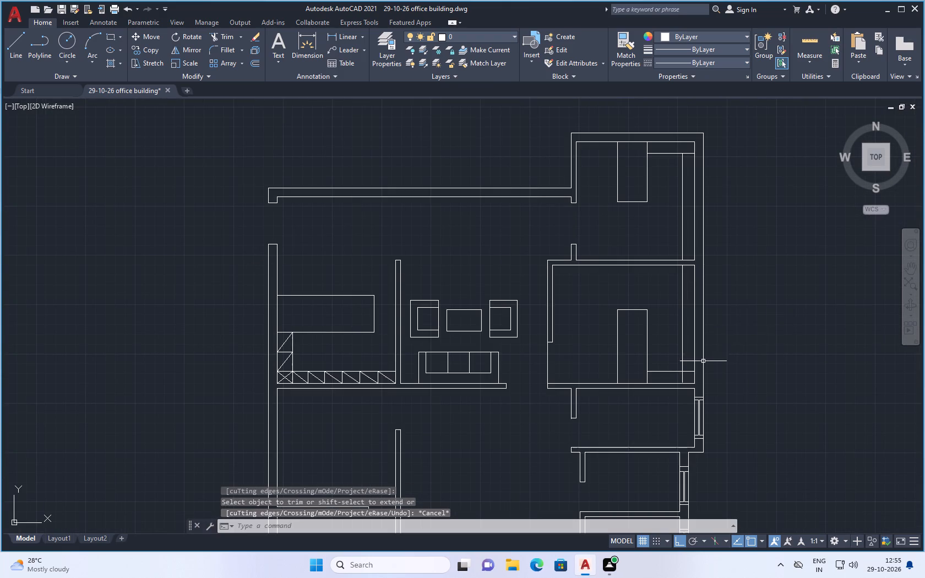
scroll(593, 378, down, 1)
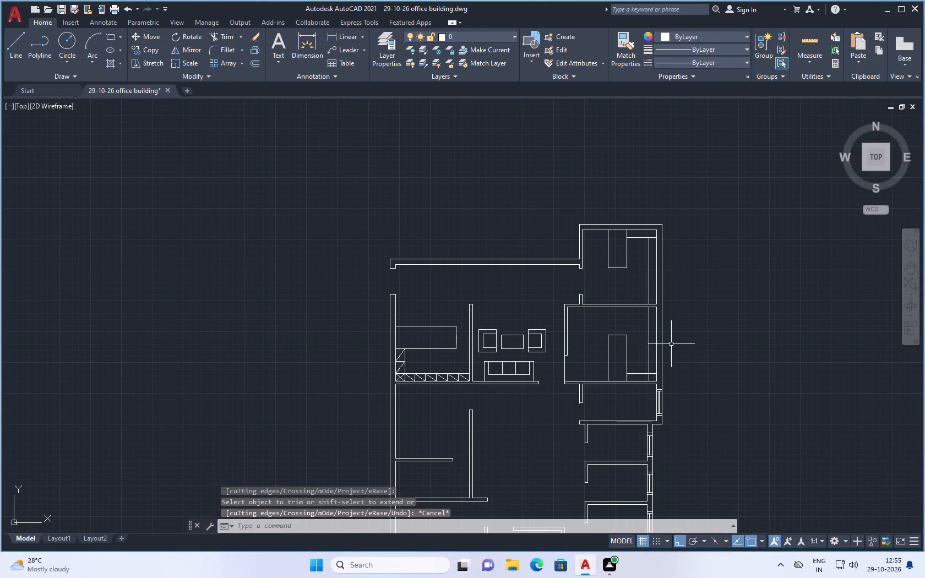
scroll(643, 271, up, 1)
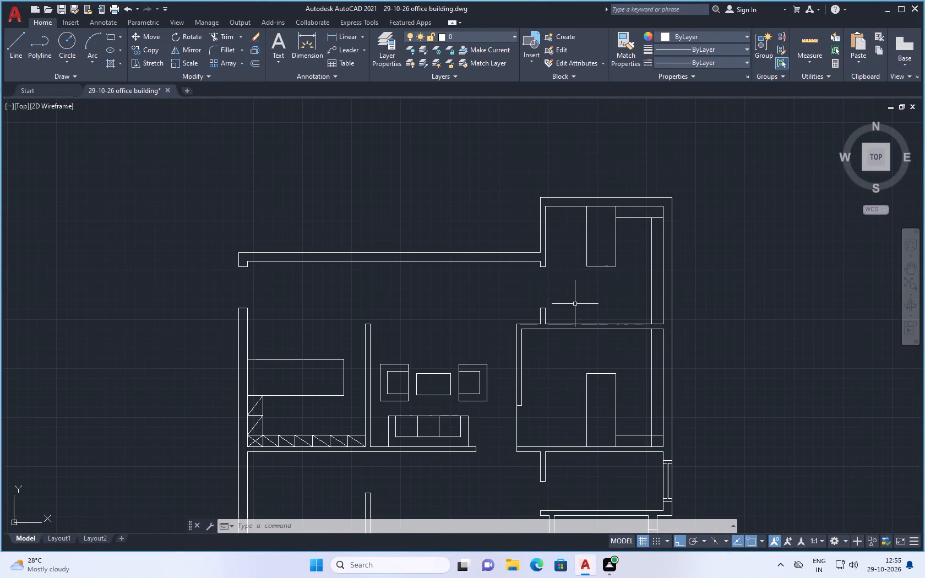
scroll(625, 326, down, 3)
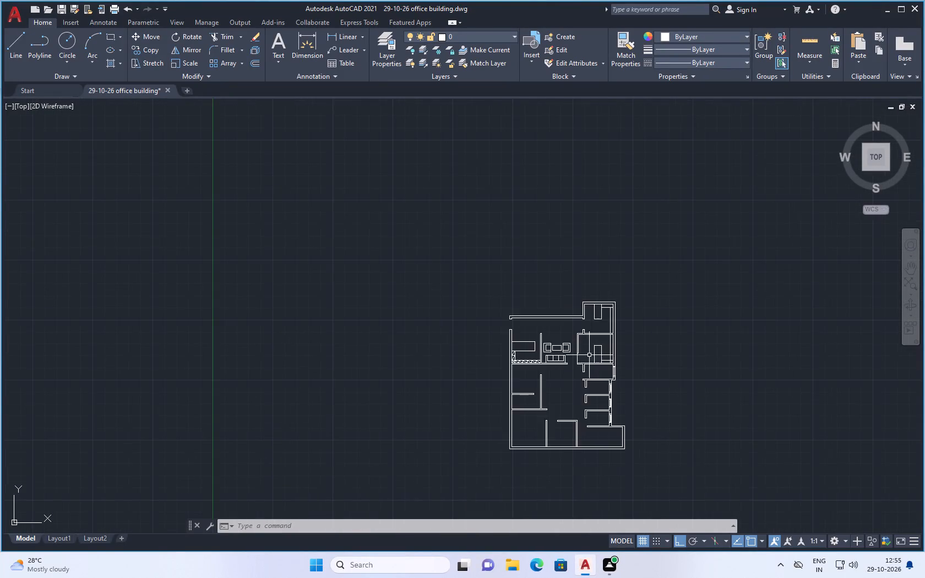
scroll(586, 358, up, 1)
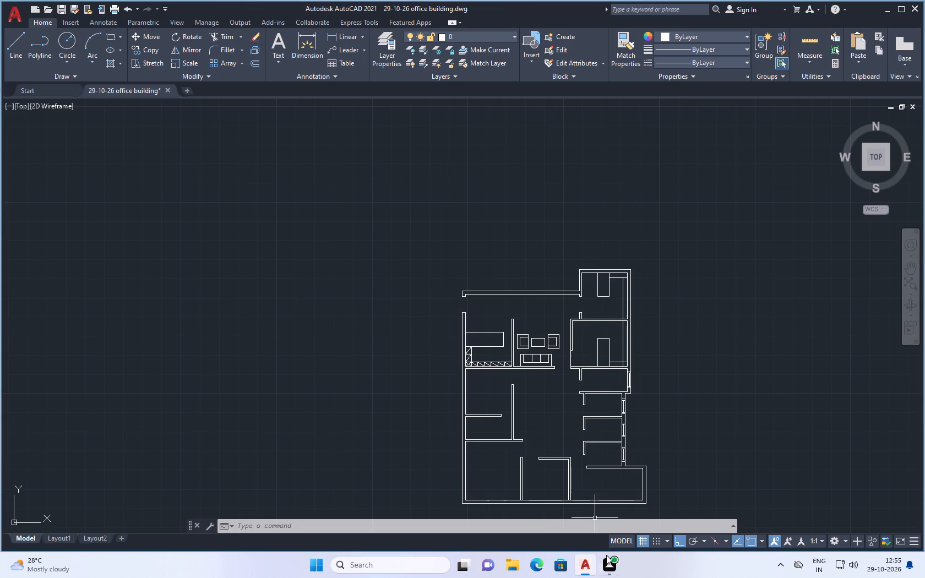
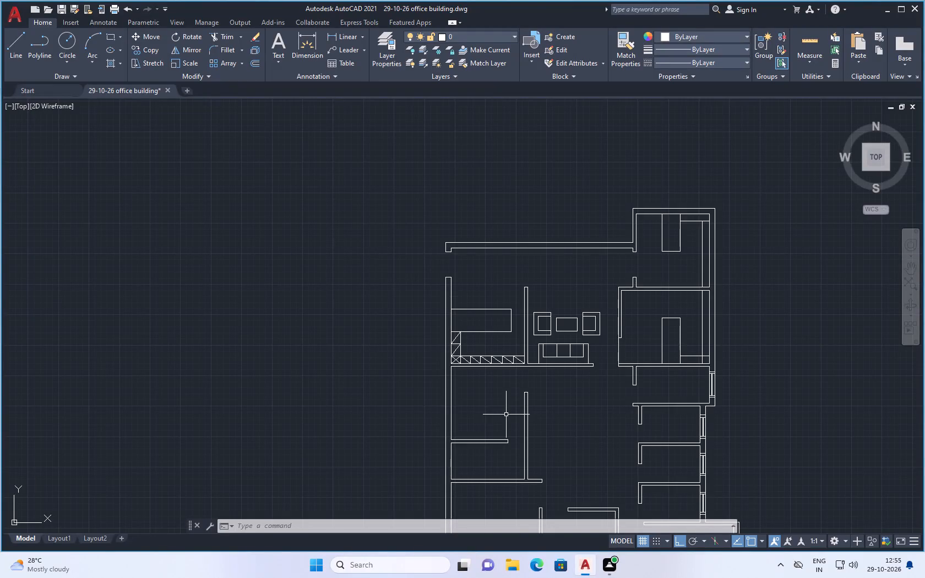
Offset the west wall's inner line 1' east in the room directly south of the cabinet-lined west room.
scroll(457, 456, up, 2)
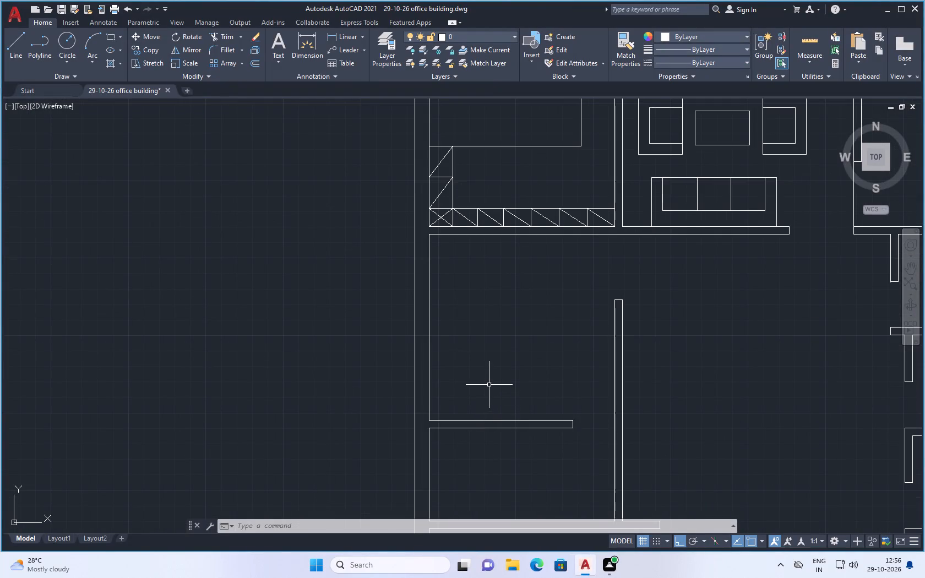
key(o)
key(f)
key(f)
key(Return)
key(o)
text(ff)
key(Return)
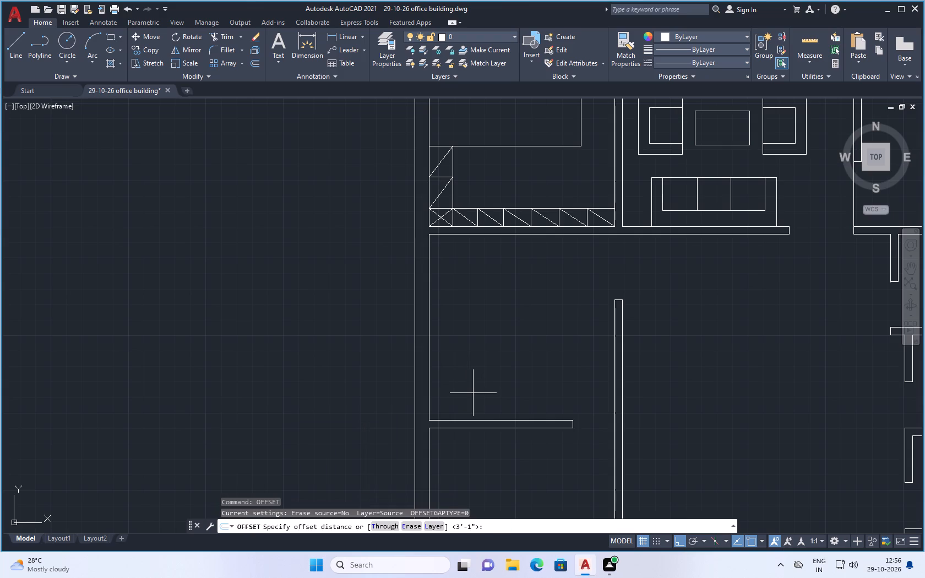
text(1')
key(Return)
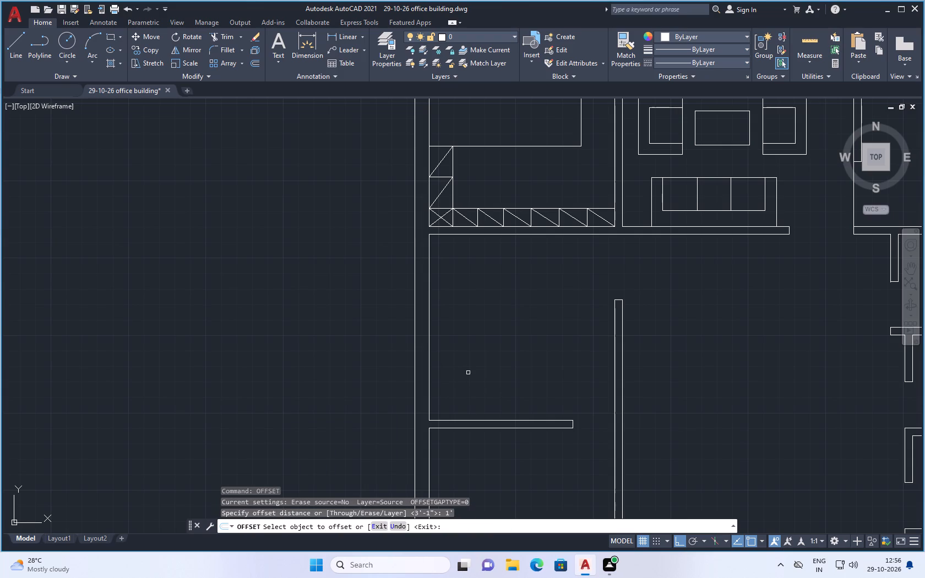
drag(429, 374, 435, 373)
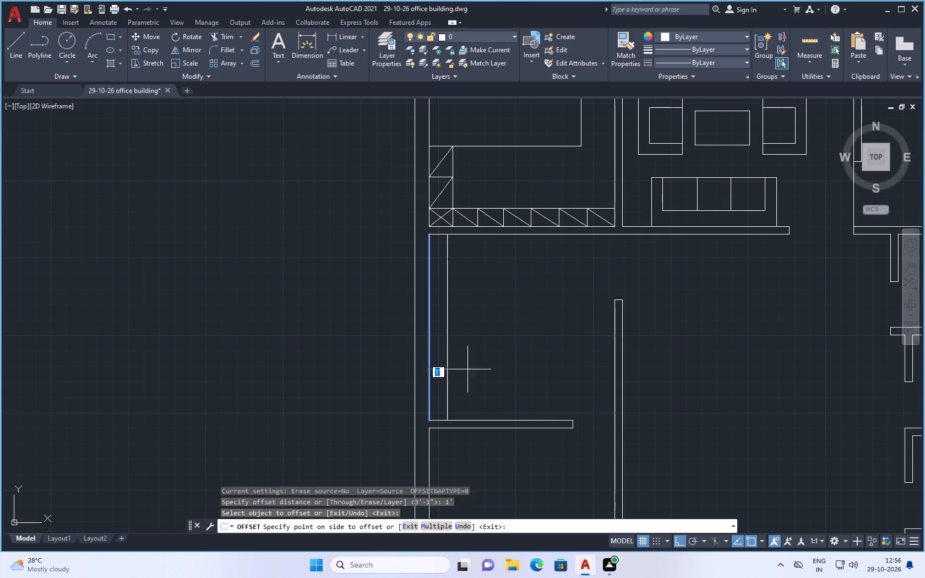
click(500, 367)
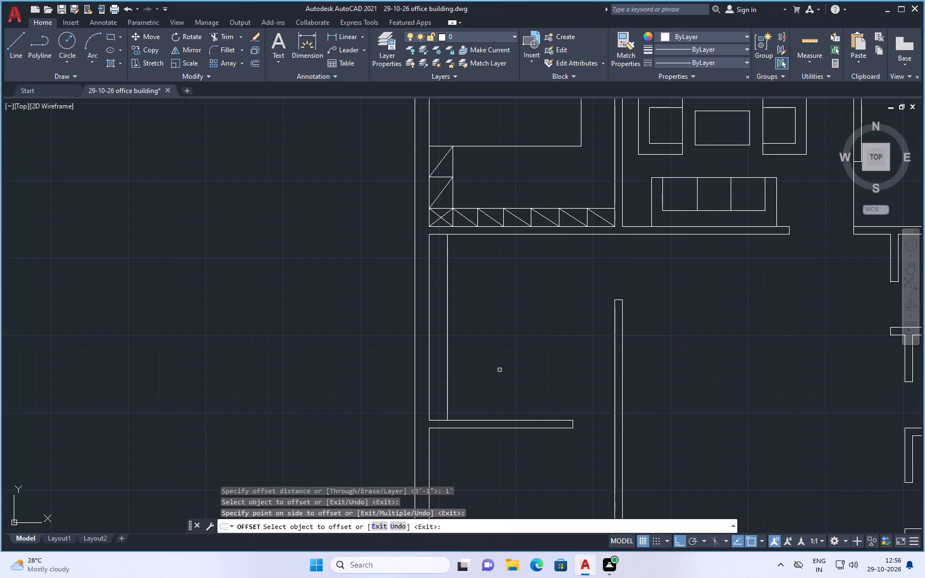
key(space)
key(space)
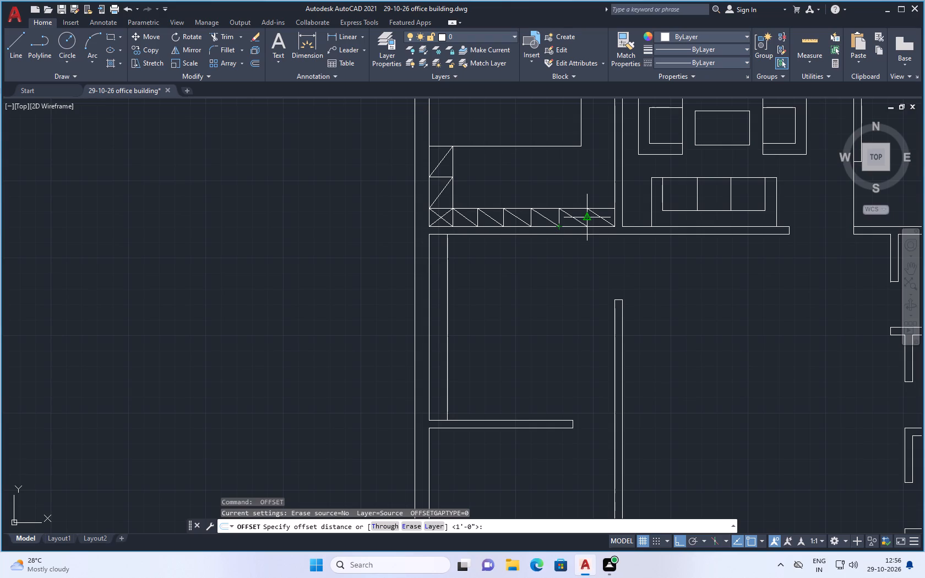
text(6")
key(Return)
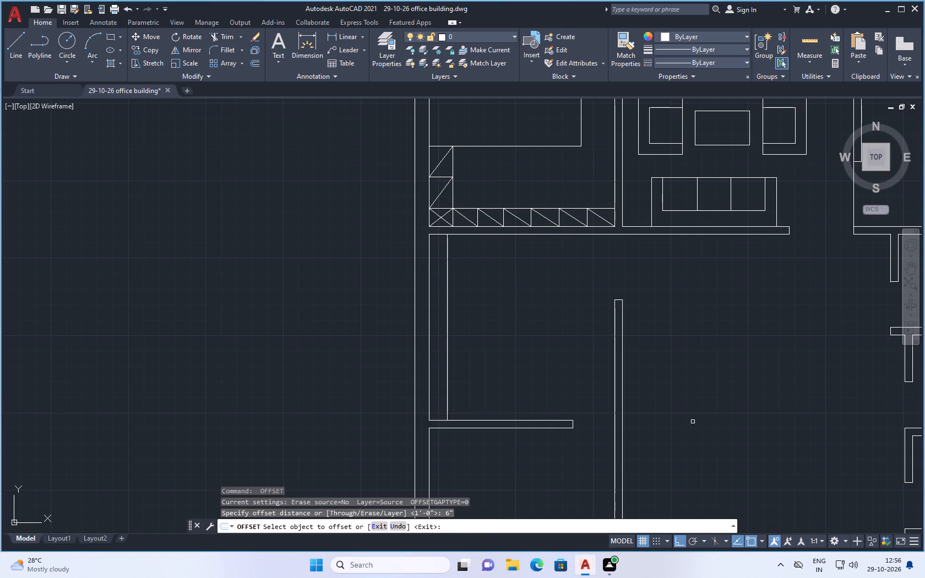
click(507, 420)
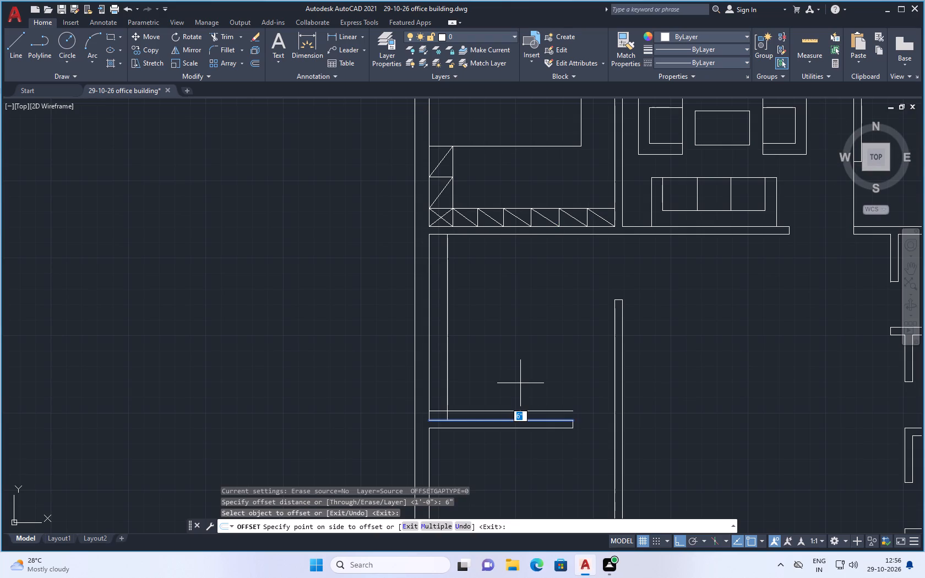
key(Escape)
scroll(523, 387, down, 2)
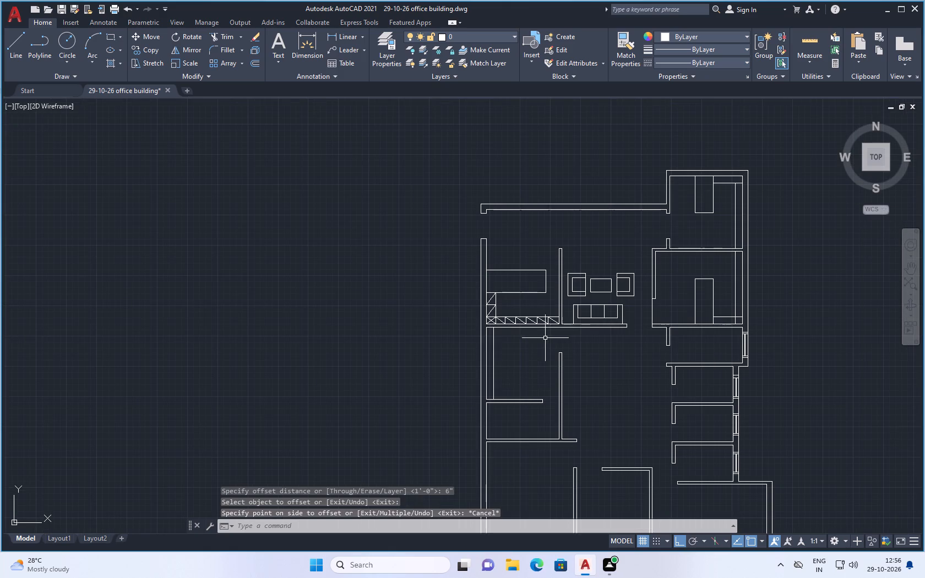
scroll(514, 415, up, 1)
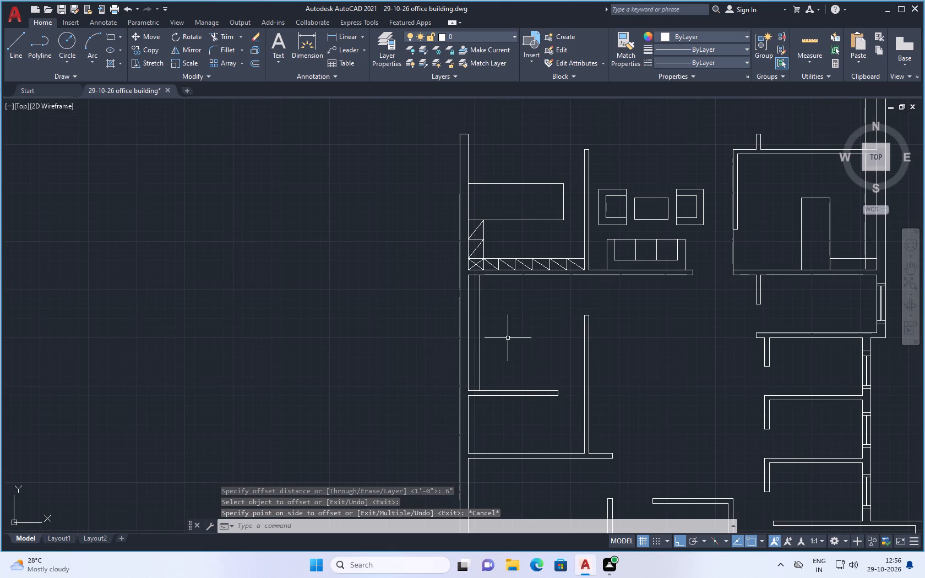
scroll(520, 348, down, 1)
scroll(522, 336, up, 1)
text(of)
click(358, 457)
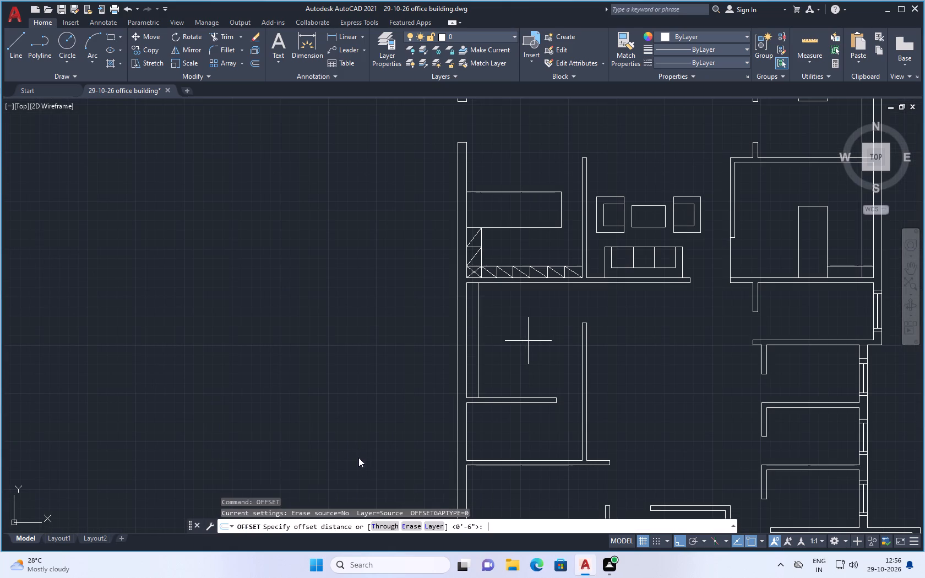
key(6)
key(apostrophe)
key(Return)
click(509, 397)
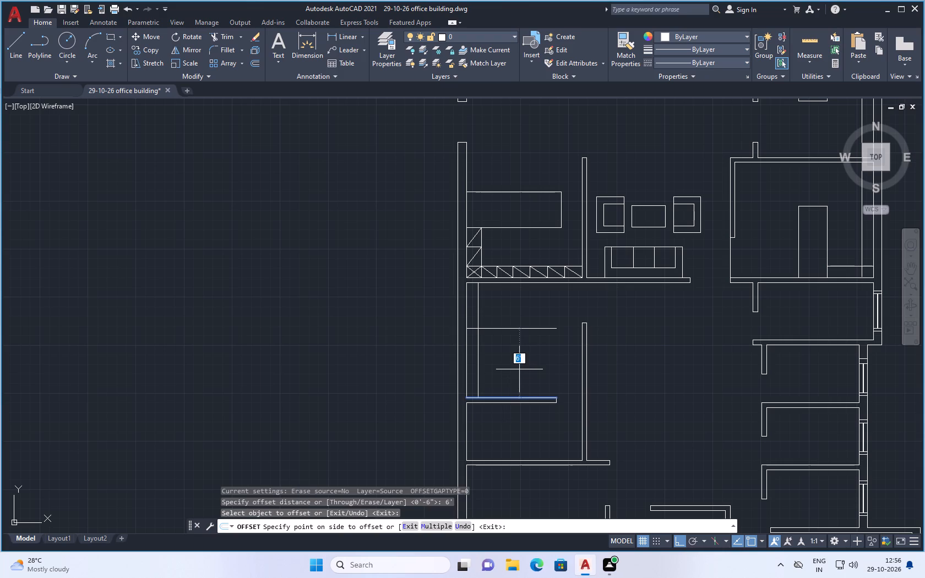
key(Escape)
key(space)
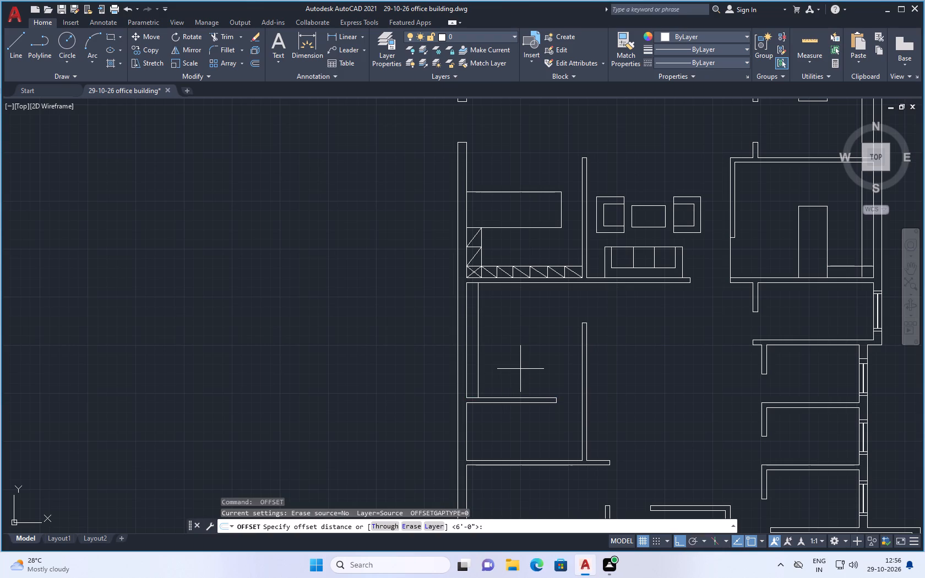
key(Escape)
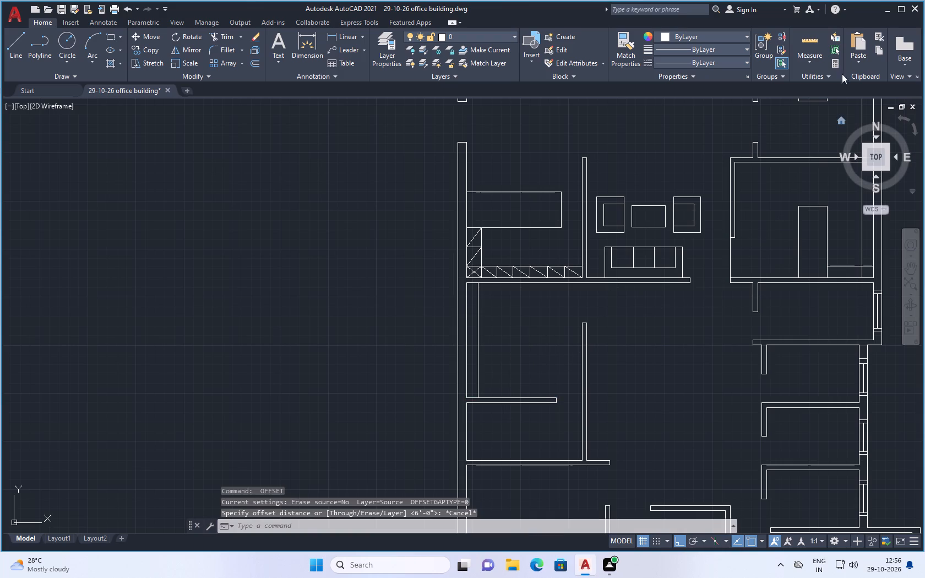
Measure the rectangular desk in the cabinet-lined west room.
drag(810, 43, 803, 51)
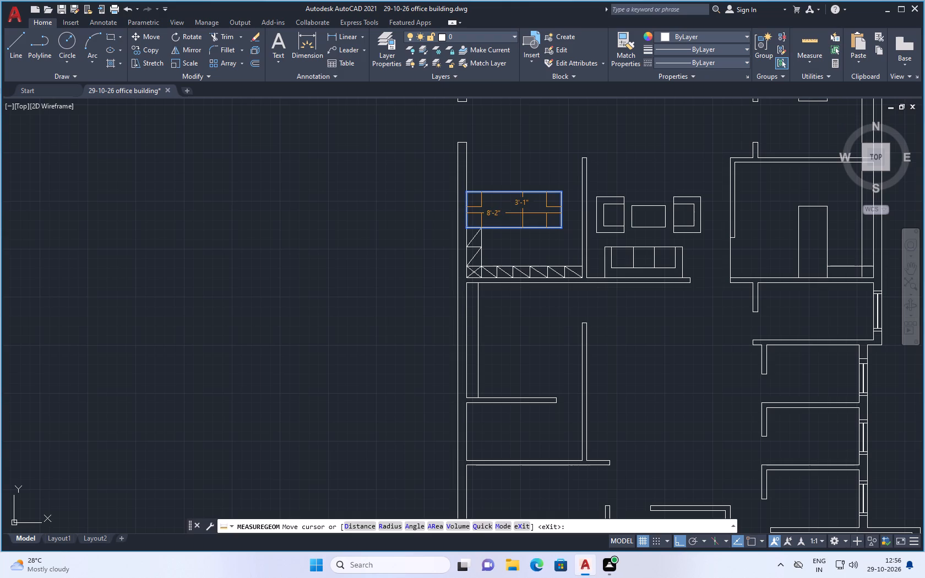
key(Escape)
Offset the north line of the short partition 2' north into the room containing the new 1' strip.
text(of)
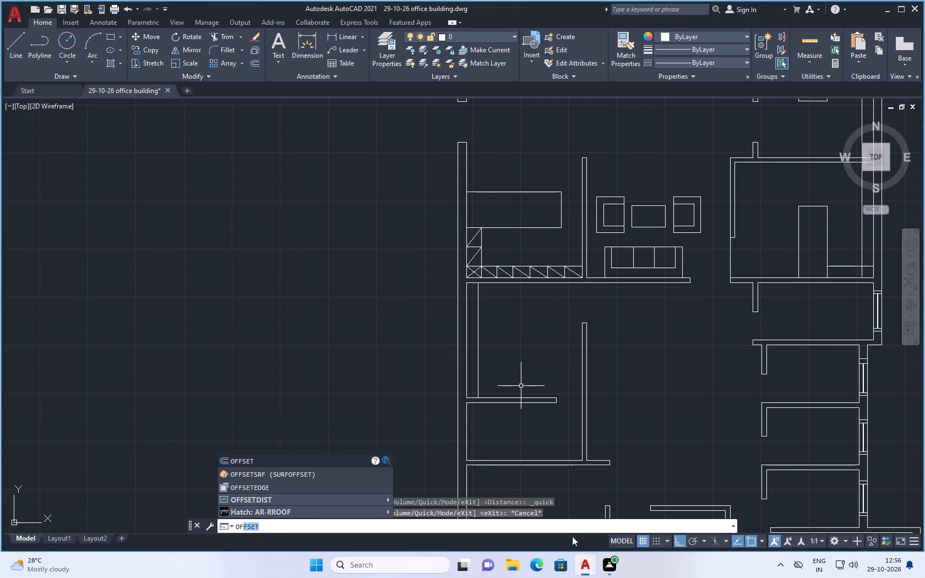
click(273, 457)
key(2)
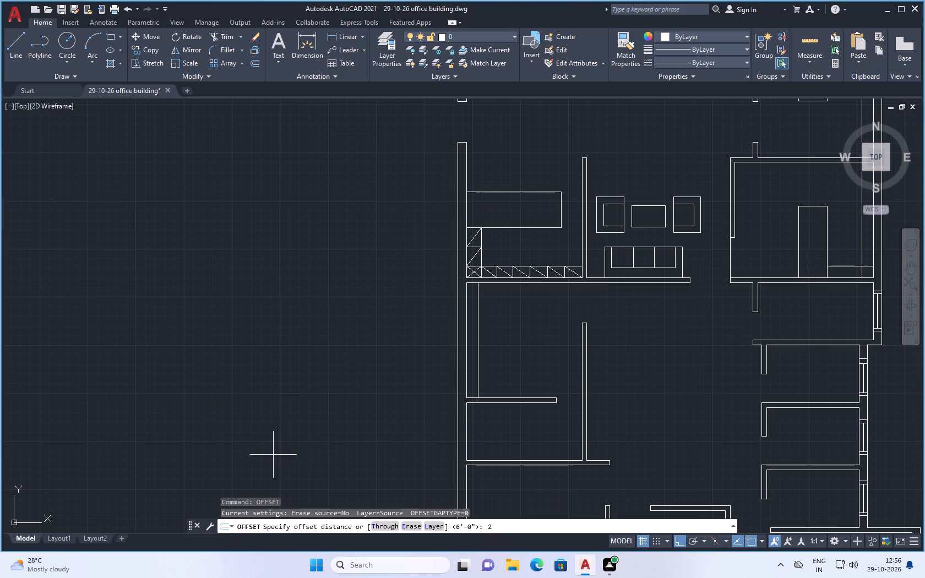
key(apostrophe)
key(Return)
scroll(493, 408, up, 2)
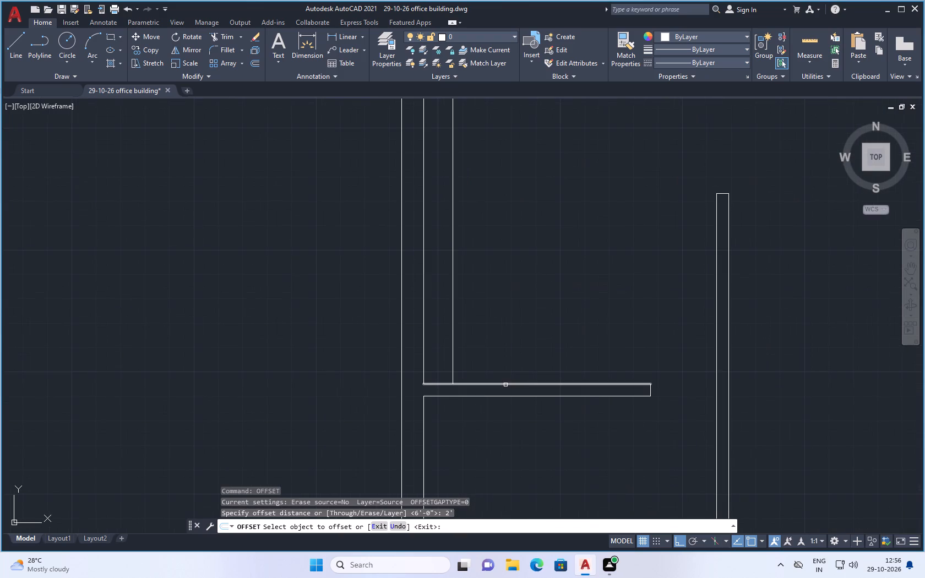
click(505, 385)
click(521, 335)
key(Escape)
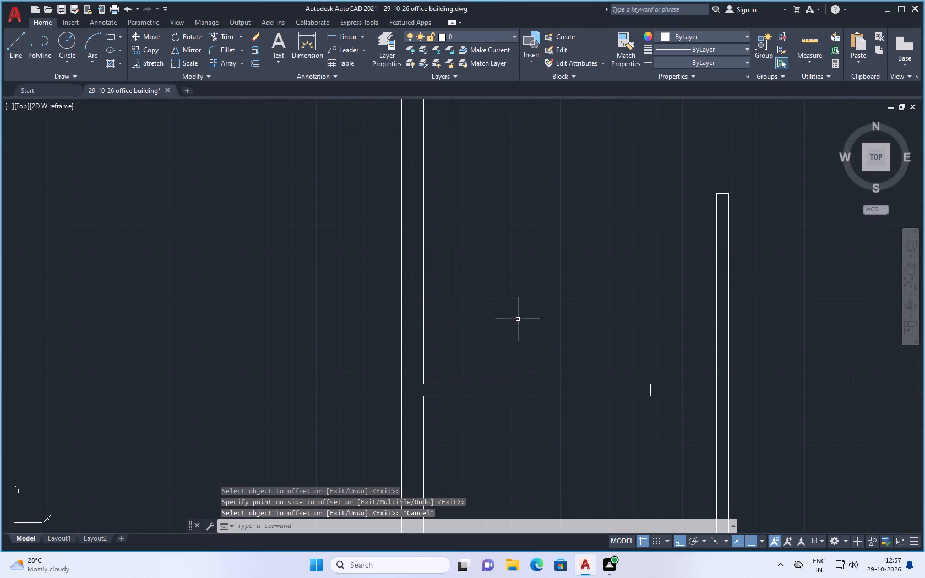
Offset the 1' strip's vertical line 4' east in the same room.
scroll(497, 325, down, 2)
scroll(532, 276, up, 1)
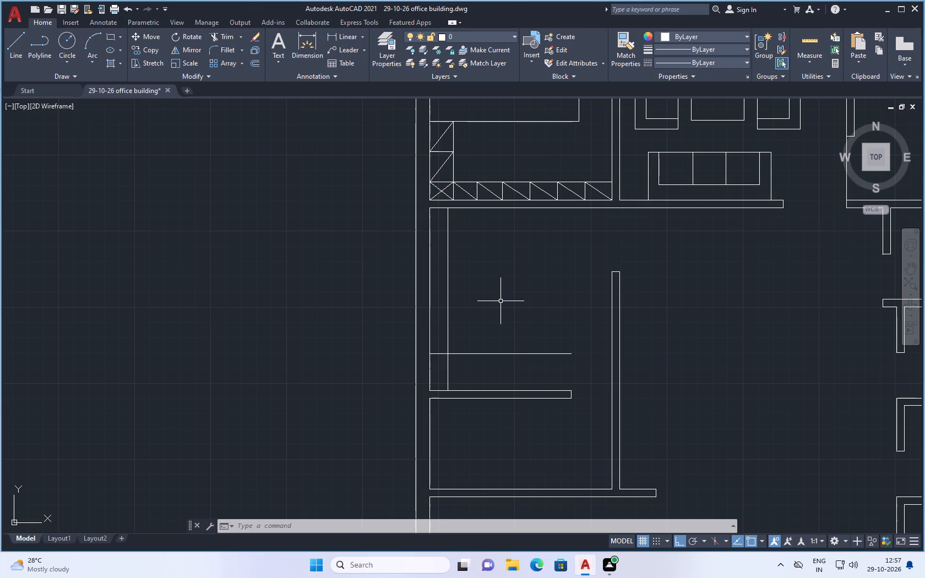
key(space)
key(4)
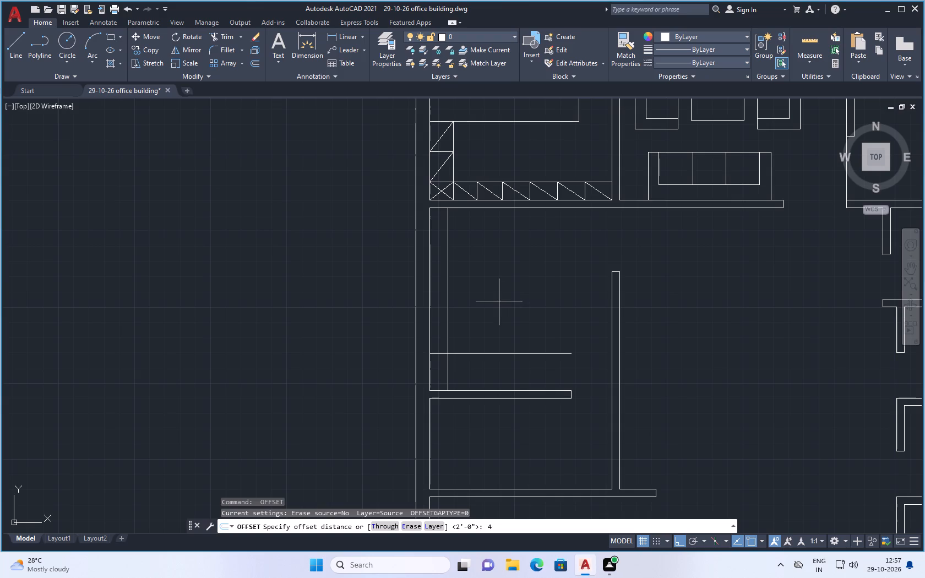
key(apostrophe)
key(Return)
click(448, 296)
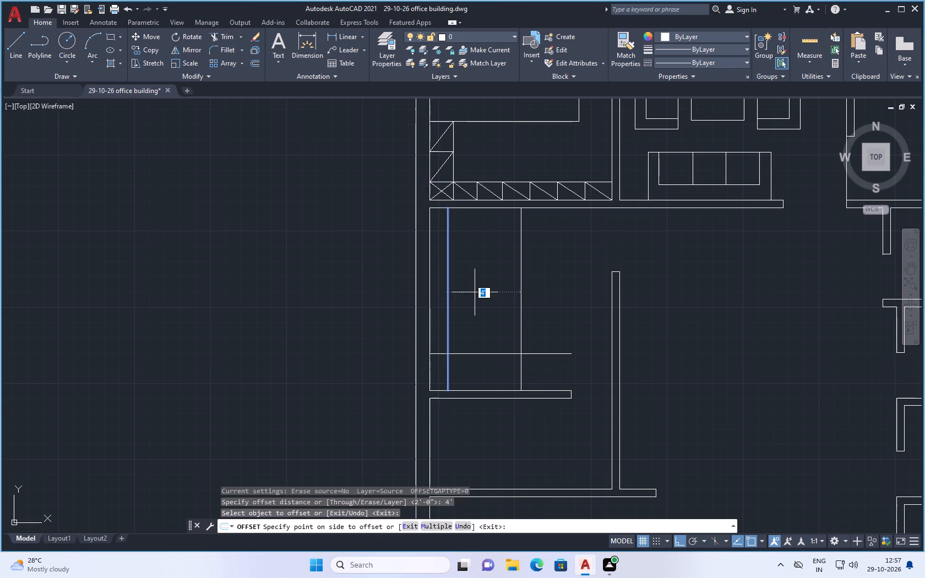
click(491, 295)
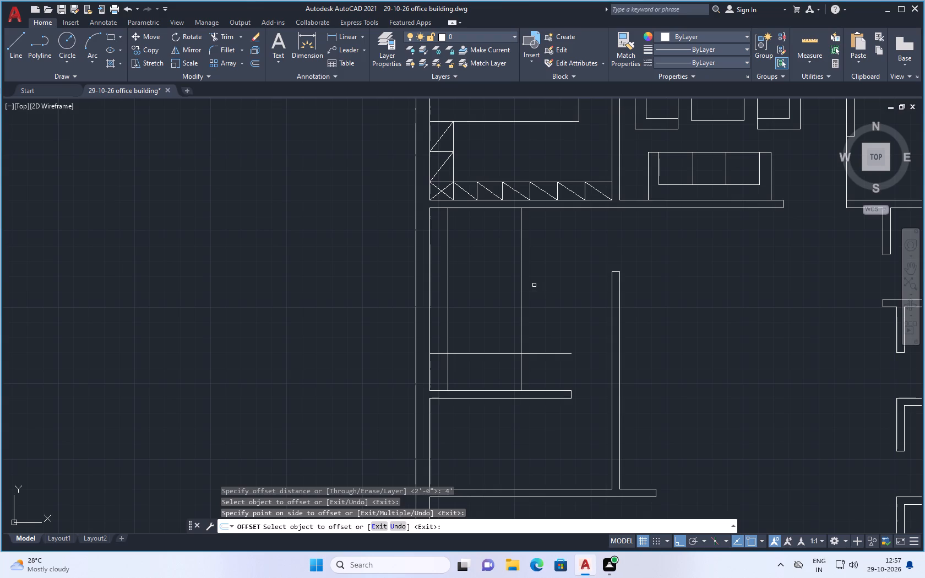
key(space)
Shift the new easternmost vertical line slightly west, toward the 1' strip.
click(521, 287)
click(523, 299)
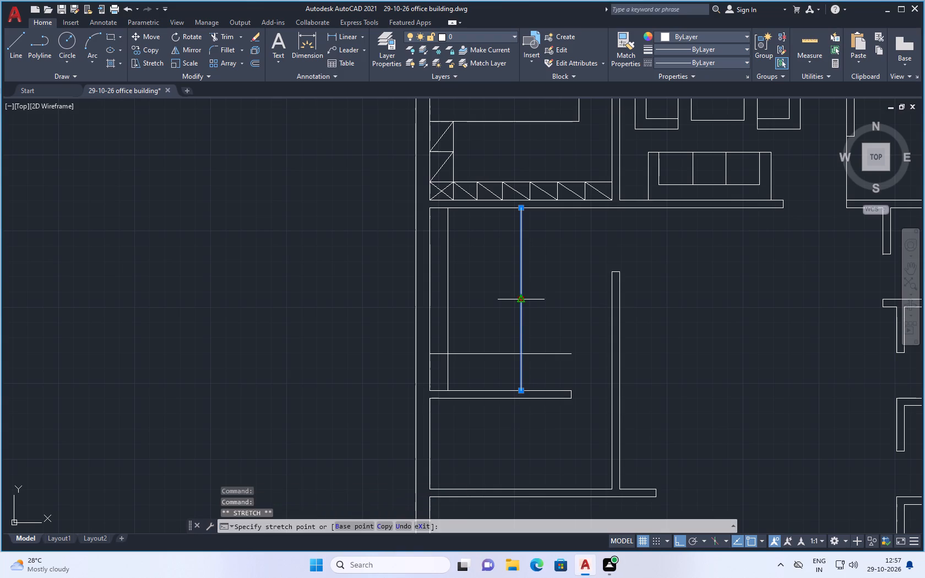
click(513, 298)
click(514, 300)
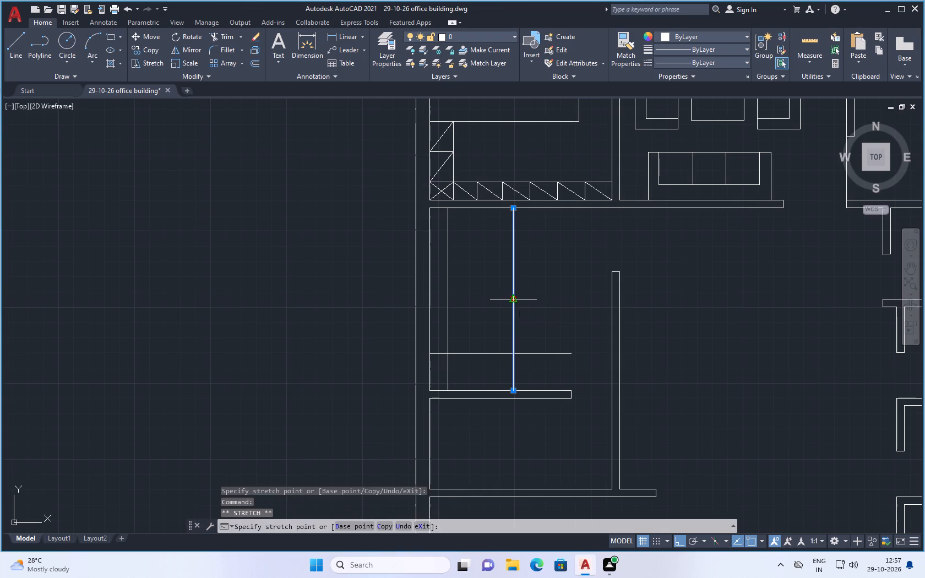
click(508, 302)
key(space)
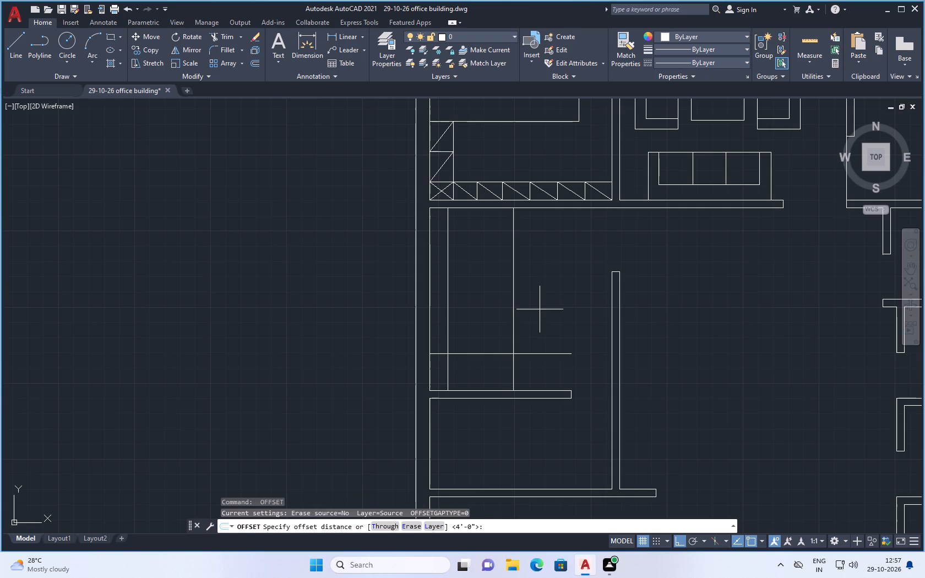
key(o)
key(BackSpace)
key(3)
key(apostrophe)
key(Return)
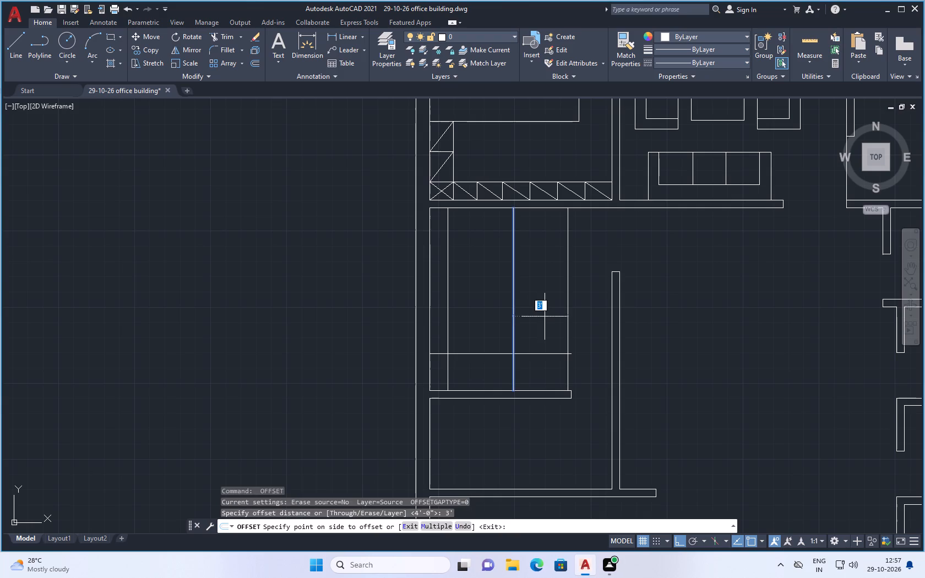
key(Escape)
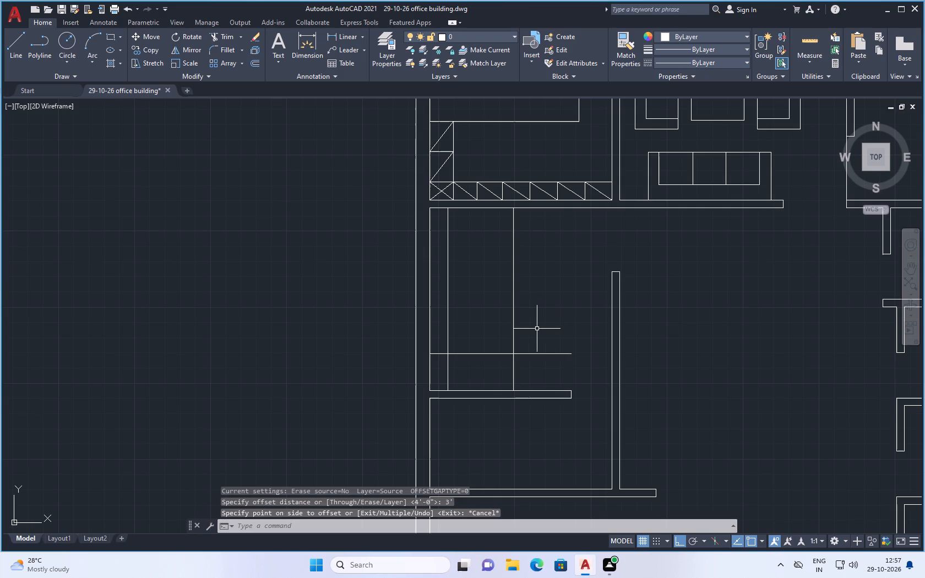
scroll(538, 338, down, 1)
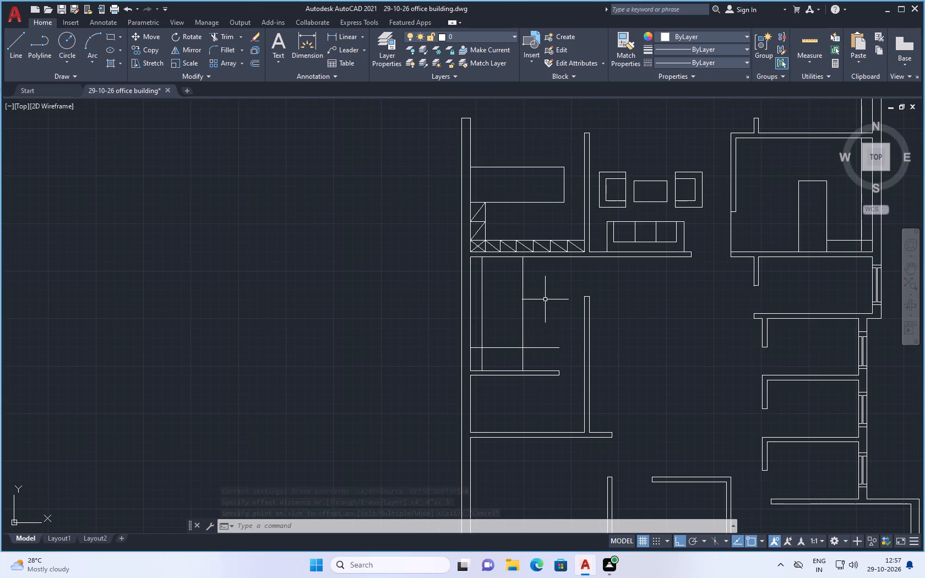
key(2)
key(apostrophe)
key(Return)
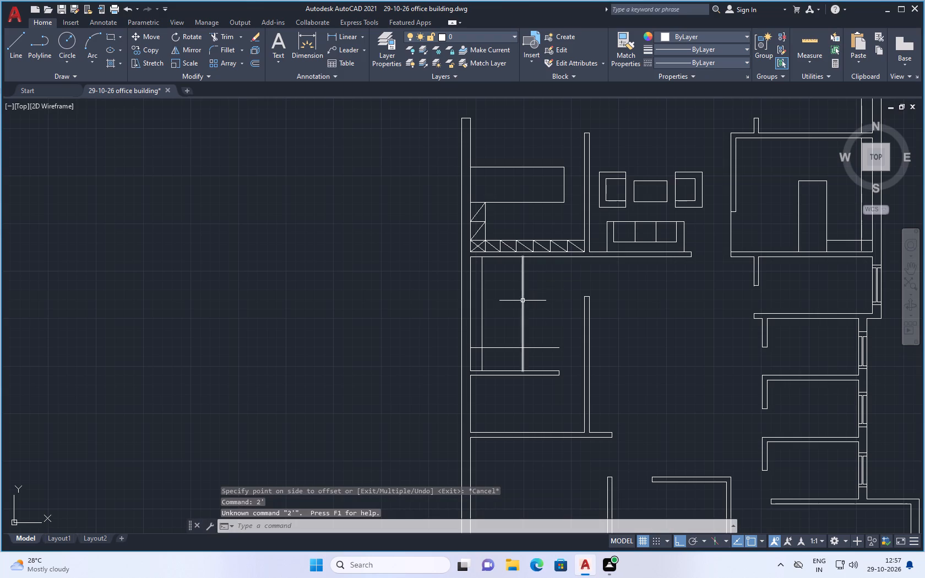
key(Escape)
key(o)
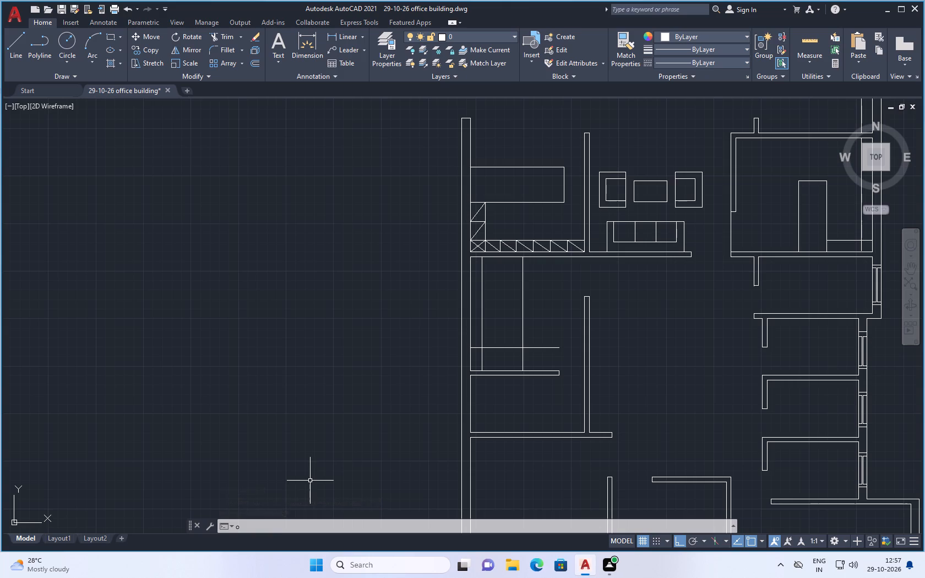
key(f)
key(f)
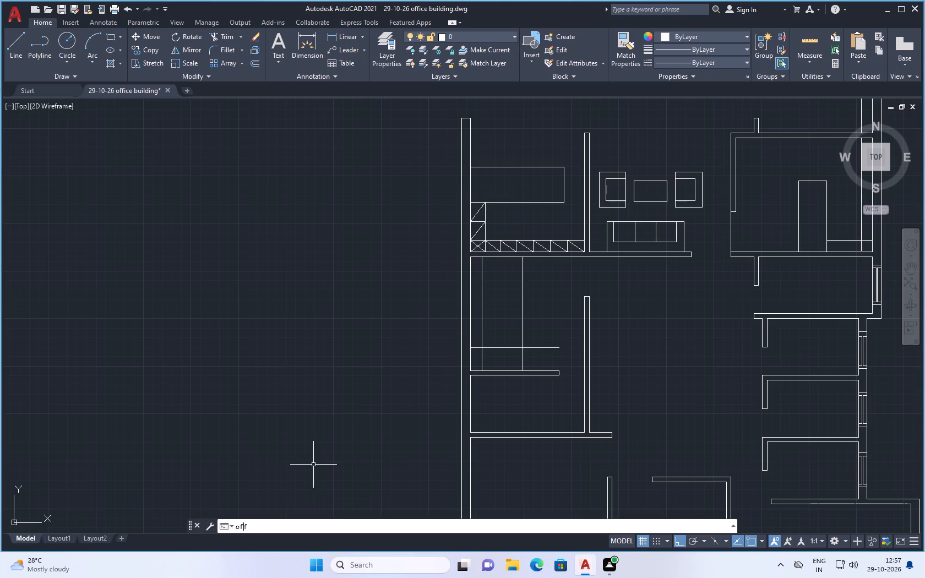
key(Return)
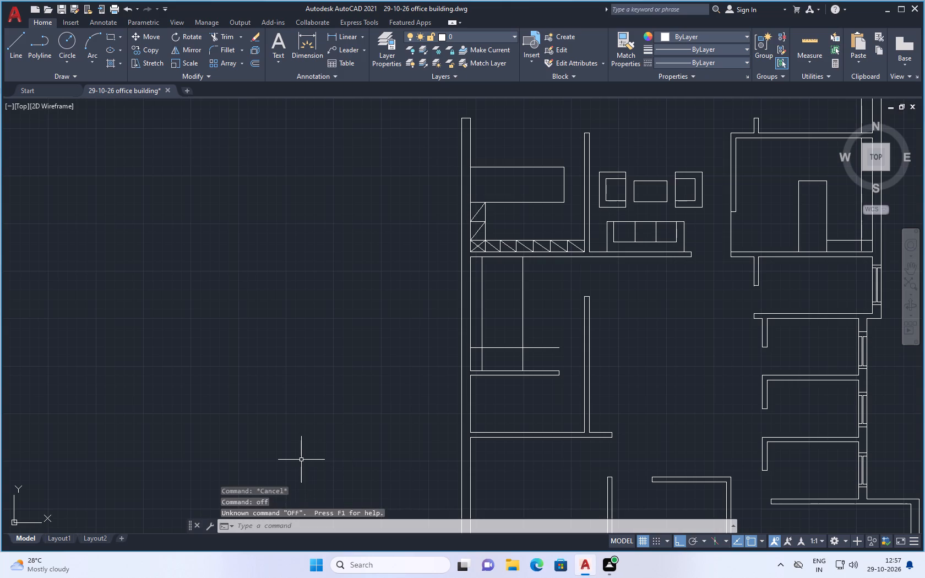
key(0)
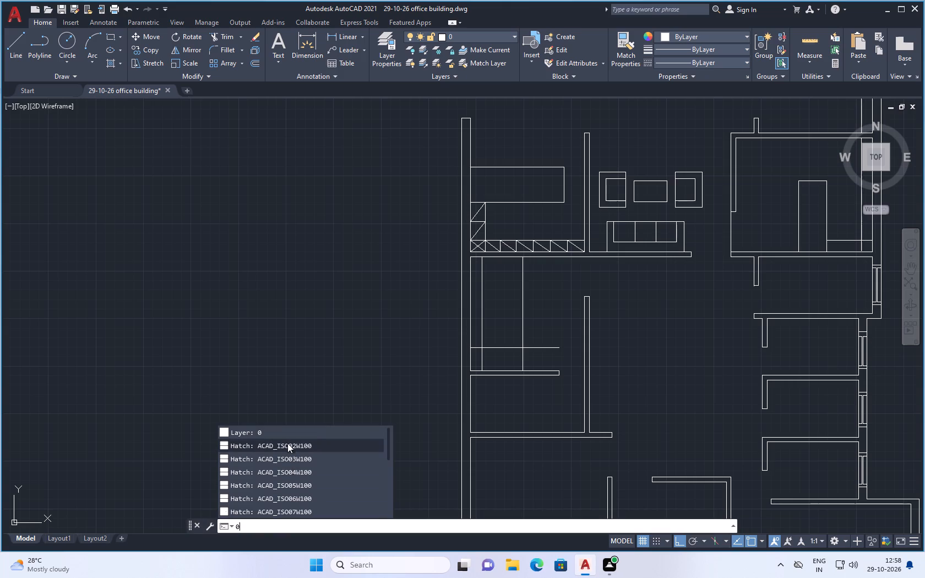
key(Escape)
Offset the easternmost vertical desk line 2' east in the west room south of the cabinet-lined room.
key(o)
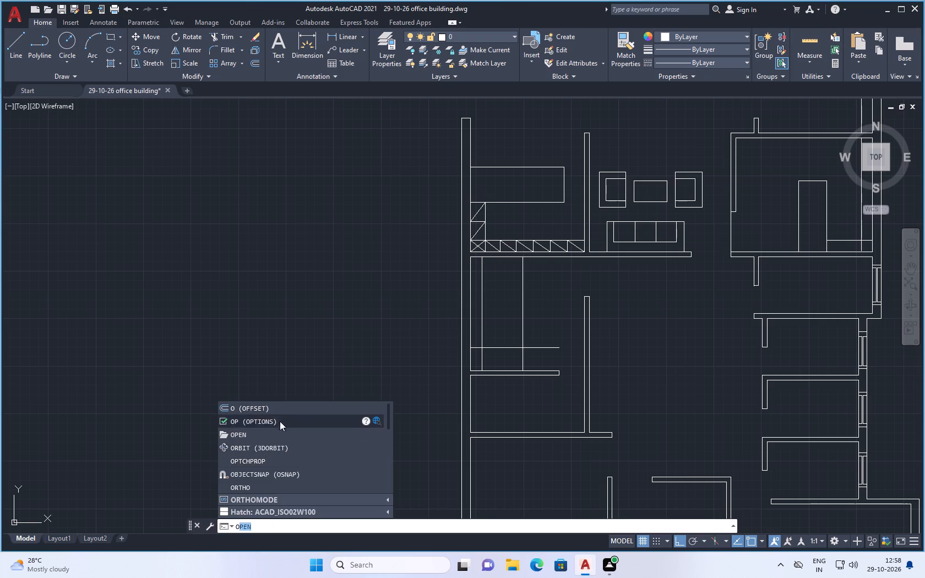
click(277, 409)
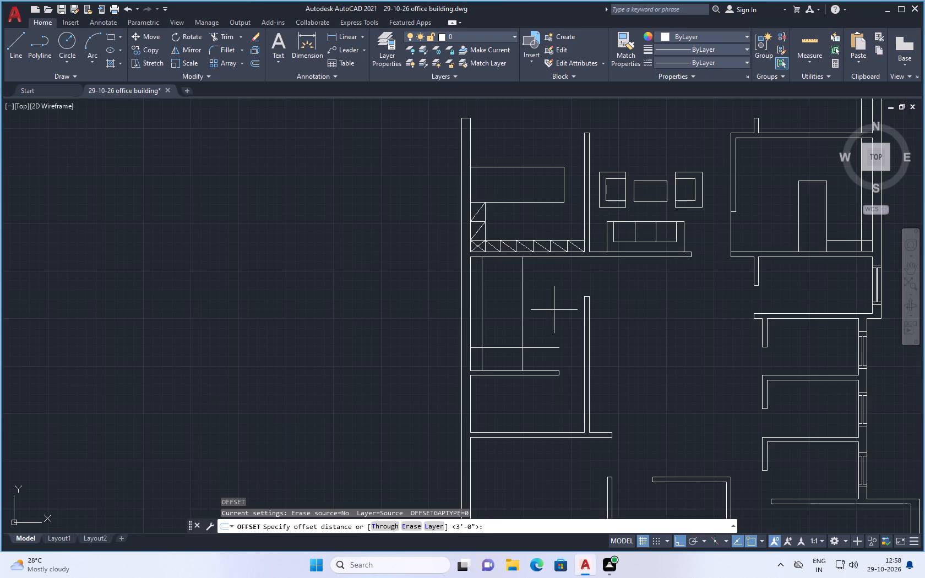
key(2)
key(apostrophe)
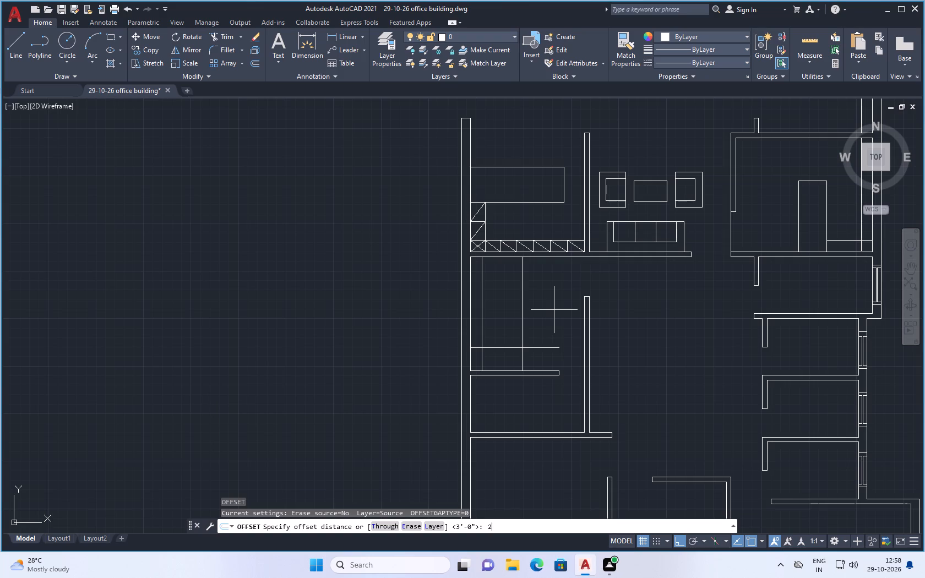
key(Return)
scroll(530, 307, up, 1)
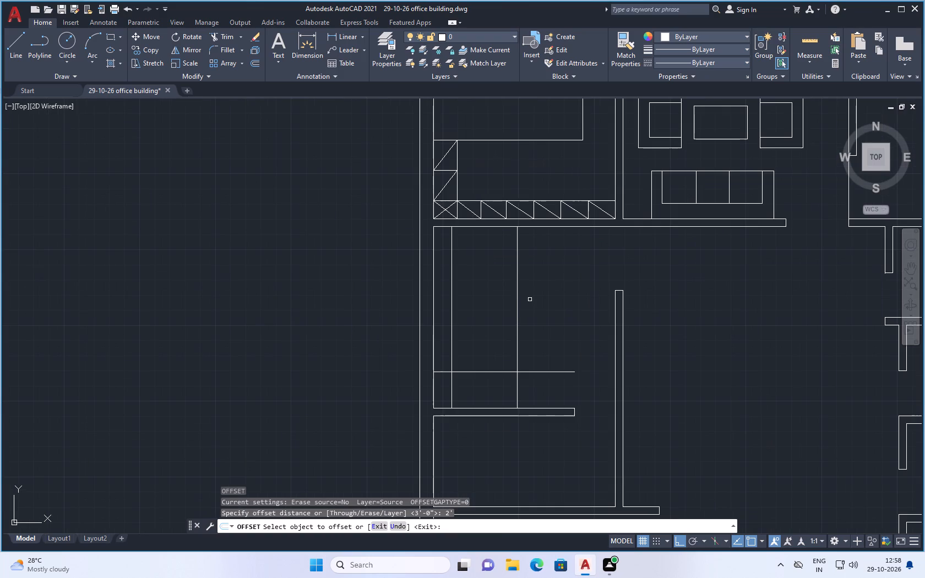
click(517, 301)
click(558, 298)
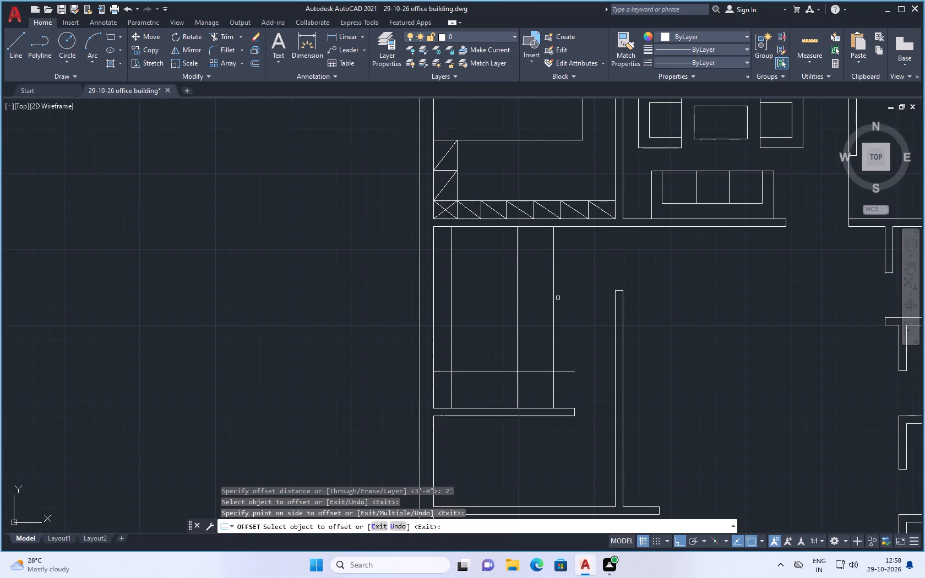
key(Escape)
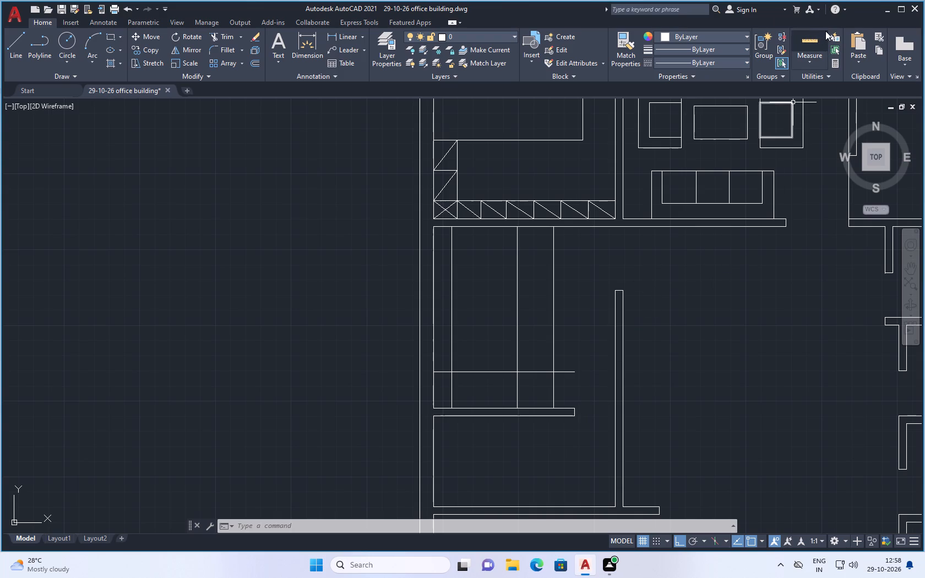
Measure the clearances around the short partition and between the new easternmost desk line and the room's east partition.
click(812, 43)
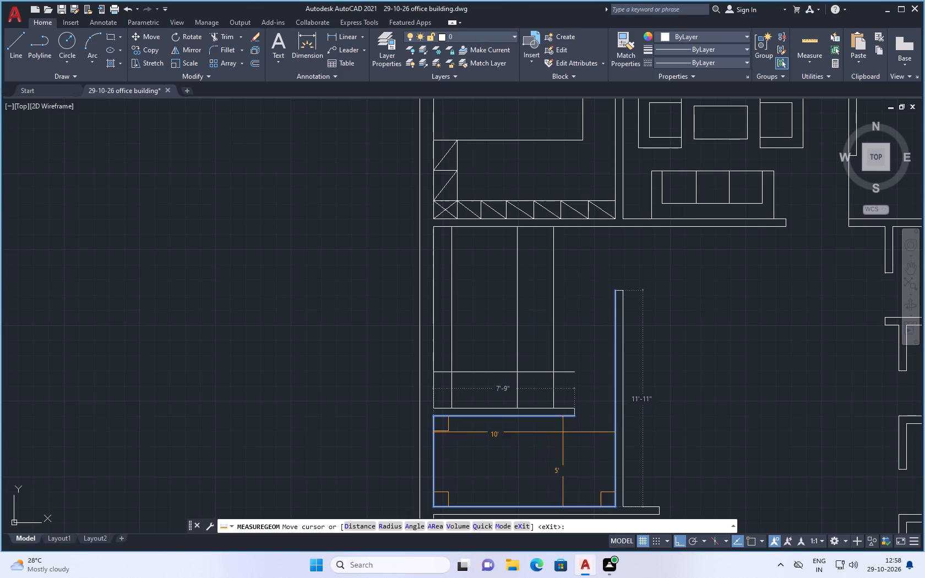
scroll(609, 407, up, 1)
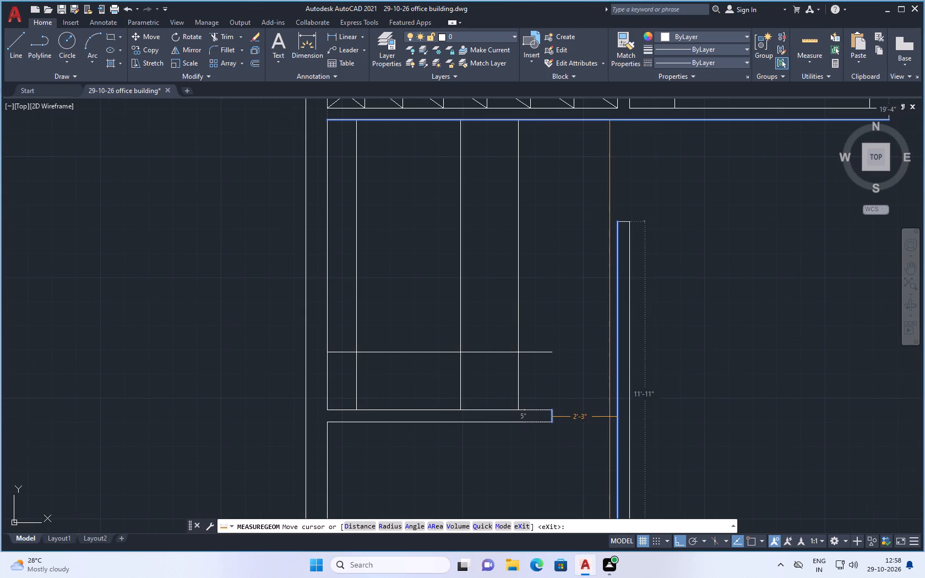
key(Escape)
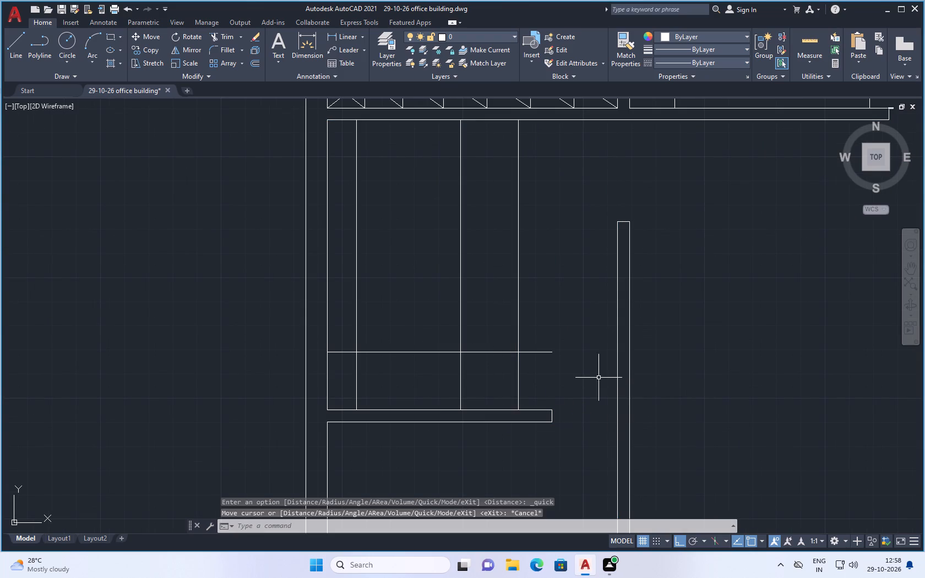
scroll(548, 218, up, 2)
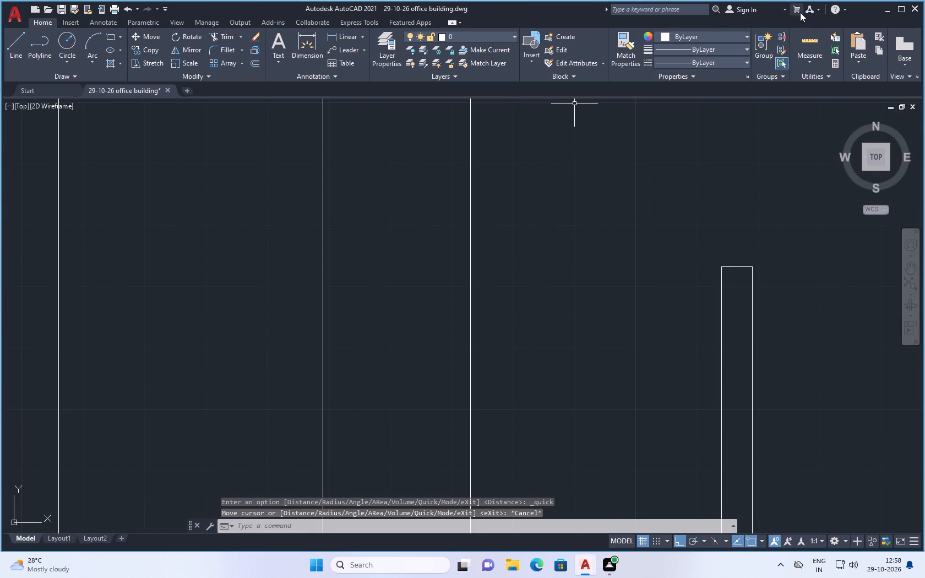
click(809, 44)
scroll(602, 223, down, 2)
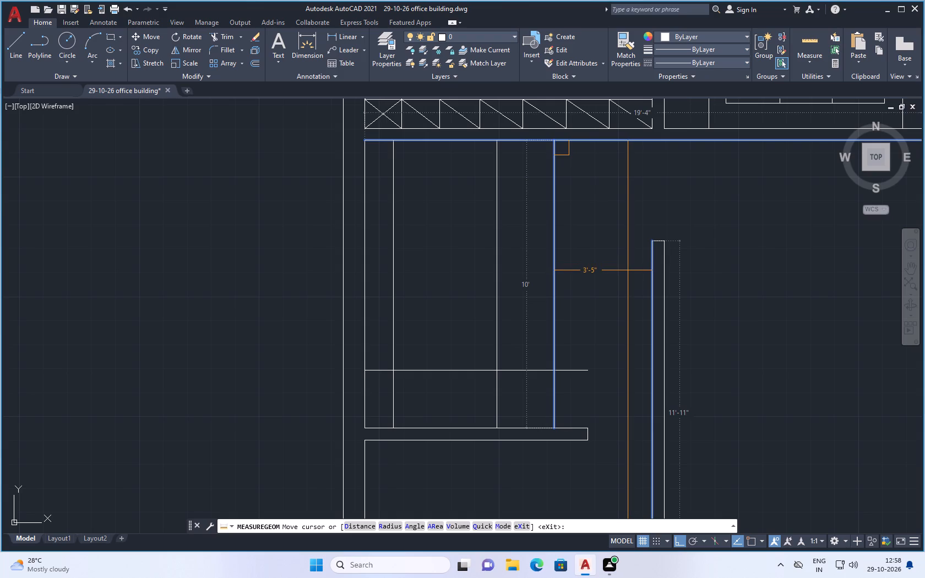
key(Escape)
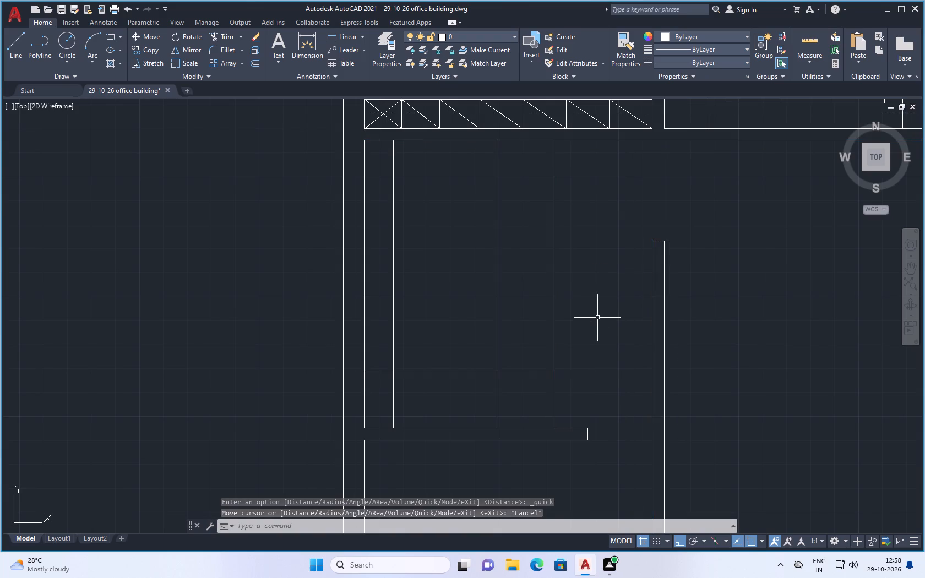
Shift both vertical desk lines east of the 1' strip slightly west, keeping them as separate parallel lines.
click(497, 280)
click(498, 286)
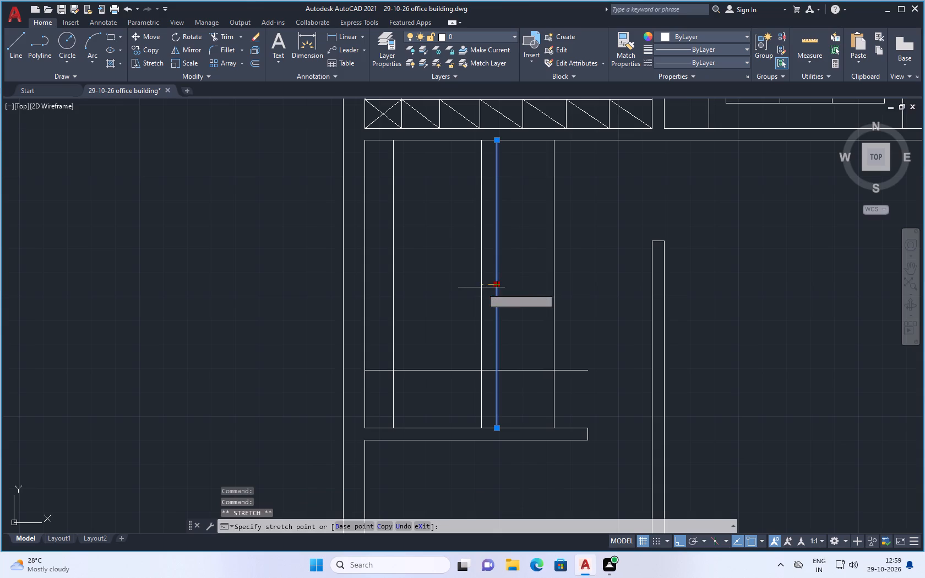
click(479, 288)
click(555, 284)
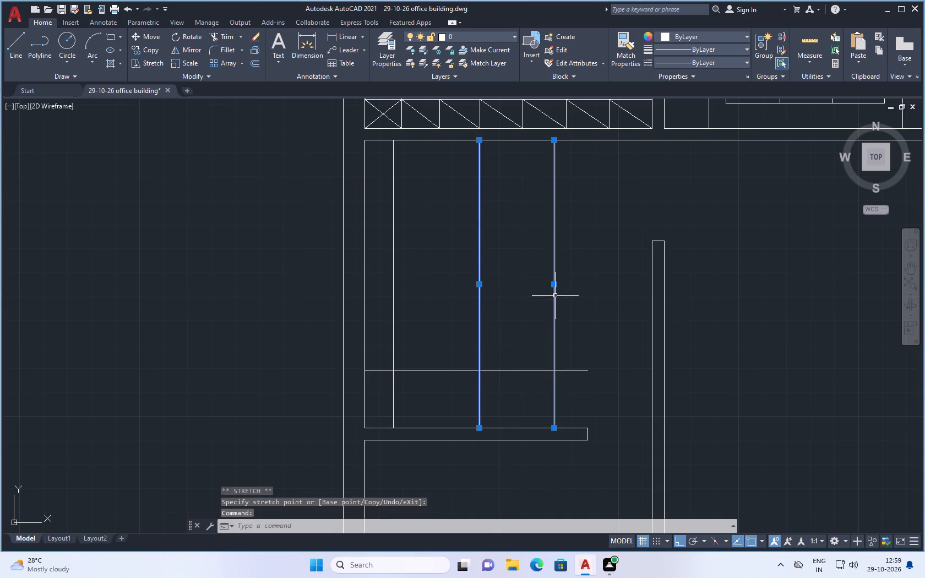
click(556, 283)
click(545, 283)
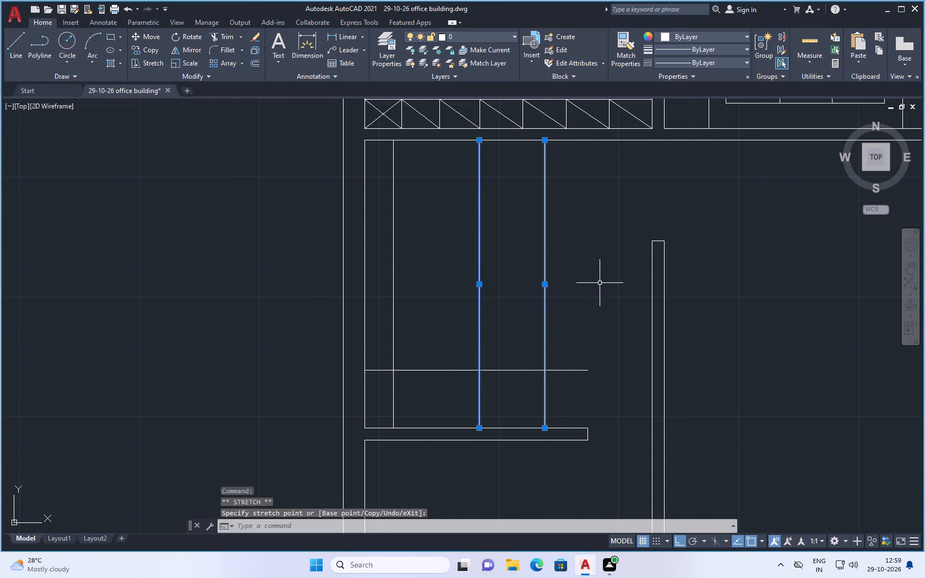
click(478, 283)
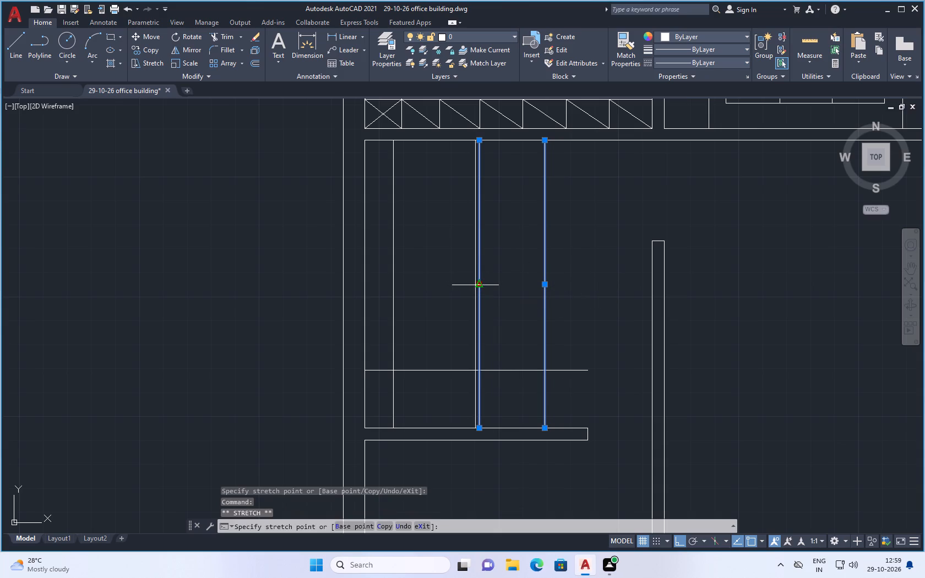
click(475, 286)
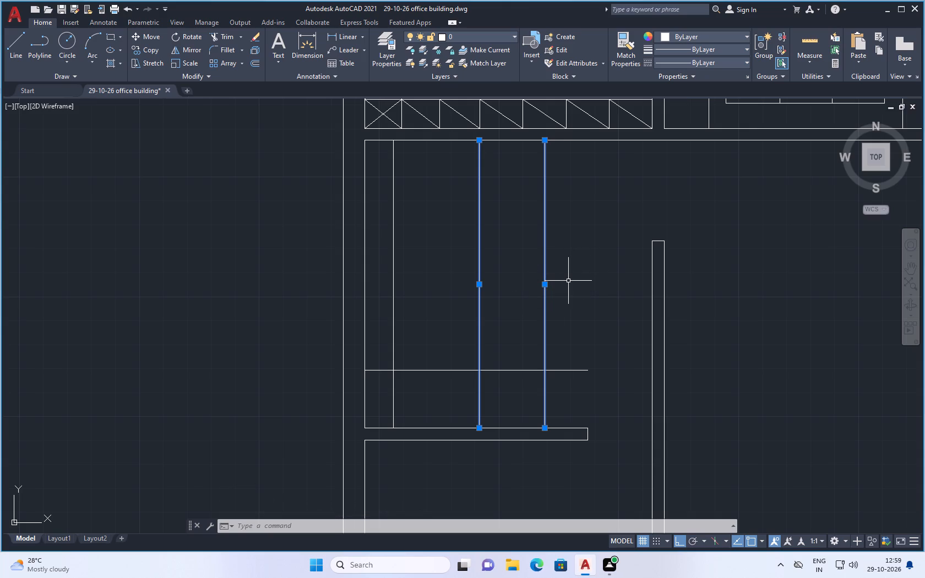
key(Escape)
Trim the horizontal desk line so it spans only between the 1' strip and the nearer vertical desk line.
text(tr)
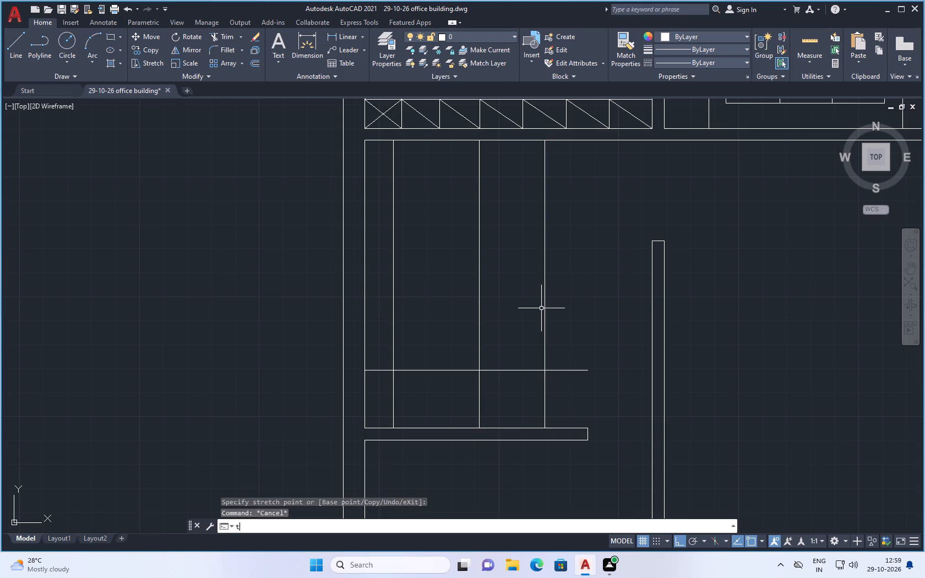
key(Return)
click(562, 372)
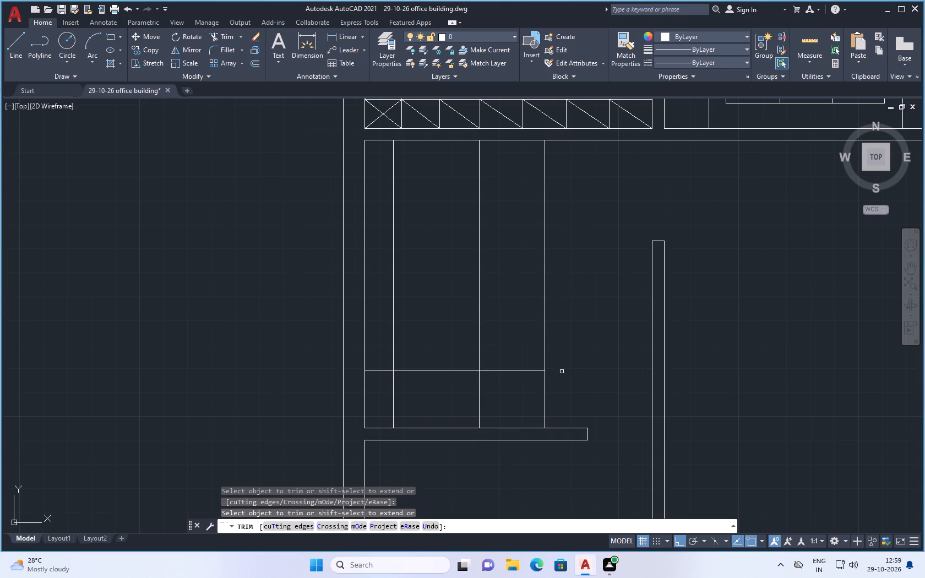
click(510, 372)
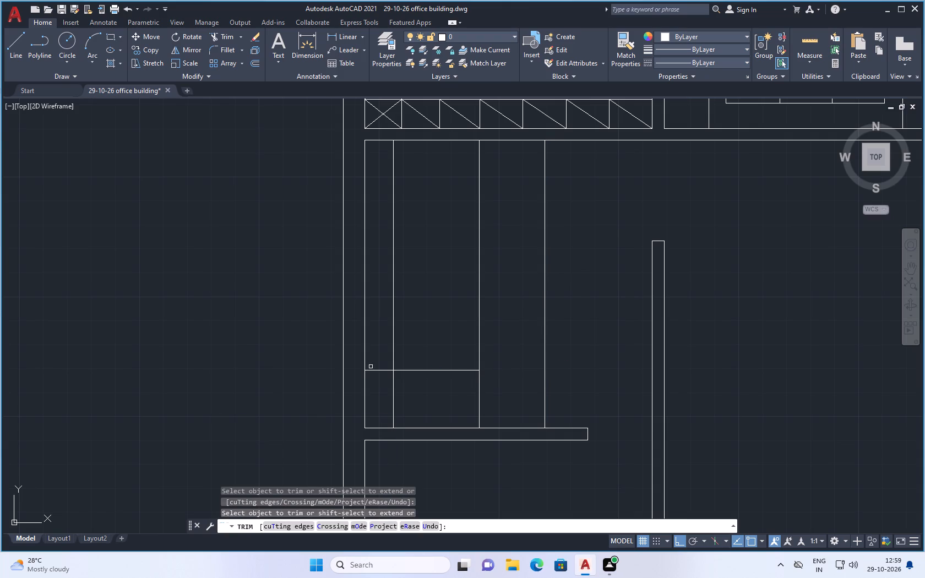
click(376, 372)
key(Escape)
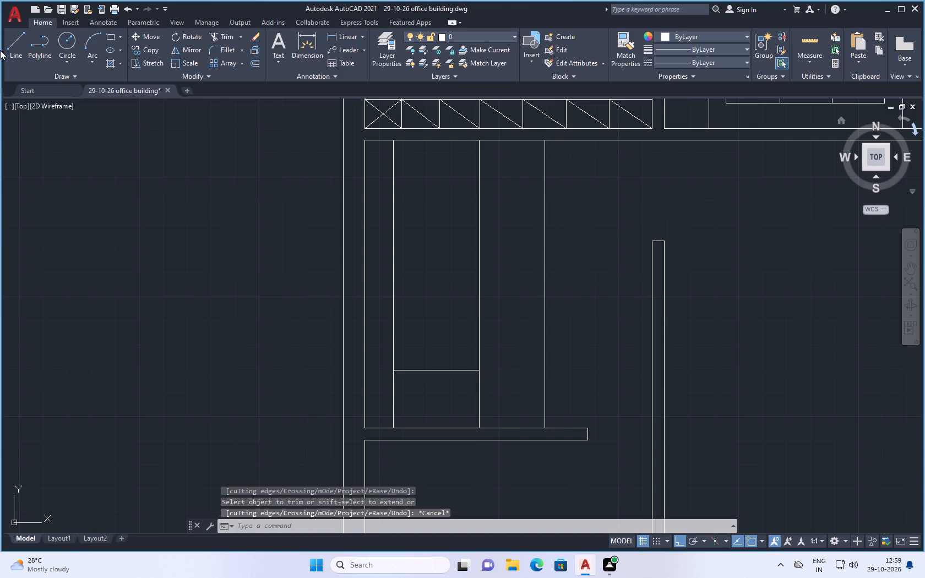
Draw a horizontal line about 6'-3" long from the west wall to the easternmost desk line, across the room's northern part.
click(12, 41)
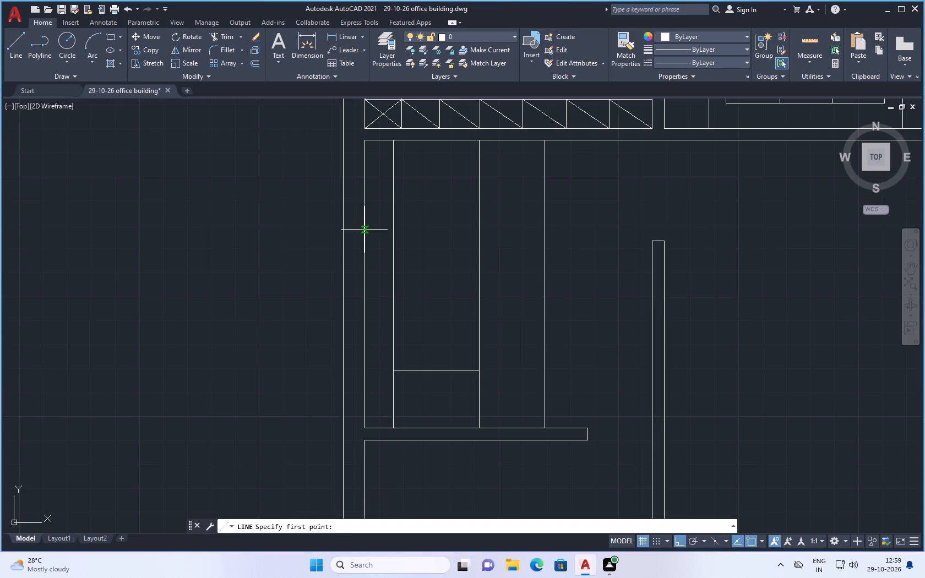
drag(363, 229, 377, 228)
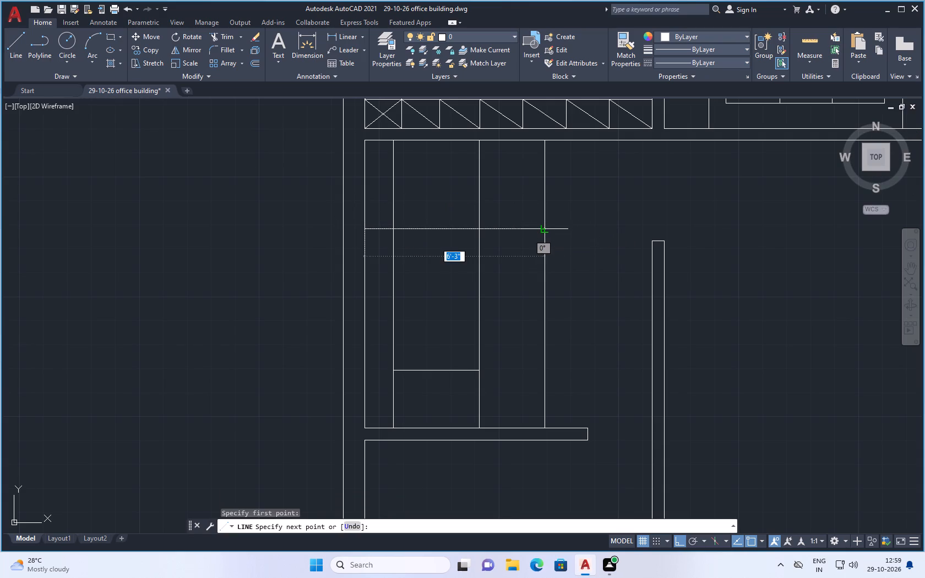
click(542, 228)
key(space)
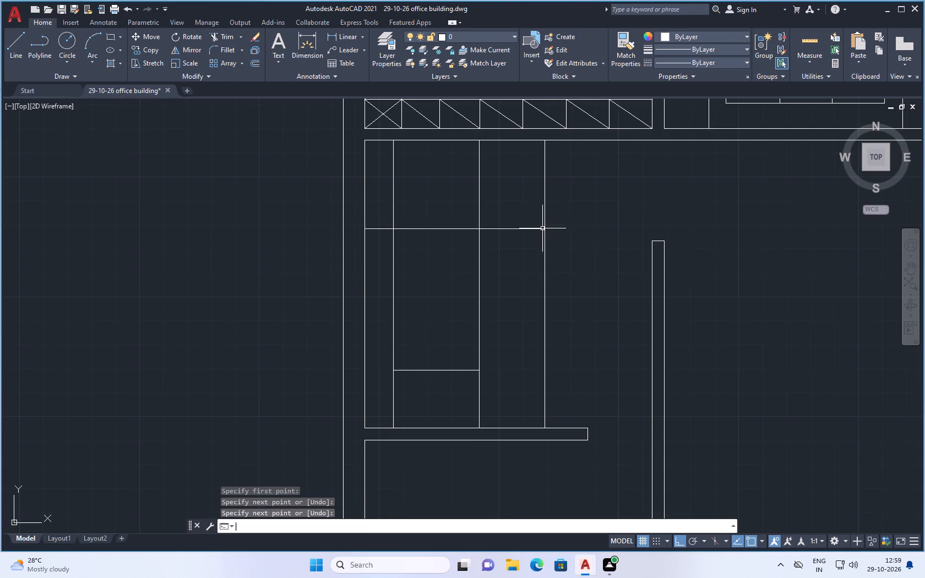
Trim the three vertical lines north of the new horizontal line, and that line's span between the 1' strip and the desk.
text(tr)
key(Return)
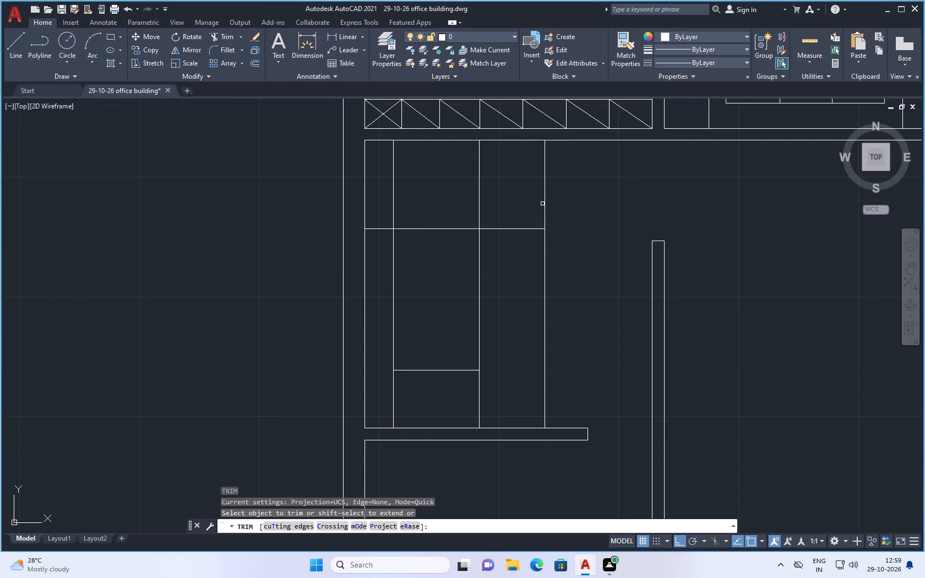
click(545, 201)
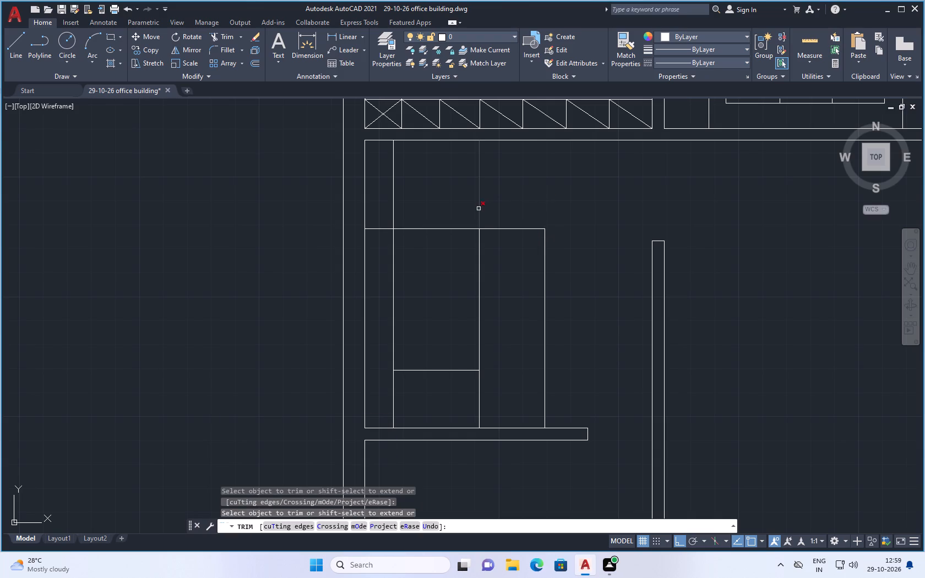
click(478, 209)
click(391, 200)
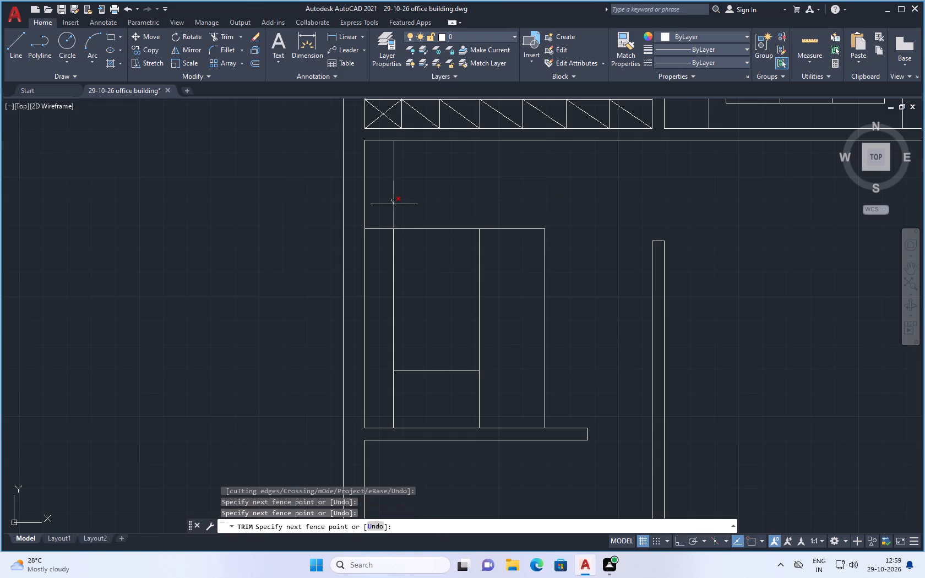
click(394, 201)
drag(447, 219, 434, 260)
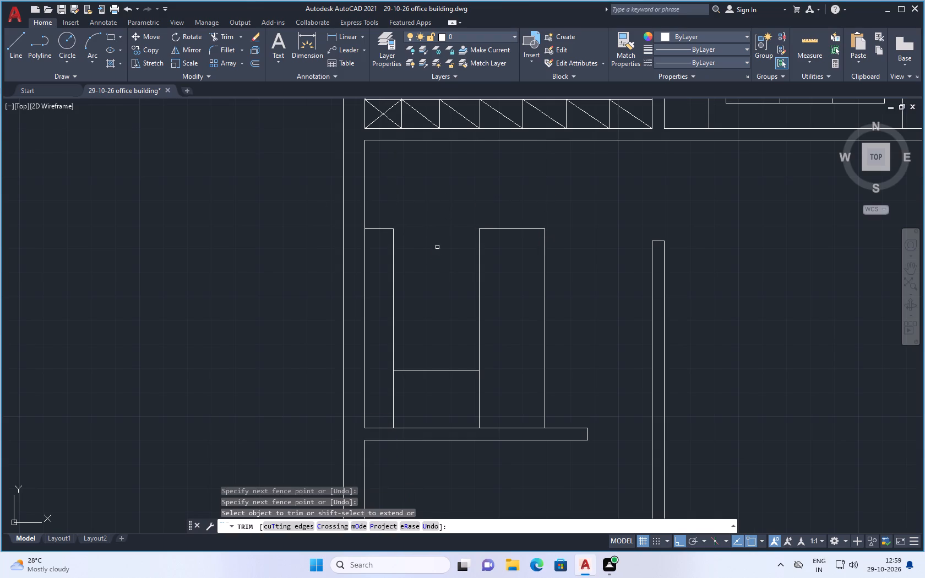
scroll(437, 247, down, 2)
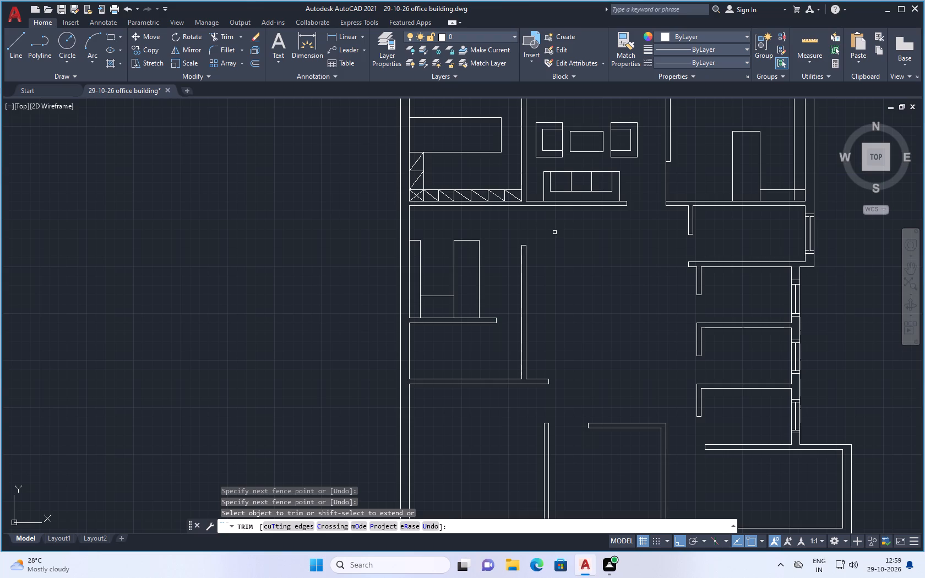
Draw a three-sided rectangular counter about 3'-1" wide against the south face of the short partition wall below the desk.
key(Escape)
scroll(458, 345, down, 2)
scroll(445, 286, up, 2)
scroll(417, 334, down, 2)
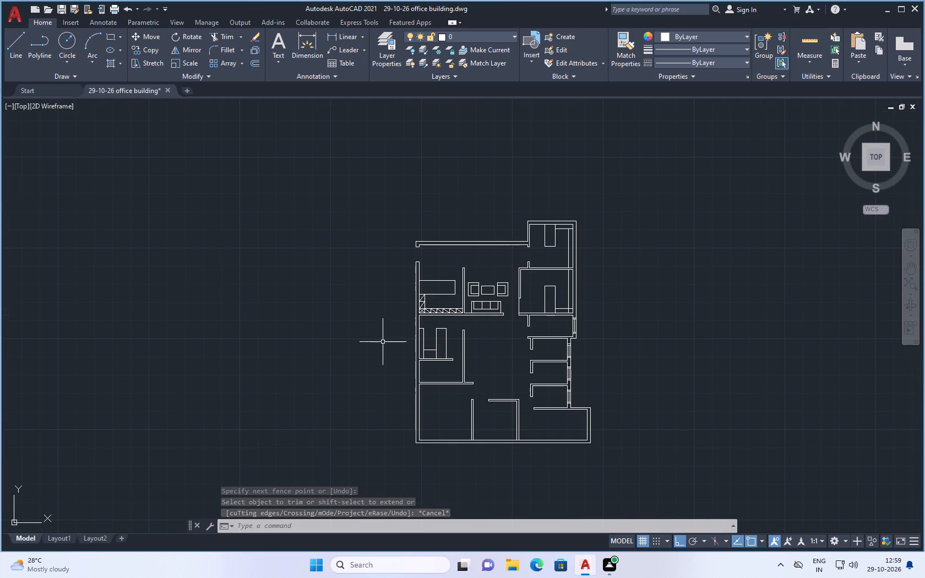
scroll(418, 376, up, 4)
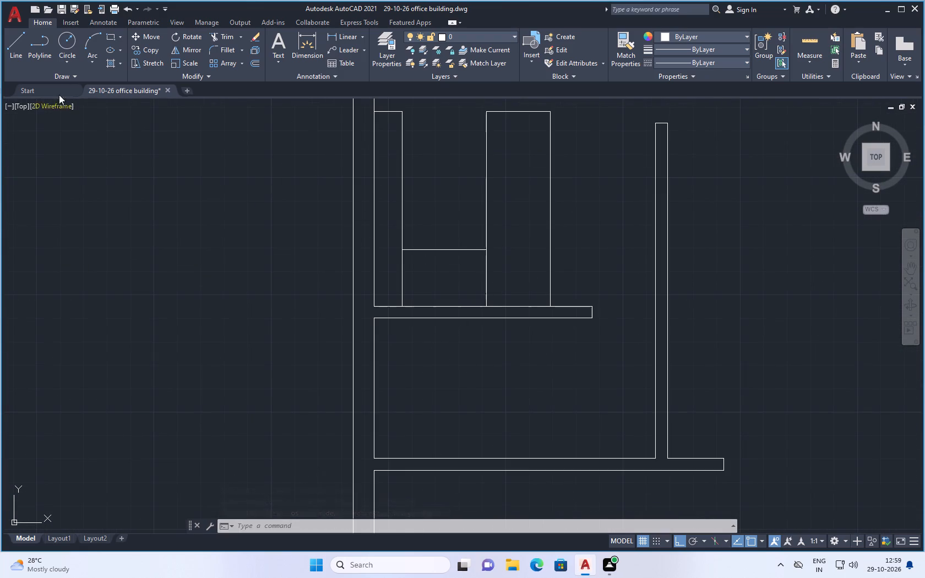
click(15, 39)
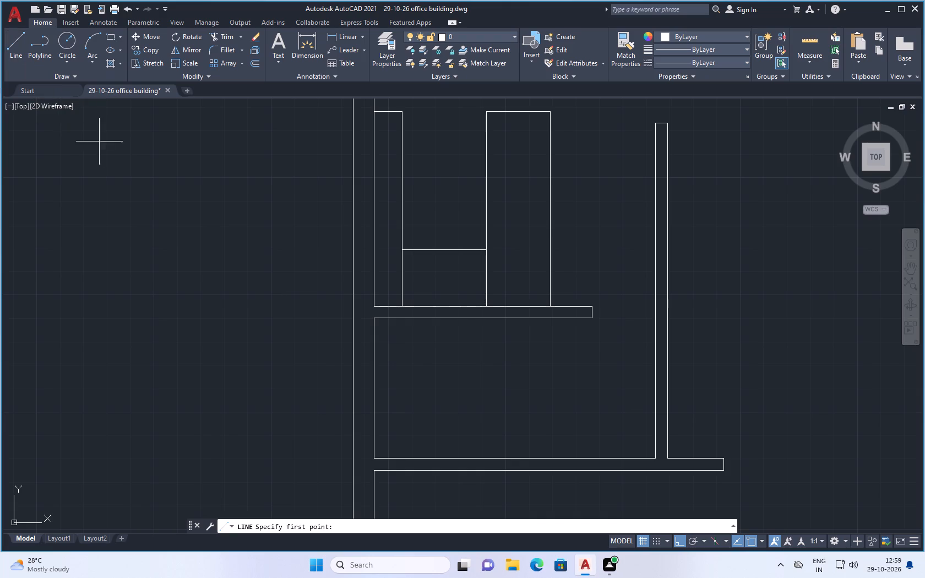
scroll(502, 327, up, 1)
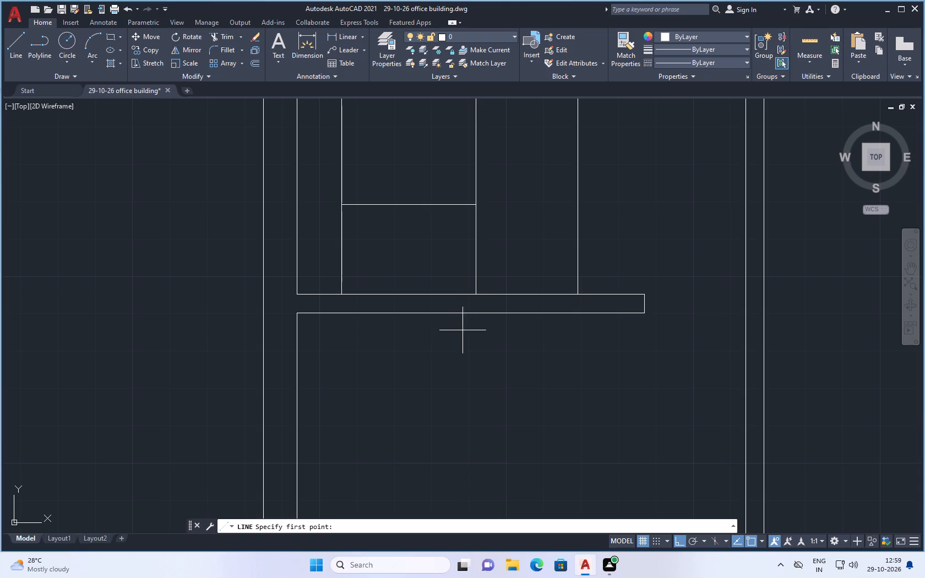
click(447, 313)
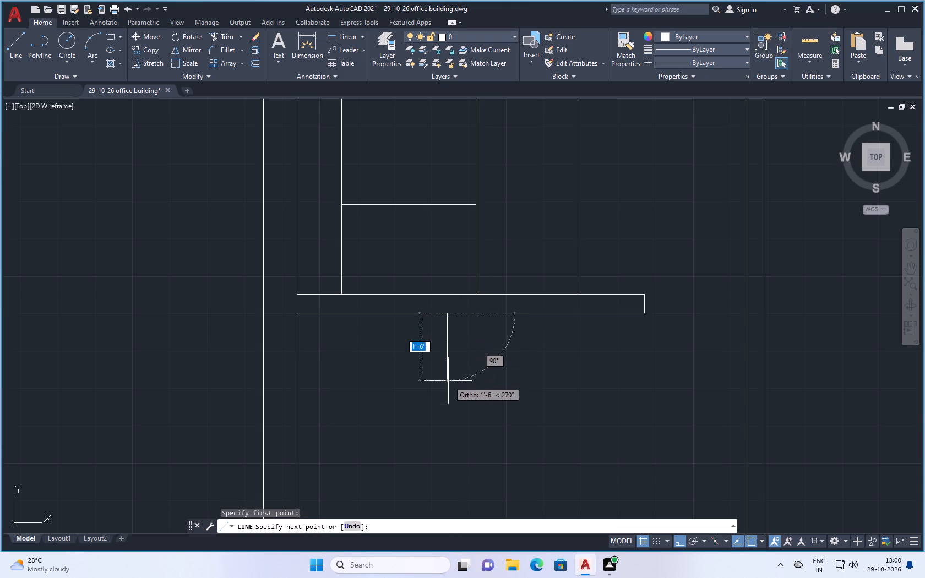
drag(448, 395, 461, 395)
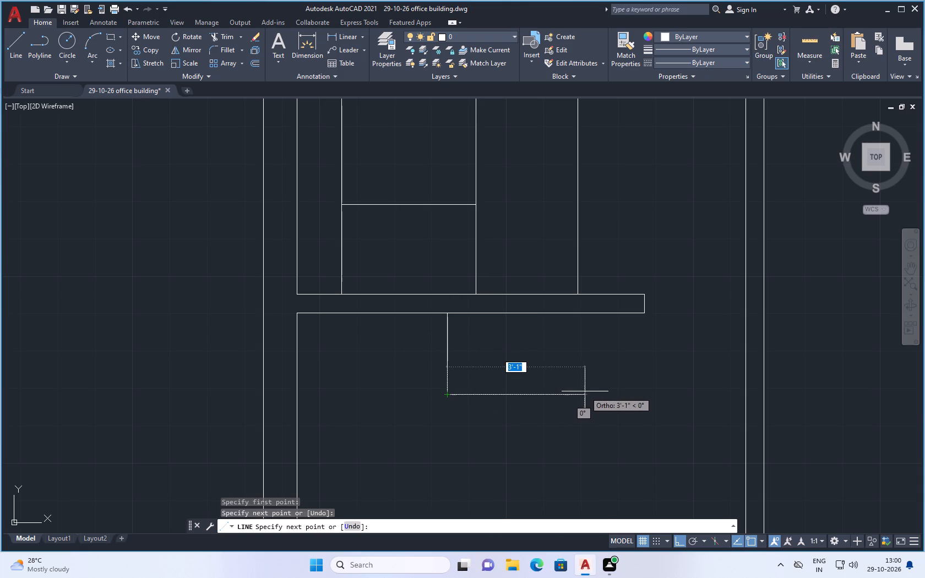
click(585, 391)
click(583, 313)
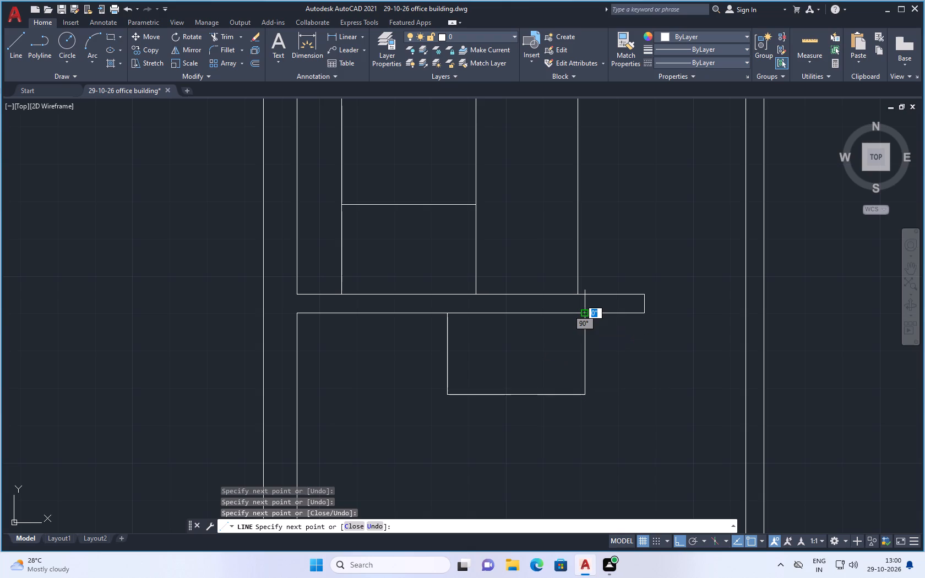
key(space)
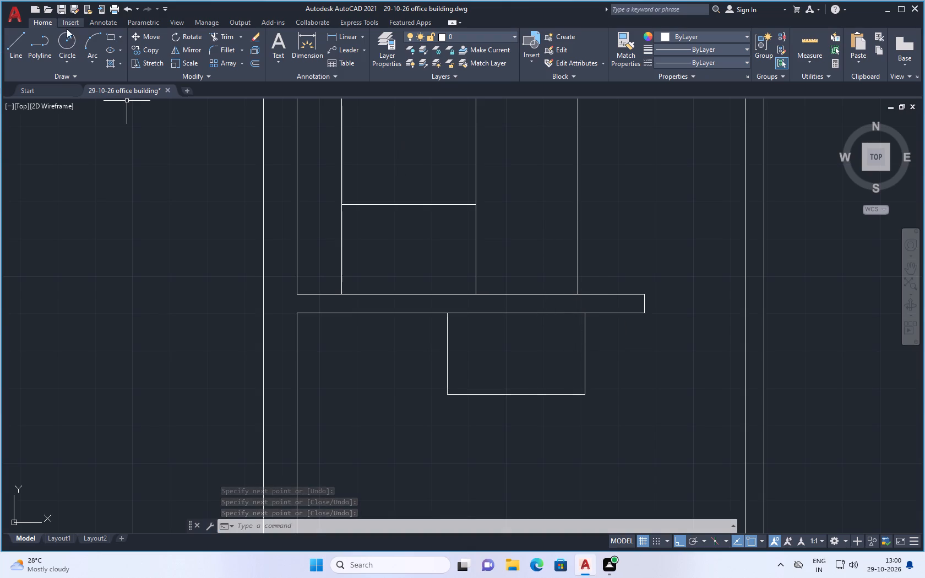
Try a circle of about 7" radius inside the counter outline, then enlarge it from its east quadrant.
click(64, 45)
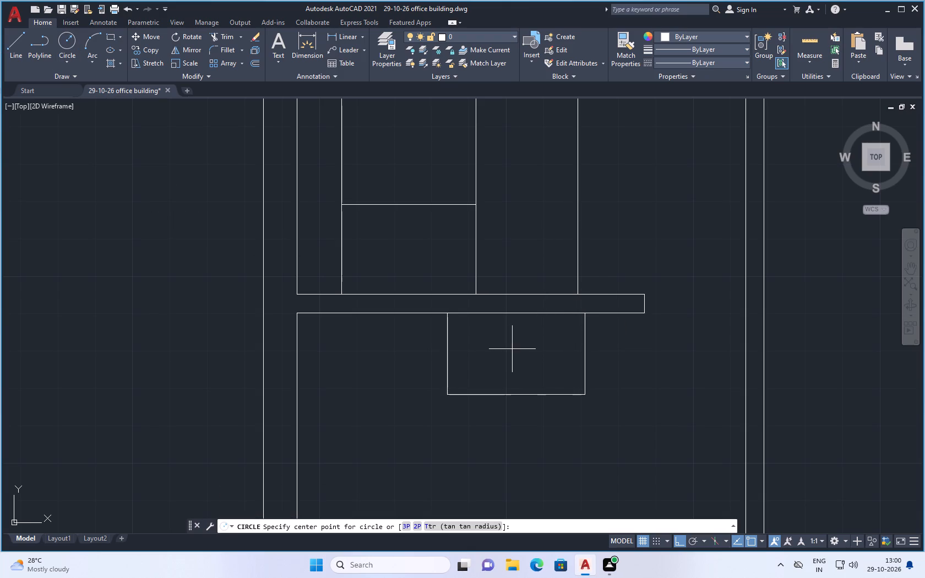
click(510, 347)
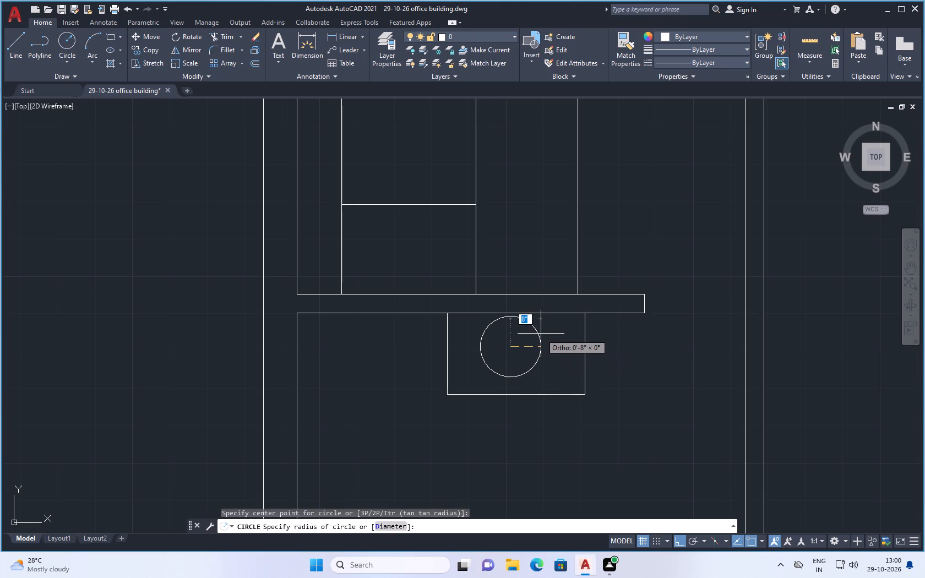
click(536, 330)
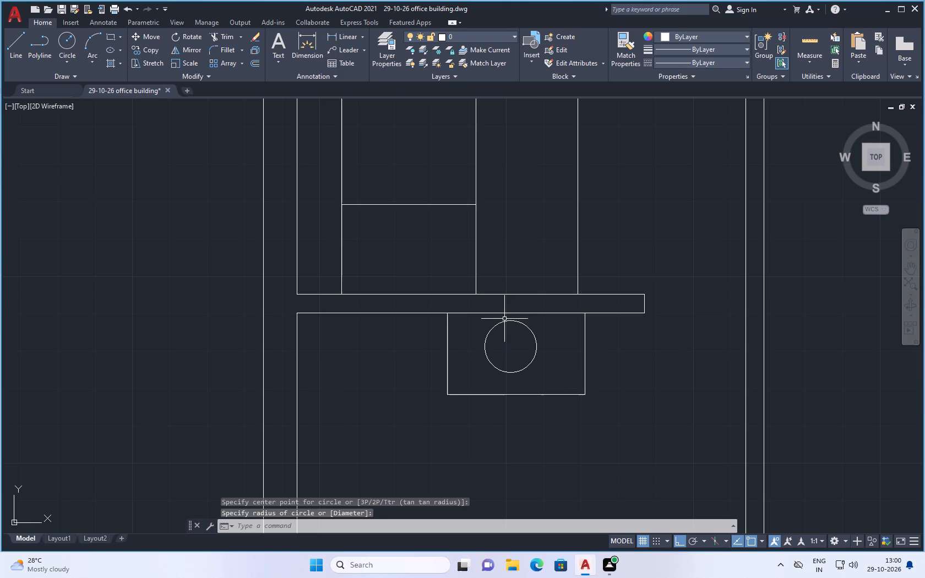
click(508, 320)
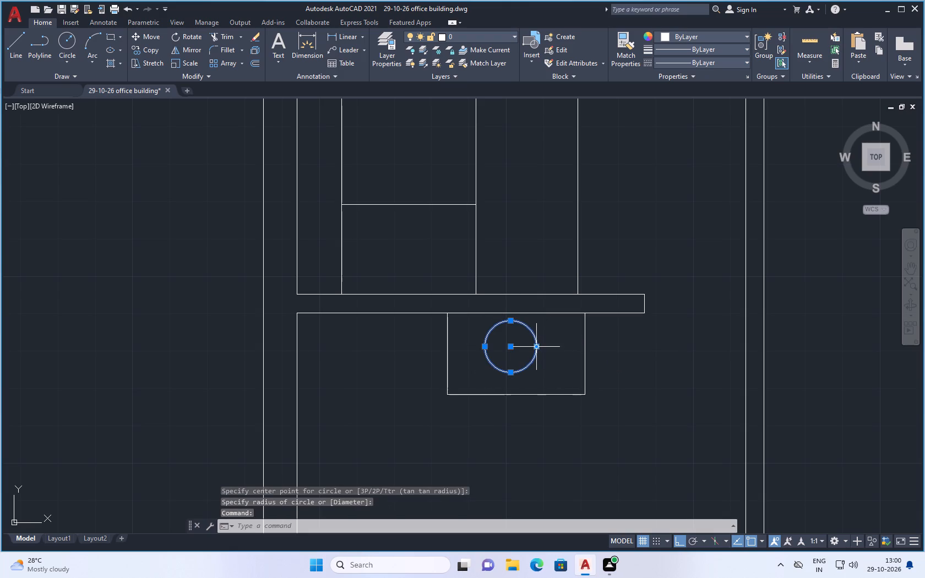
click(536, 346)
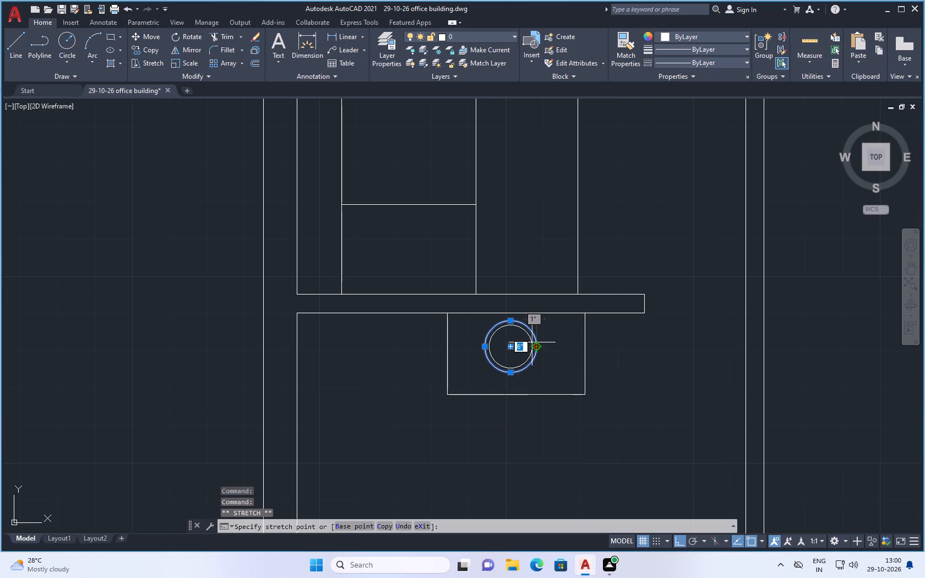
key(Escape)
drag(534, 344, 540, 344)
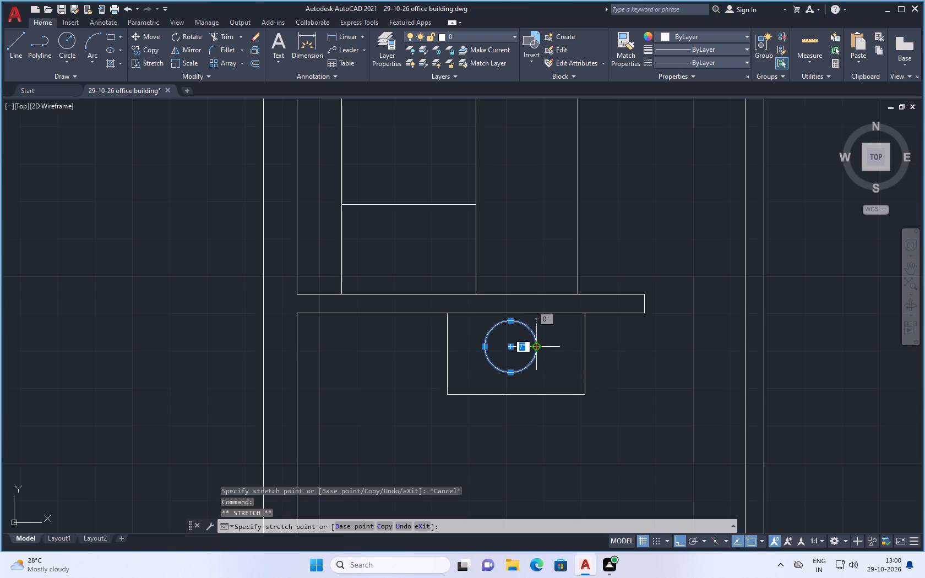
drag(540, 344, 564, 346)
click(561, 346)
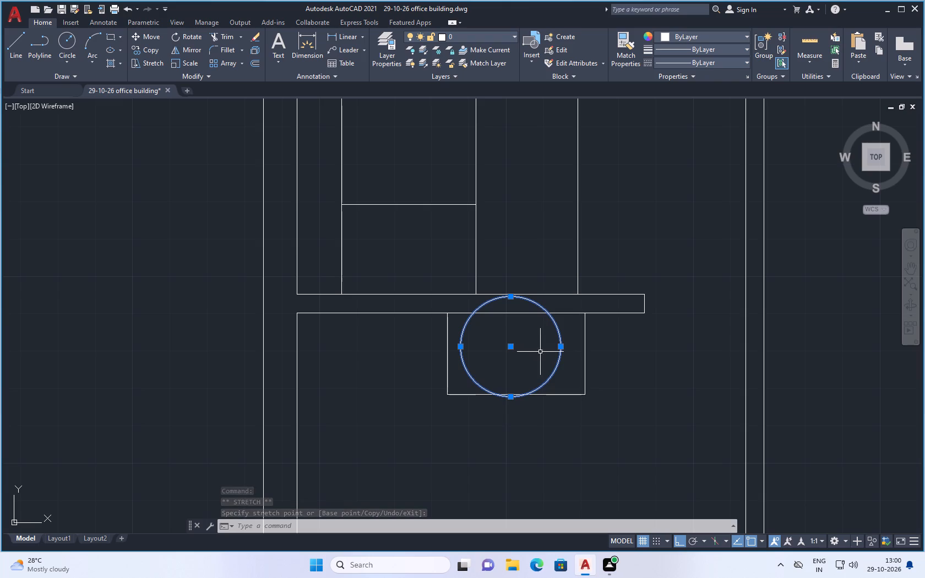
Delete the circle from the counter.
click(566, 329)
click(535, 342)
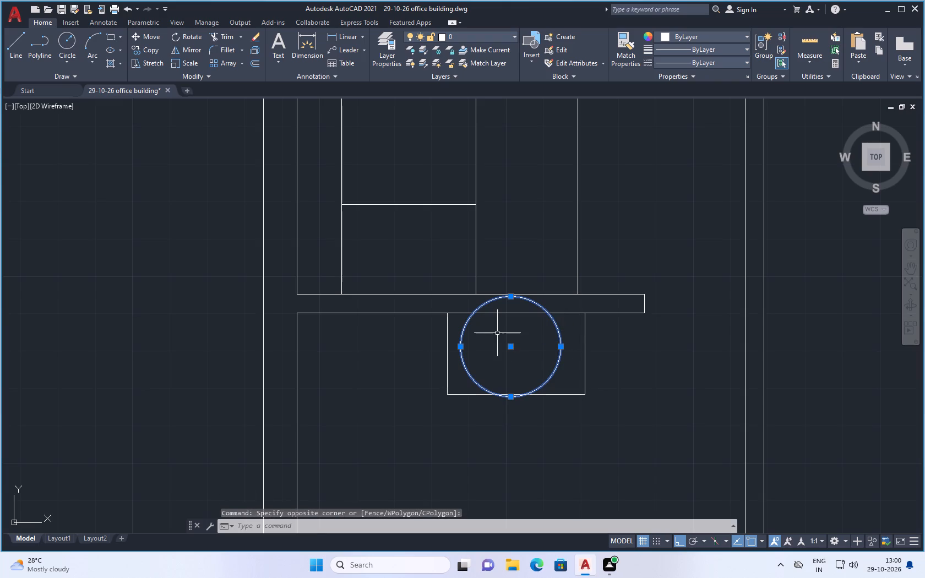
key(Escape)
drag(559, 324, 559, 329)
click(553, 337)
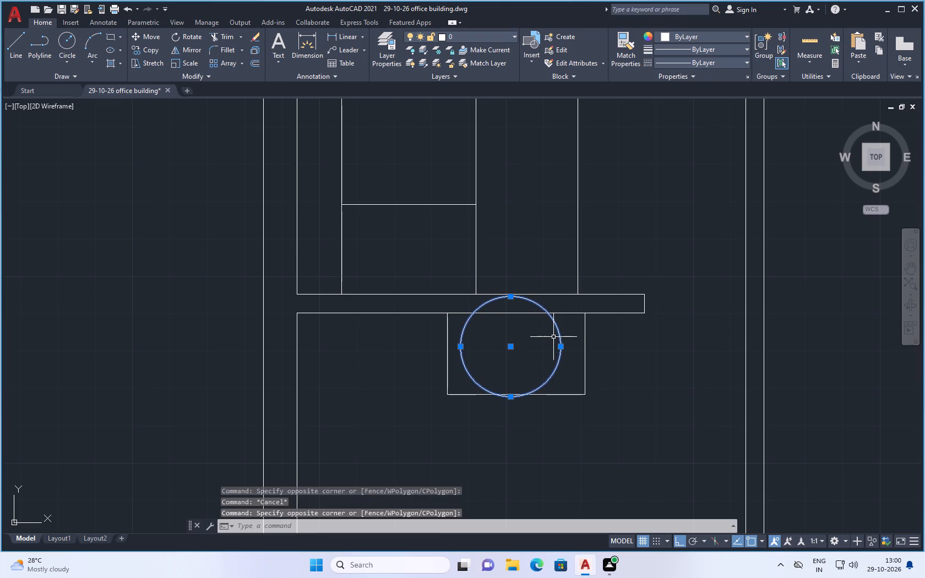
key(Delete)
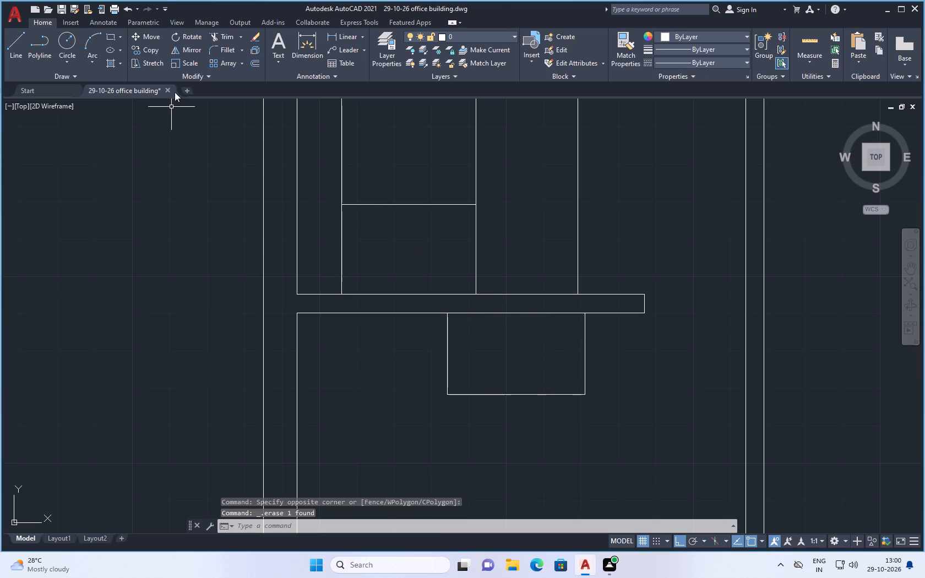
Draw an ellipse centred in the counter outline, with its longer half-axis about 1'-2" running north-south.
click(112, 48)
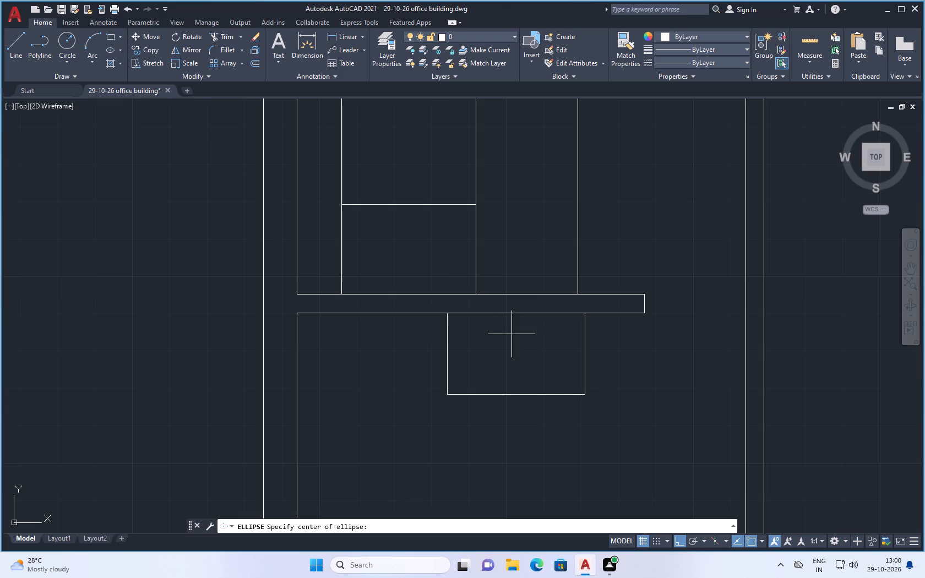
click(509, 348)
click(548, 350)
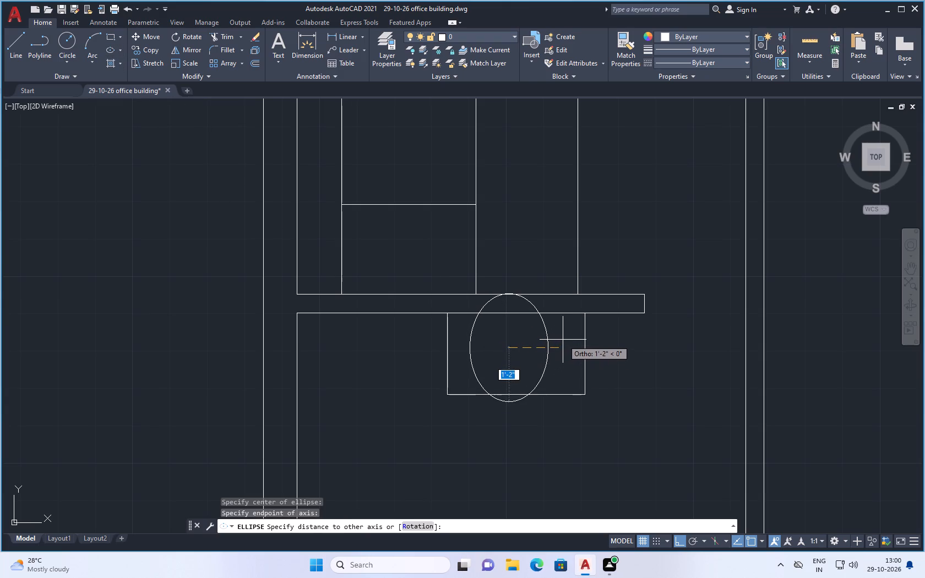
click(563, 340)
Rotate the ellipse 90° about a point at its south end so its long axis runs east-west.
click(534, 303)
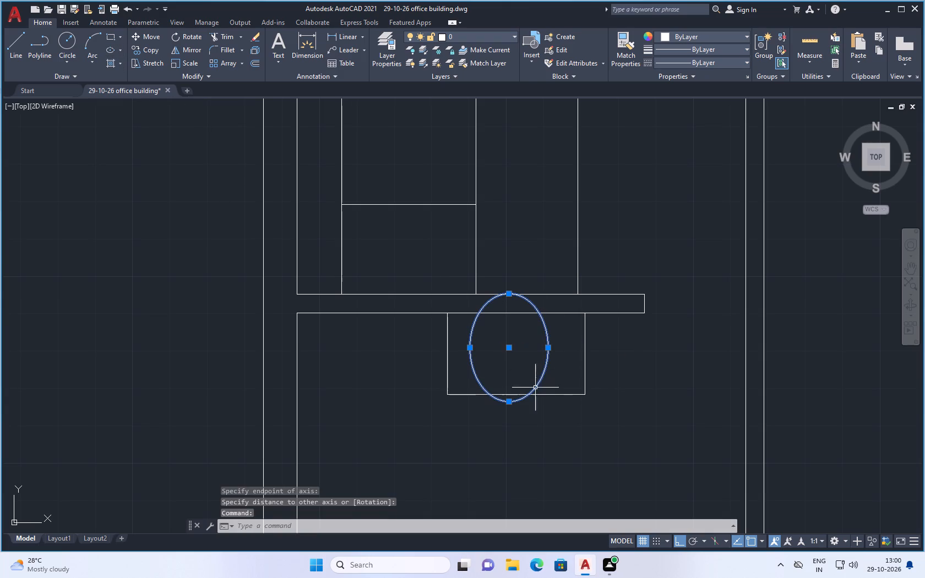
right_click(555, 326)
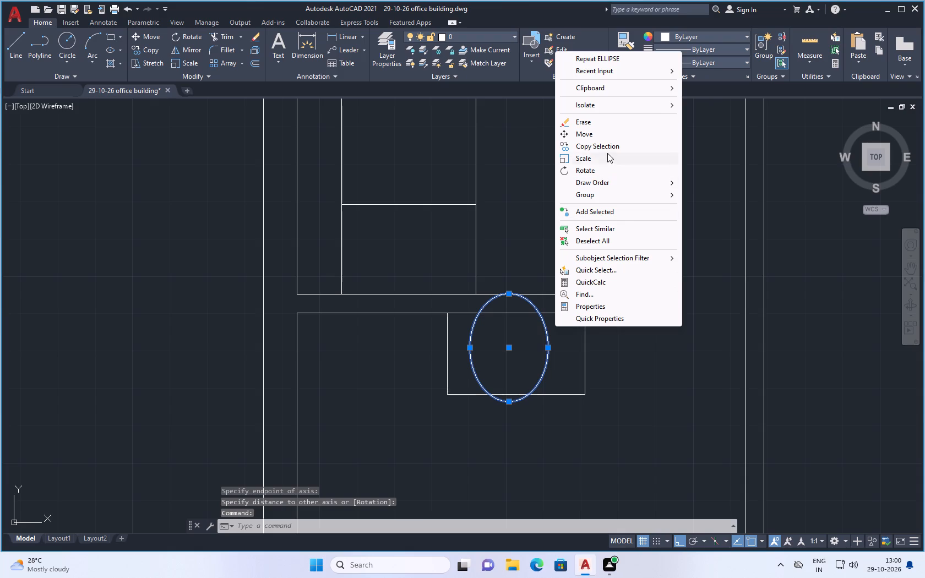
click(589, 169)
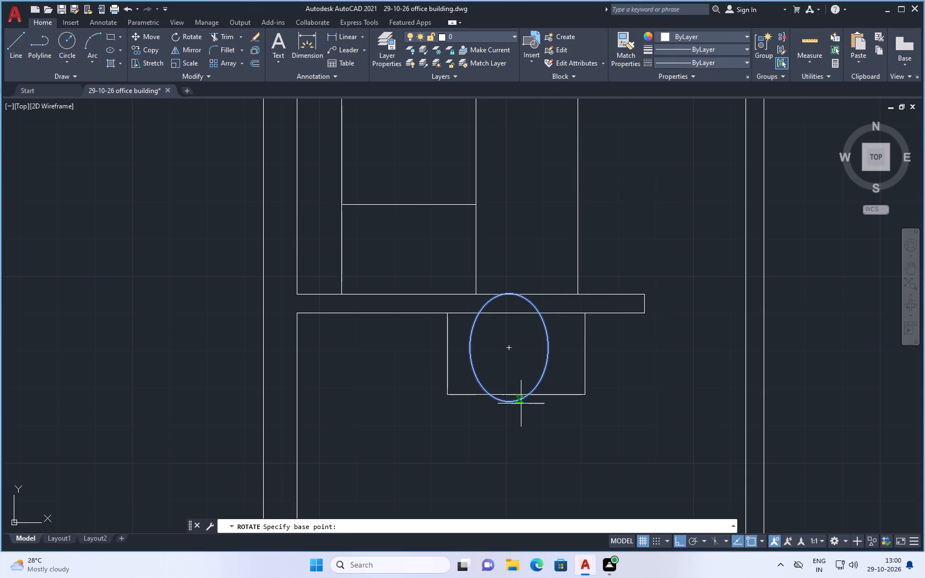
click(515, 402)
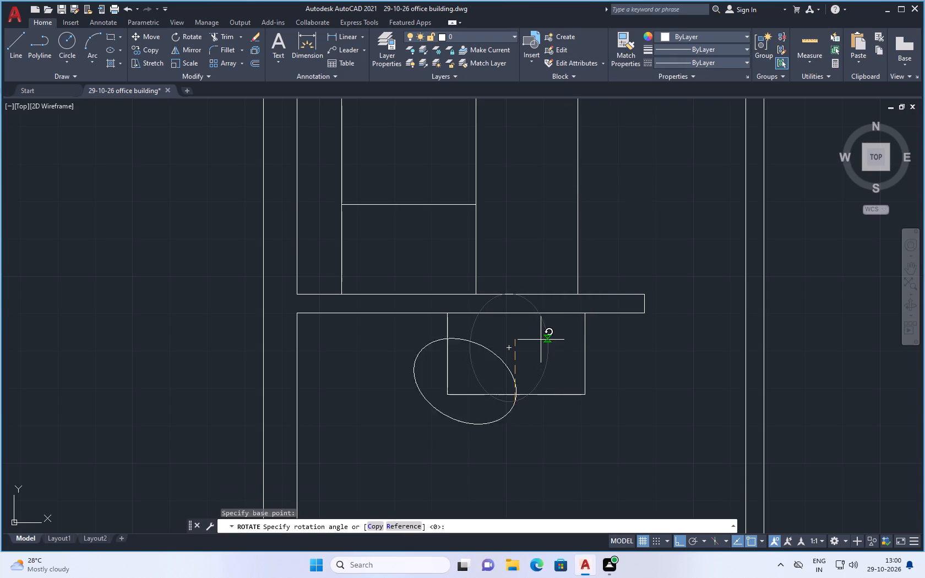
click(540, 339)
Move the ellipse by its centre into the middle of the counter outline, with Ortho mode off.
click(485, 370)
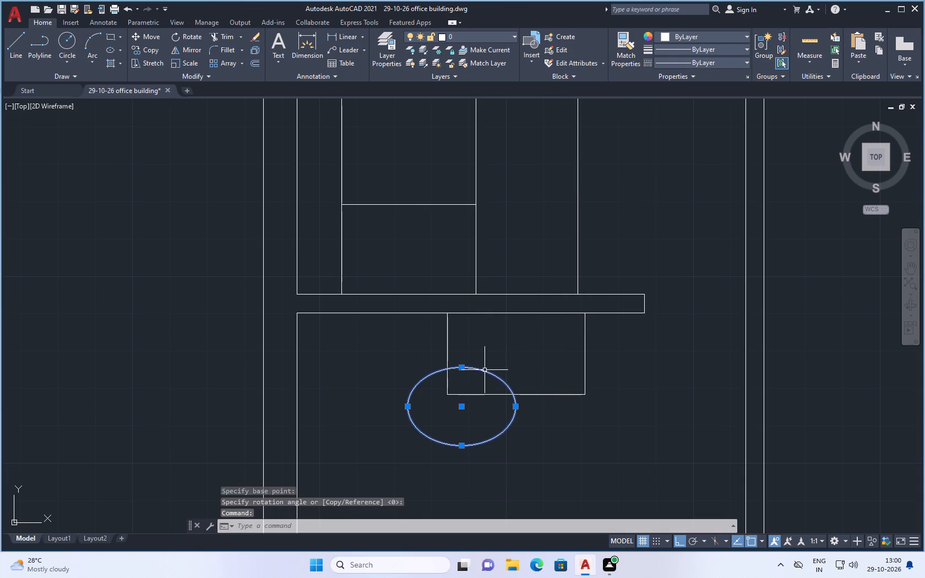
right_click(512, 344)
click(547, 151)
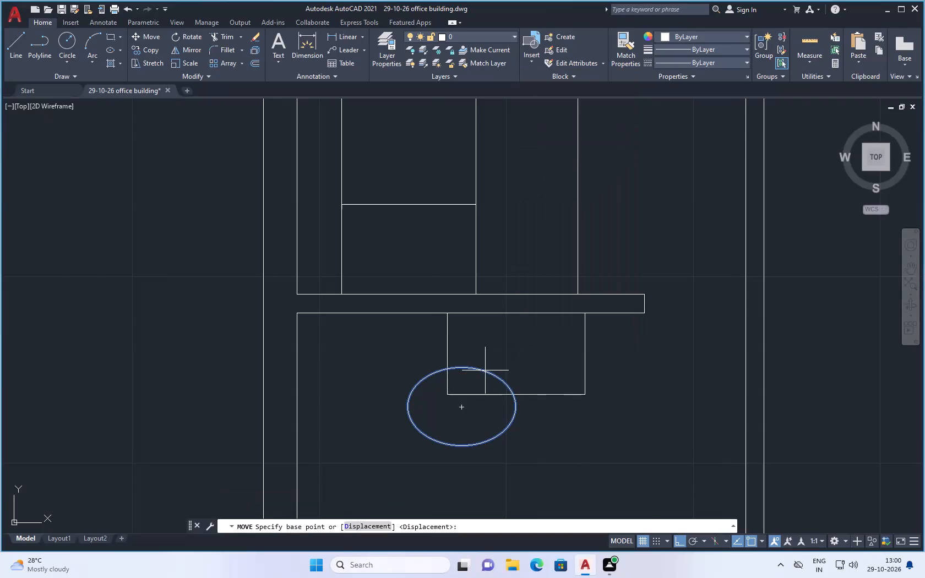
click(463, 408)
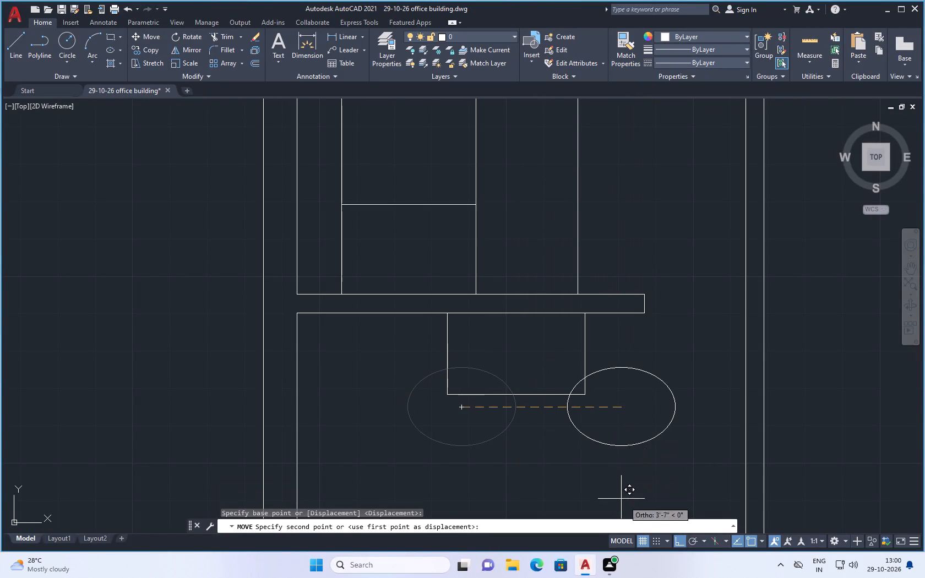
click(676, 541)
scroll(538, 359, up, 1)
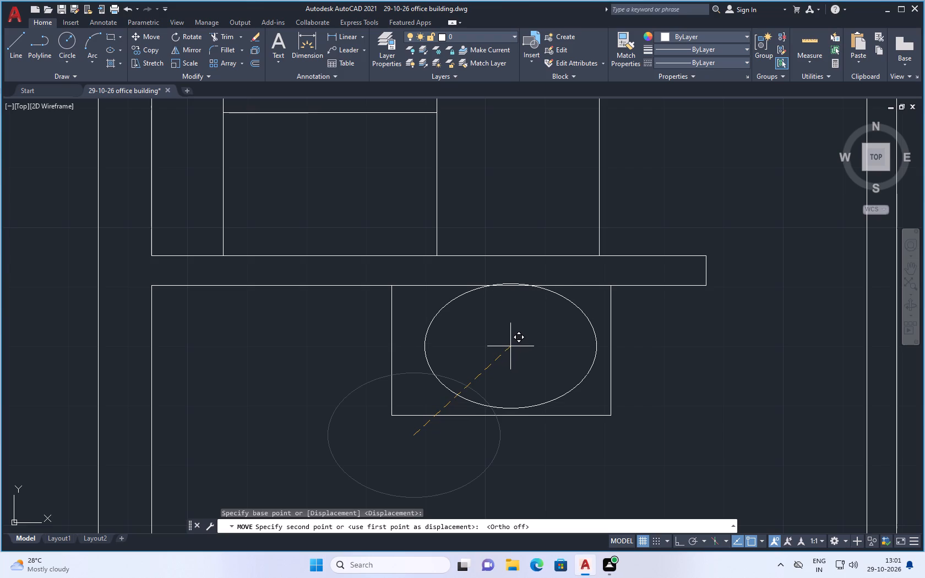
click(508, 352)
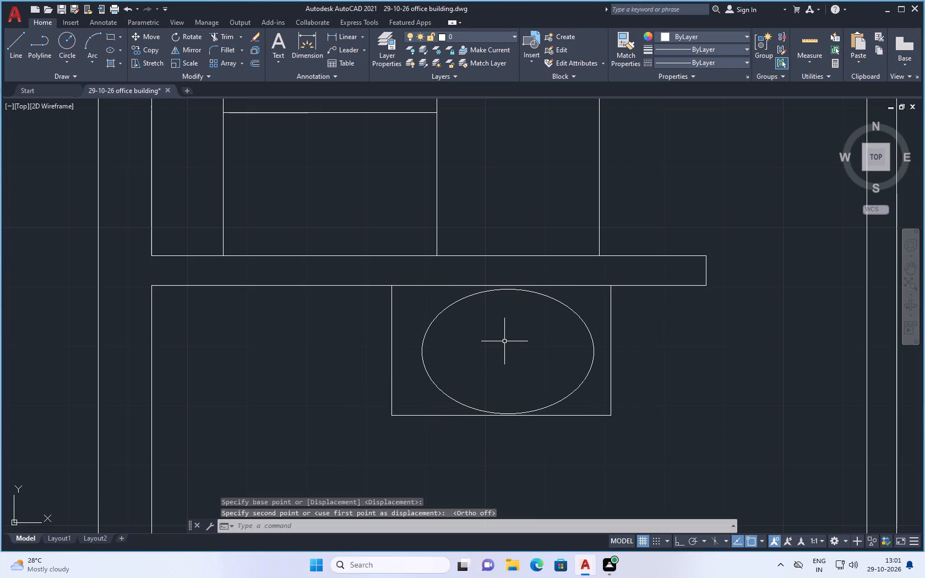
Shrink the ellipse slightly along both its north-south and east-west axes so it clears the counter's edges.
click(560, 301)
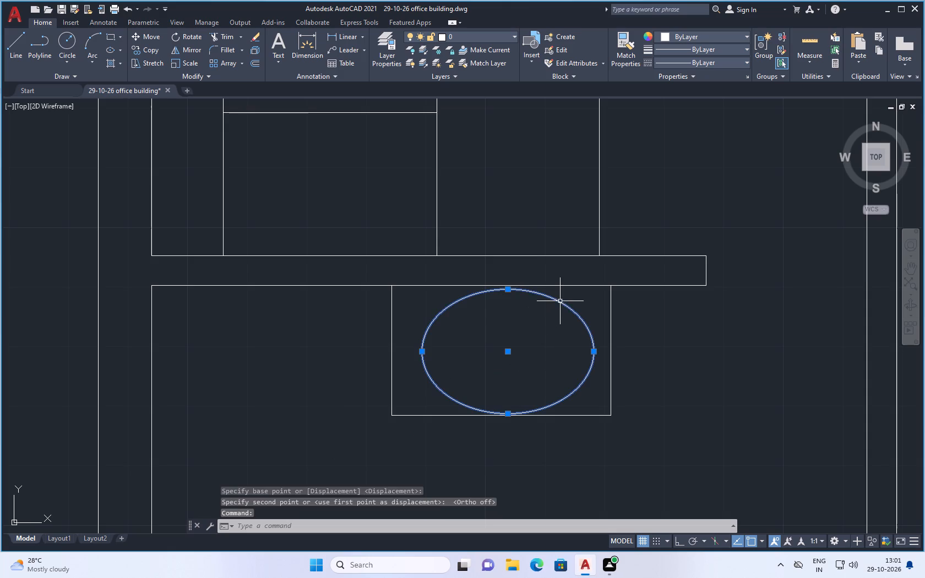
click(508, 290)
click(508, 295)
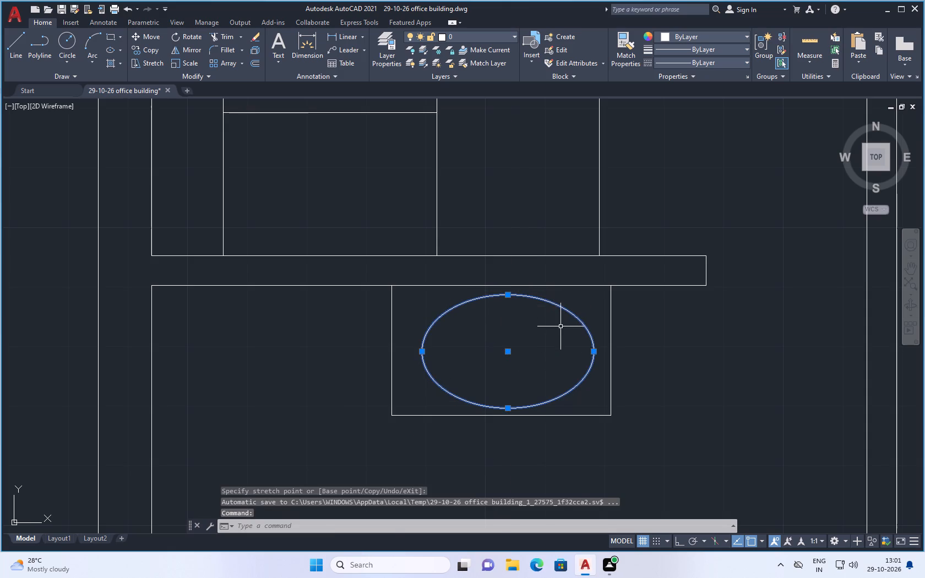
key(Escape)
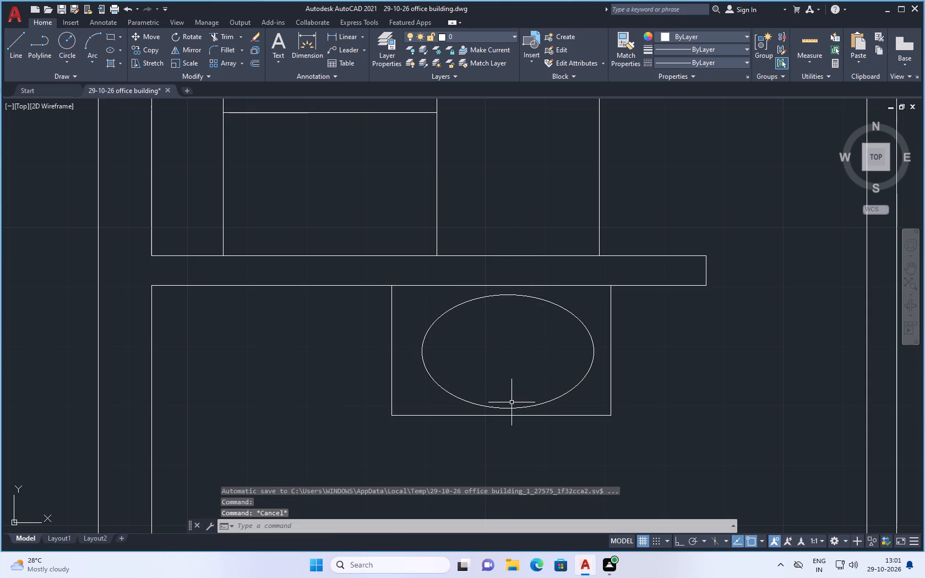
click(420, 349)
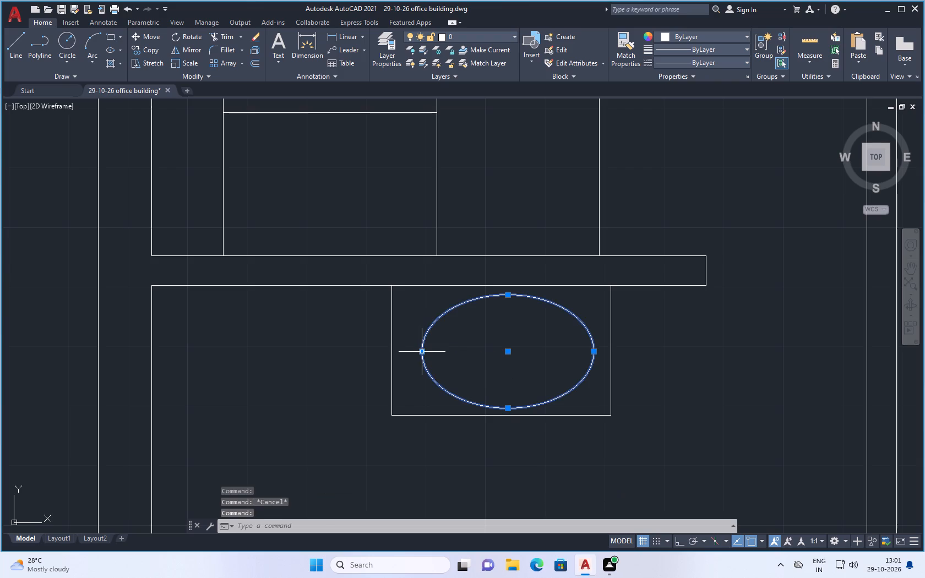
drag(420, 352, 427, 351)
click(431, 350)
key(Escape)
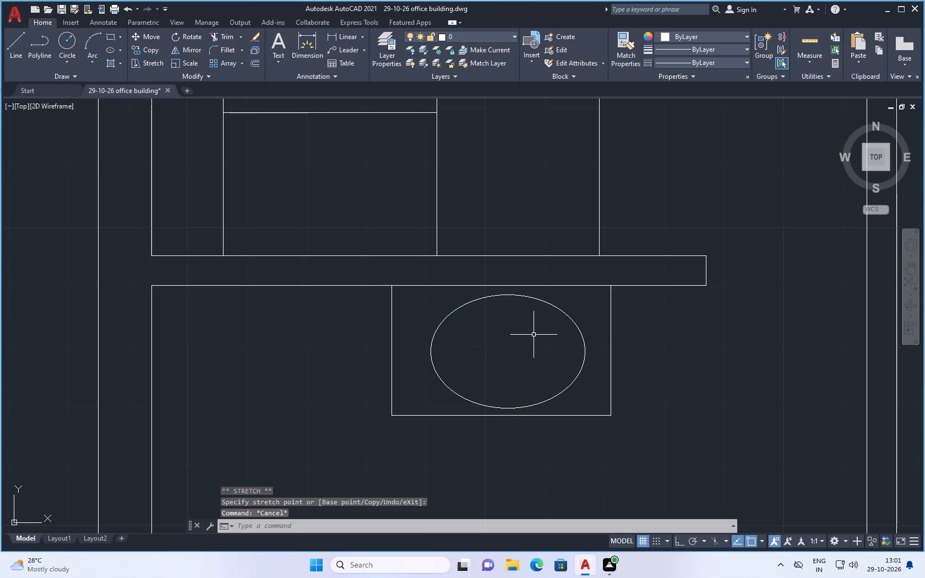
Draw a three-point arc bowed northward across the basin ellipse, from its west quadrant to its east quadrant.
click(92, 44)
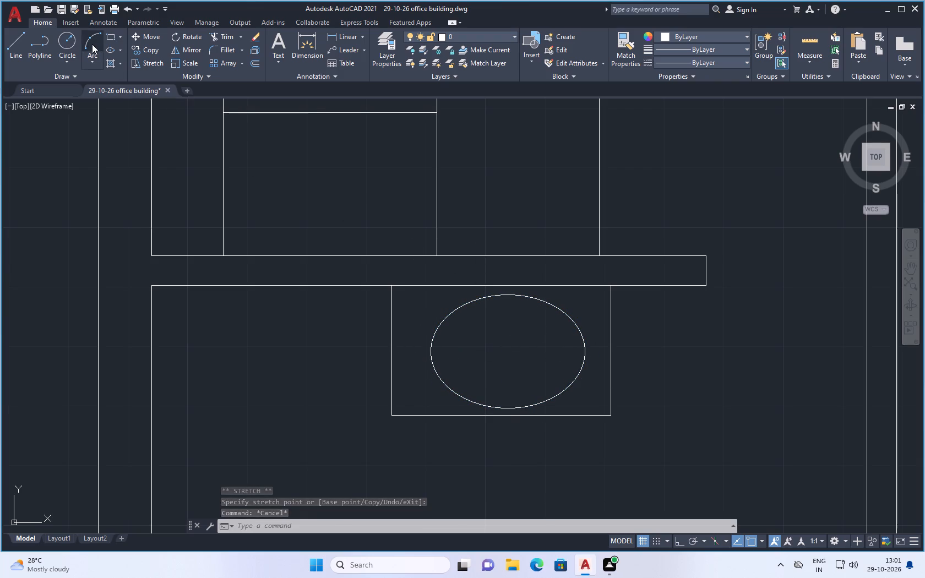
click(430, 352)
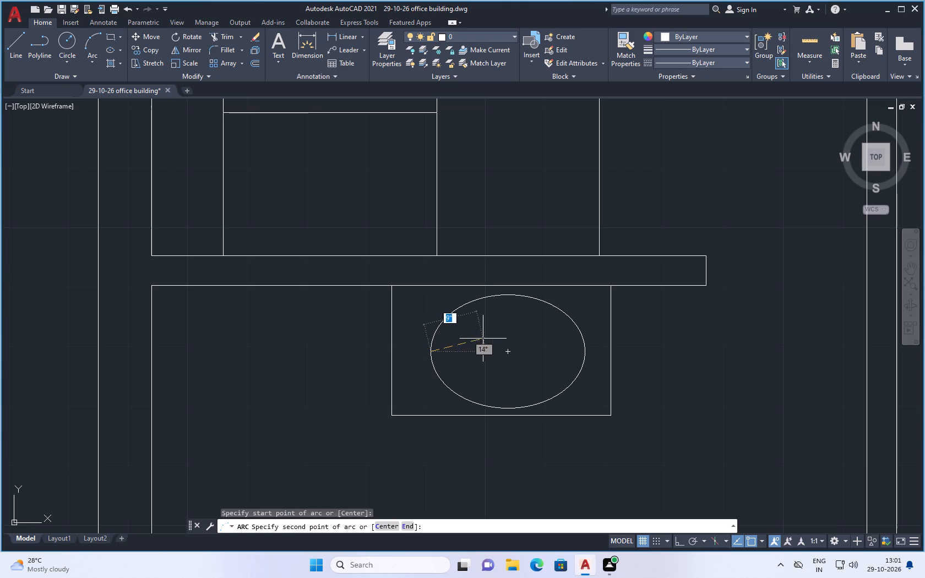
click(503, 334)
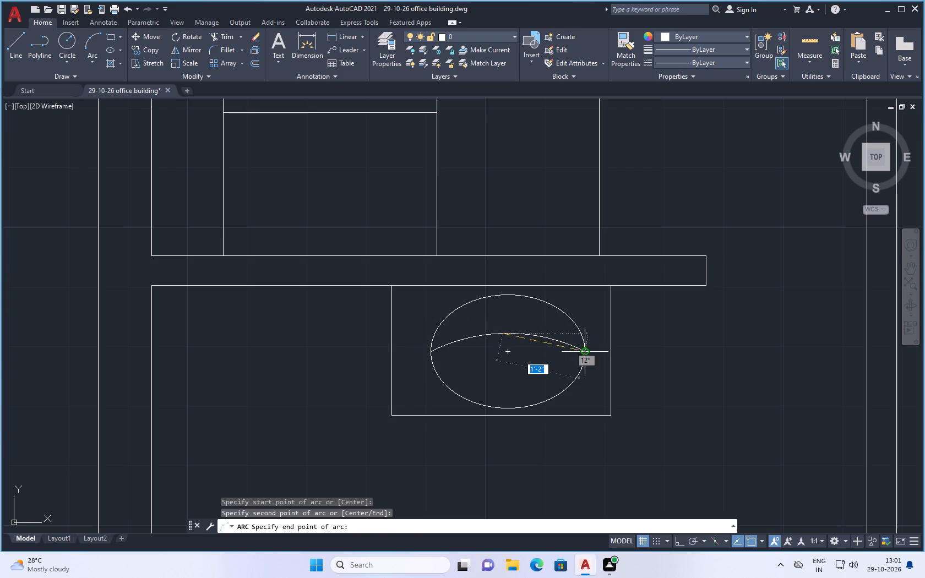
click(586, 351)
key(Escape)
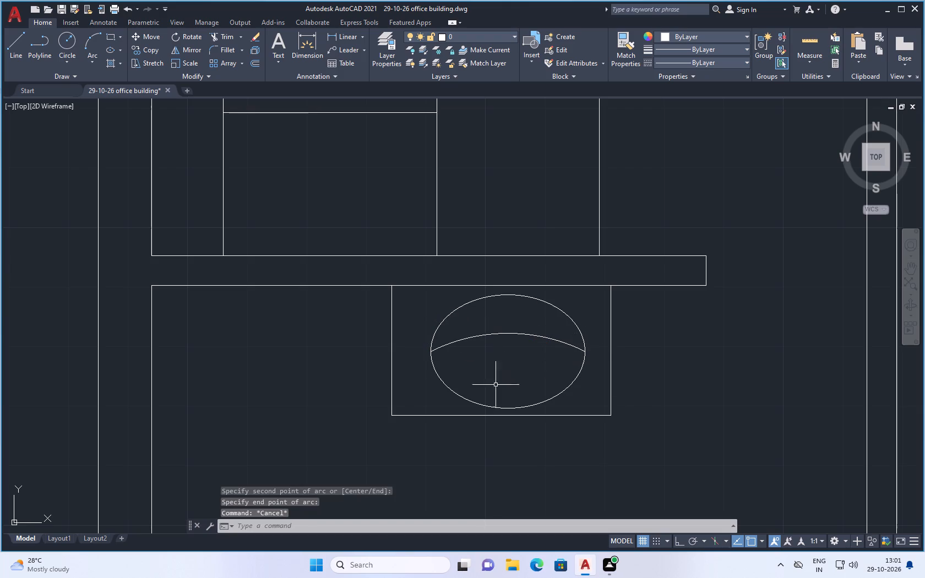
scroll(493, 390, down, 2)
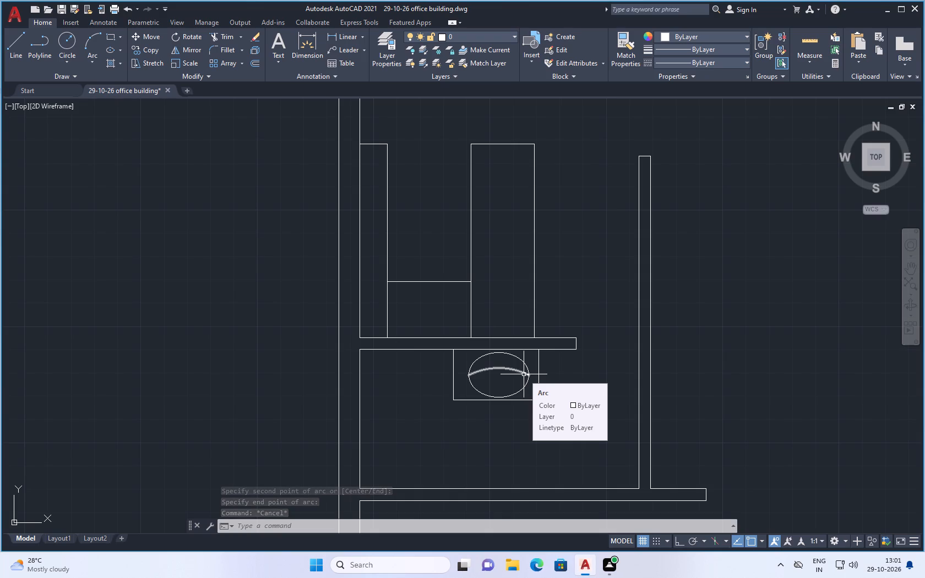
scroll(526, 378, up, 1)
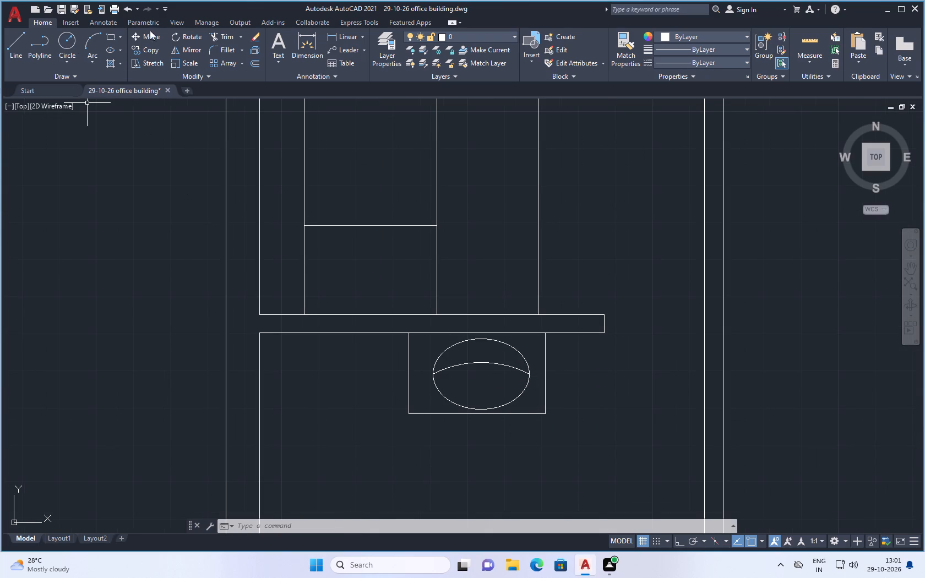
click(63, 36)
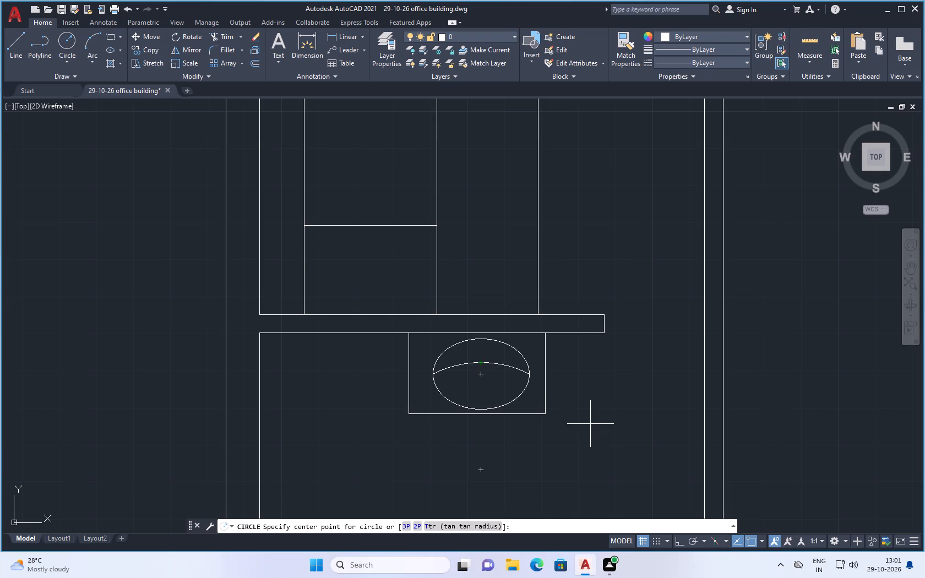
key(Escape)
Draw two slanted lines about 5" long, inclined inward from the ellipse's northwest and northeast edges down to the arc.
click(24, 39)
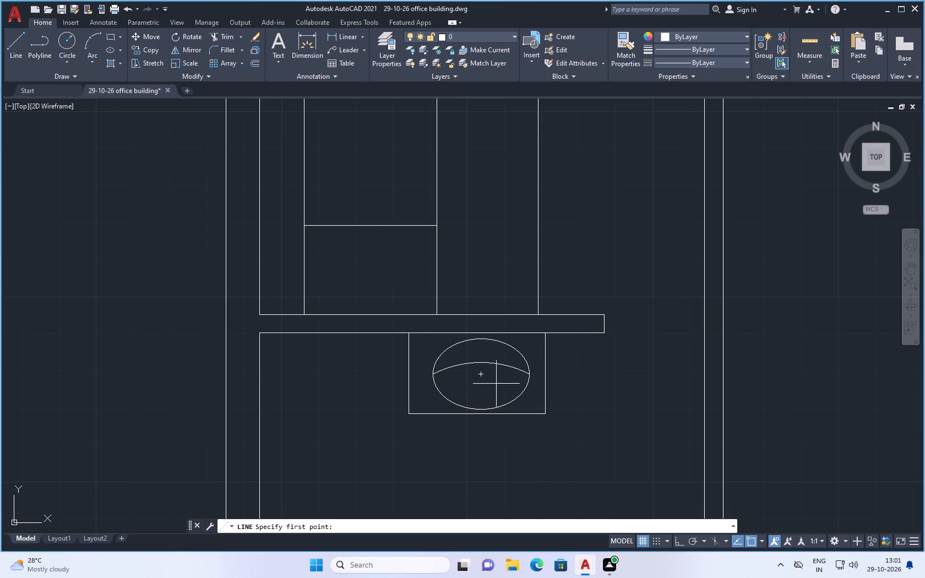
scroll(481, 361, up, 1)
click(421, 343)
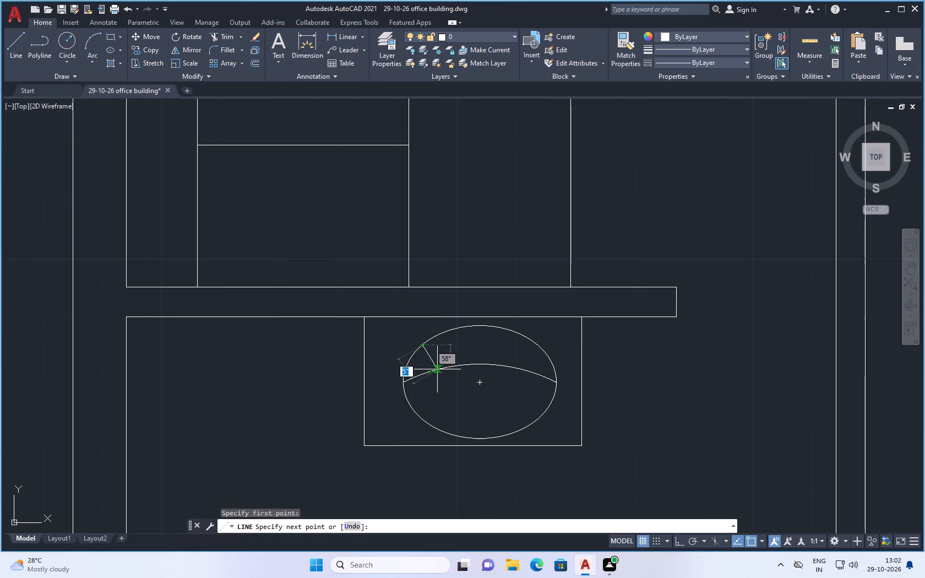
click(437, 369)
key(space)
key(space)
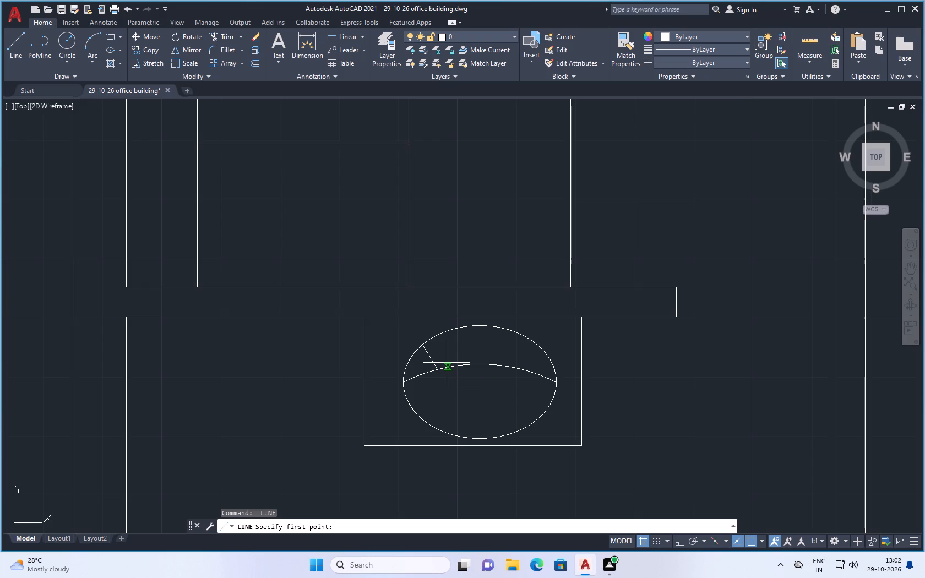
click(532, 340)
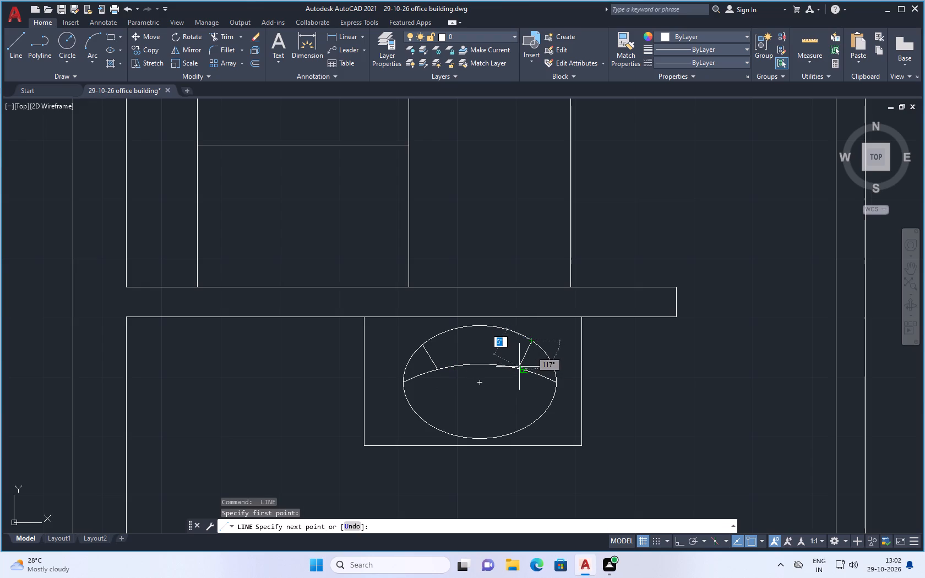
click(518, 367)
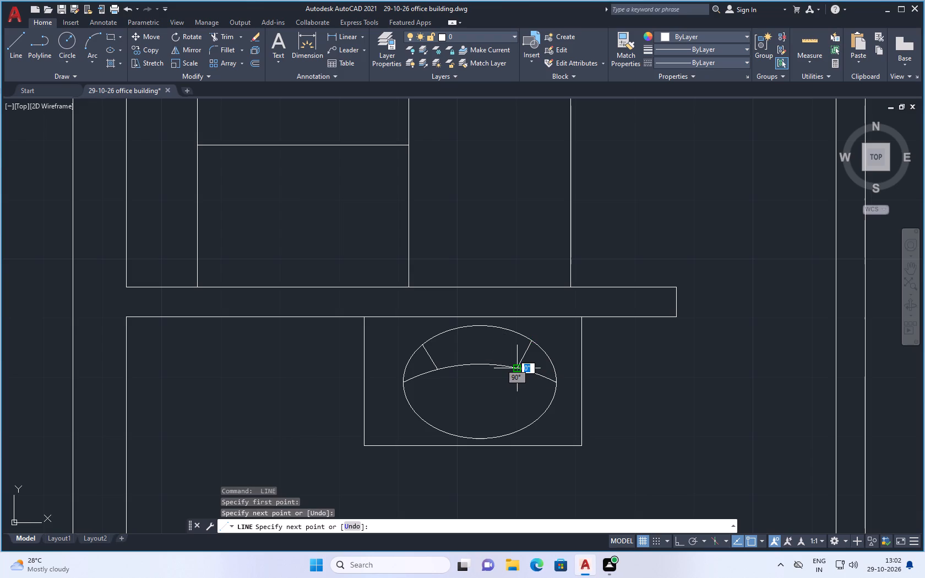
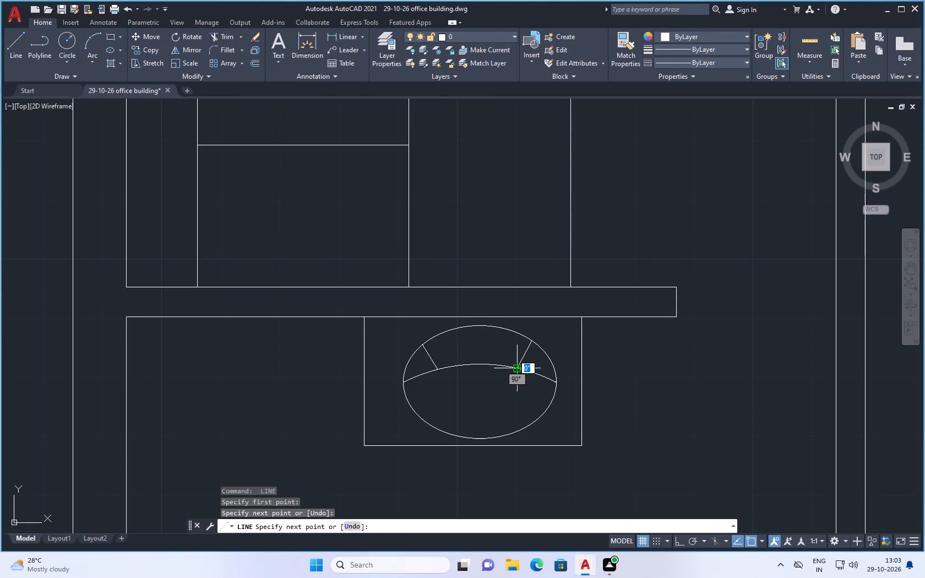
Finish the northeast slanted line at the arc inside the basin ellipse and end the Line command.
click(517, 368)
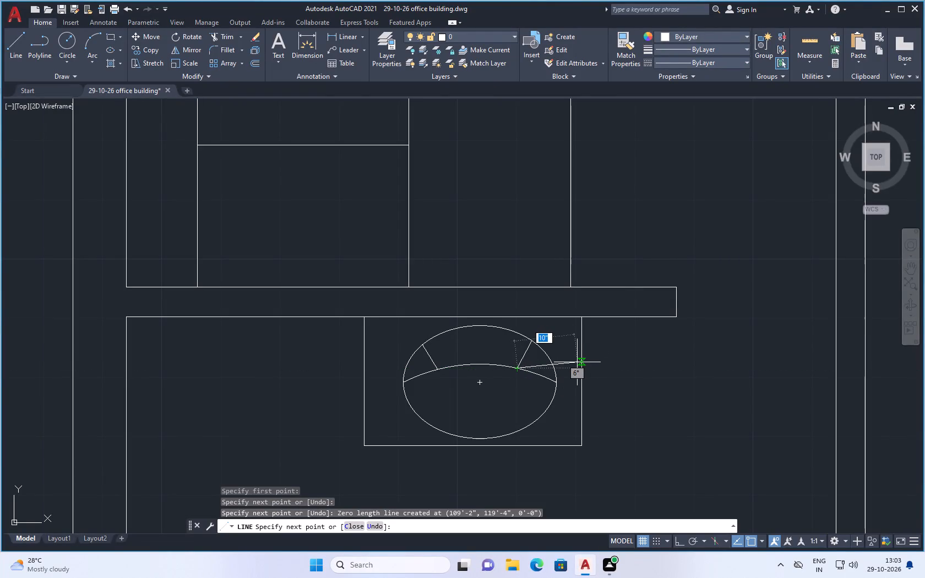
key(Escape)
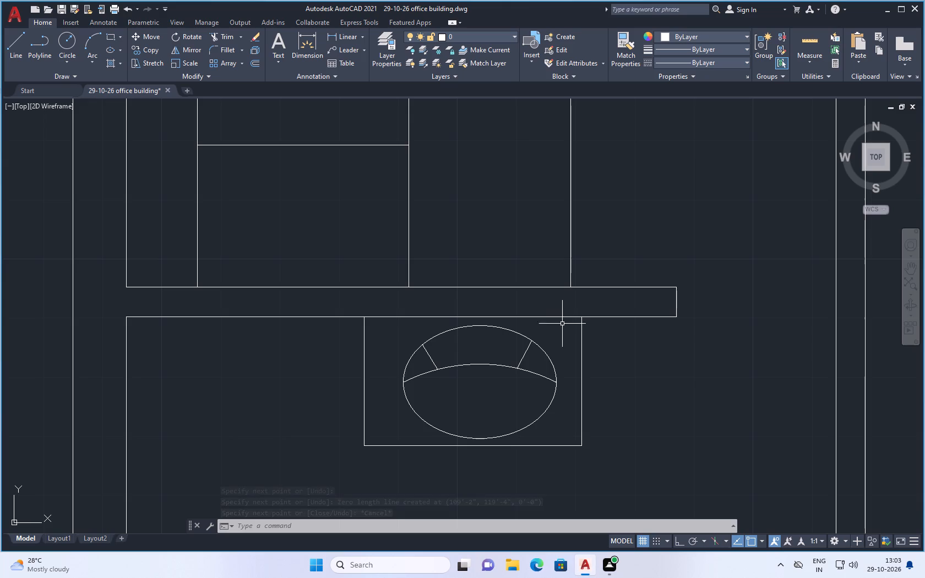
Start a circle defined by its centre point for the oval basin's detailing.
click(65, 40)
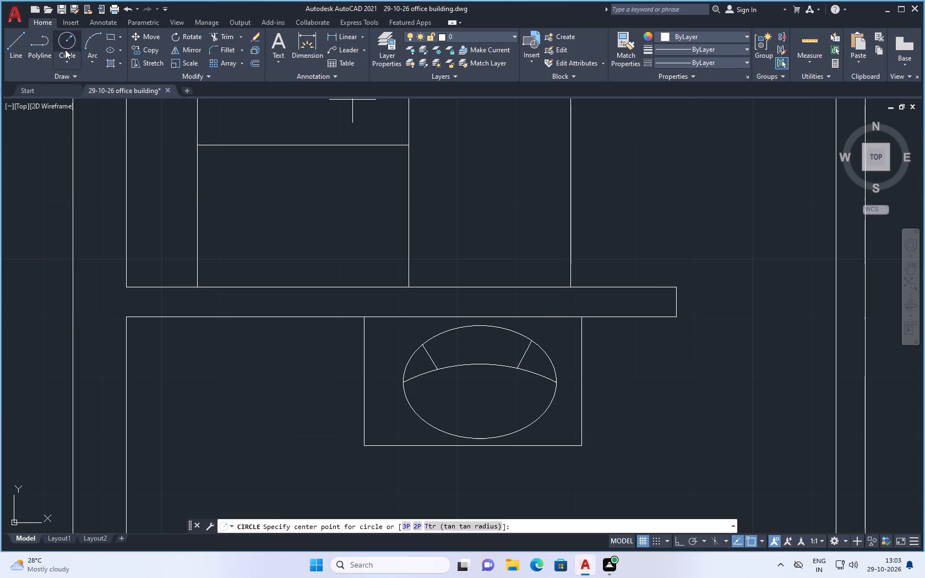
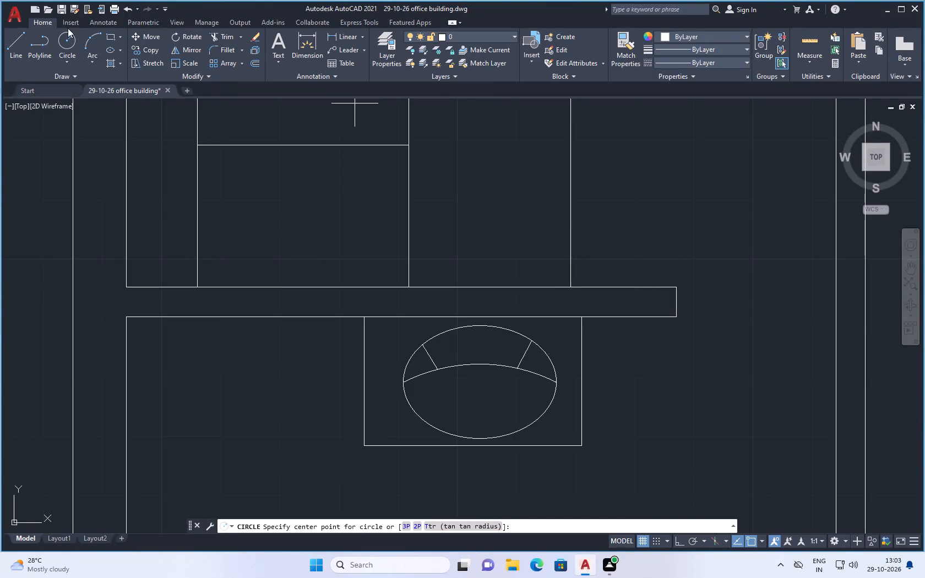
Draw the drain circle with a radius of about 2" in the middle of the oval basin, just south of the arc.
scroll(475, 348, up, 1)
scroll(483, 389, down, 2)
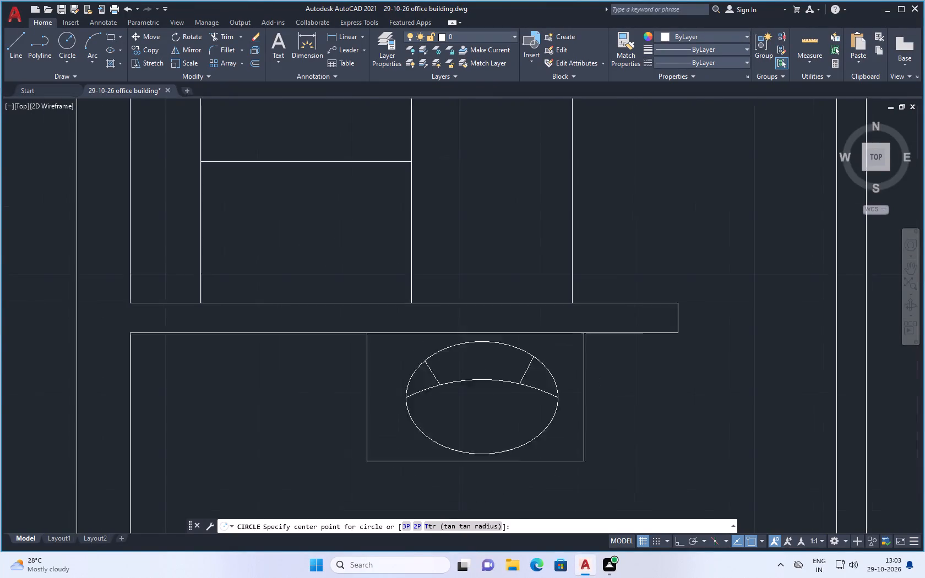
scroll(482, 391, down, 2)
scroll(483, 397, up, 1)
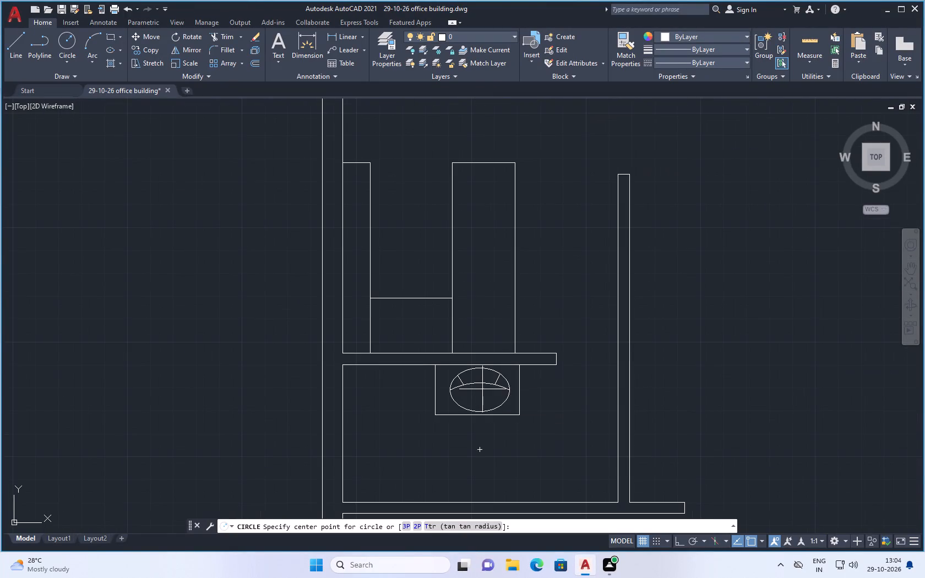
click(480, 392)
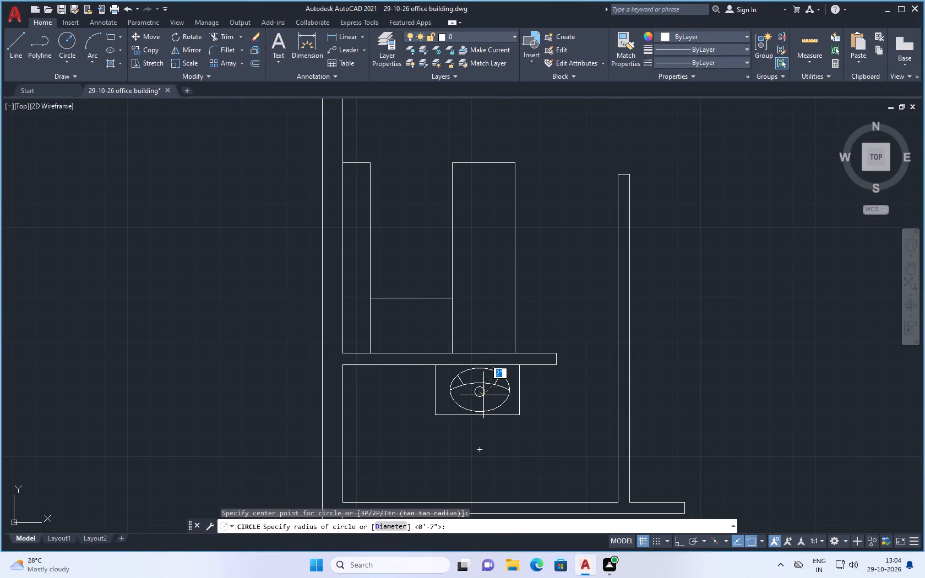
click(481, 395)
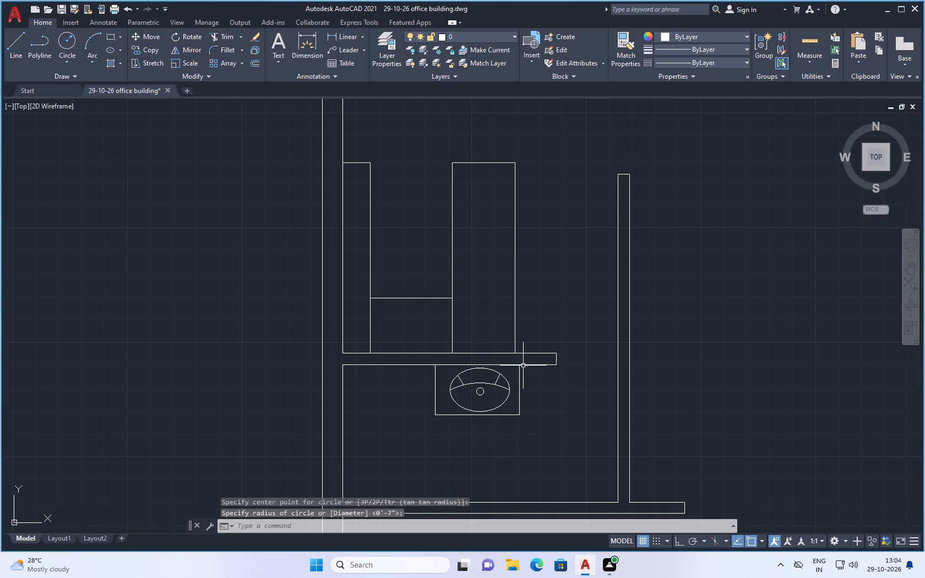
Draw a small tap-hole circle with a radius of about 1" north of the basin's arc, just east of the northwest slanted line.
key(space)
scroll(485, 362, up, 2)
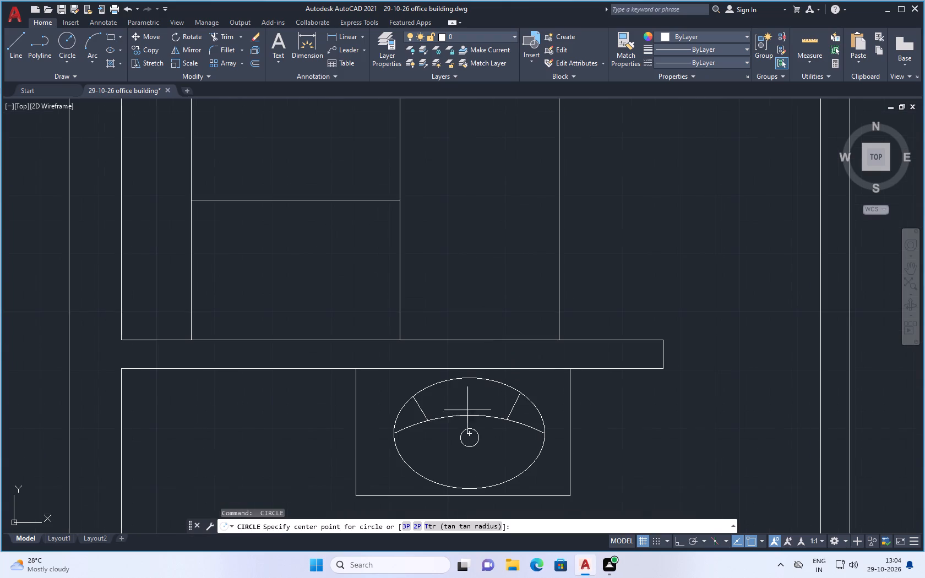
scroll(449, 405, up, 1)
click(422, 399)
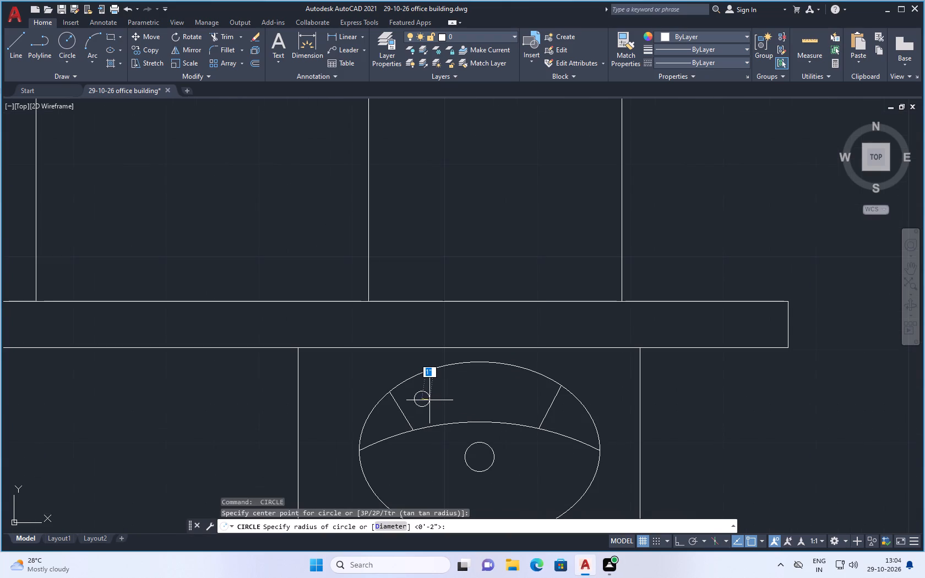
click(427, 400)
Copy the small circle from its centre to three more spots eastward, spread between the basin's two slanted lines.
scroll(425, 394, up, 1)
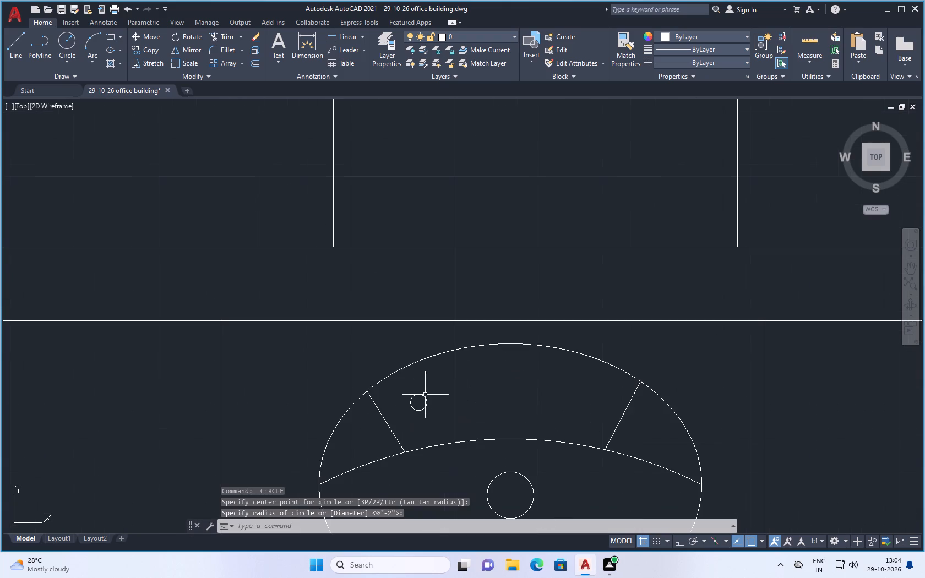
click(435, 386)
click(410, 407)
right_click(454, 386)
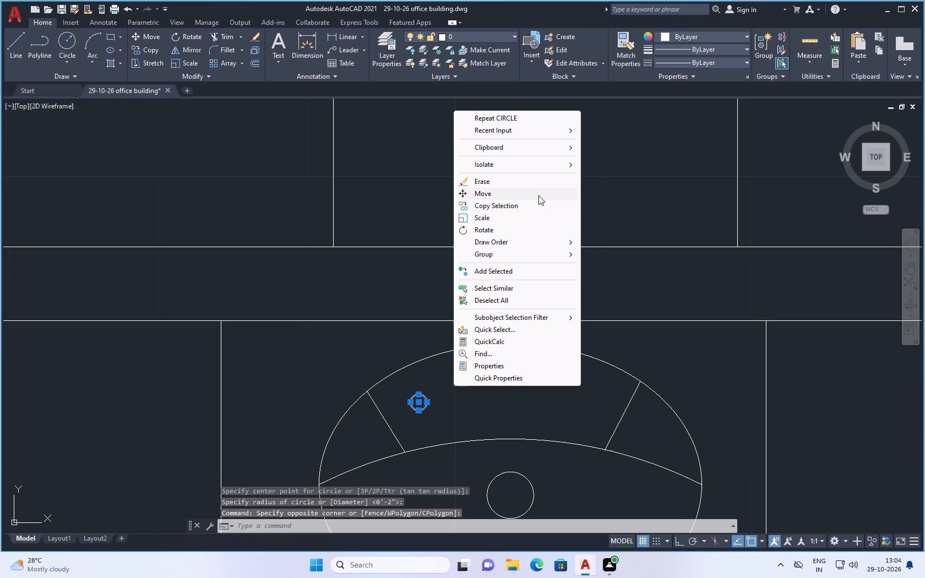
click(496, 204)
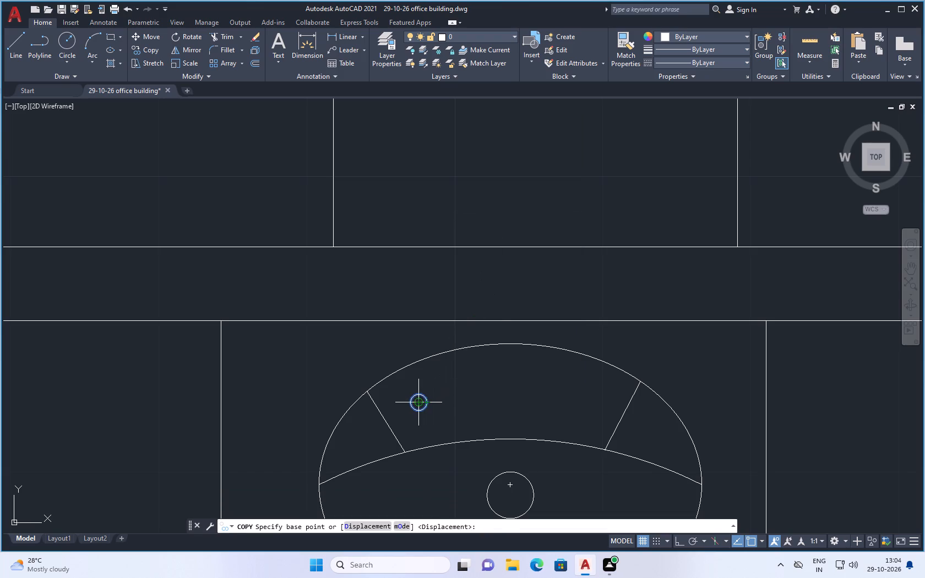
click(418, 401)
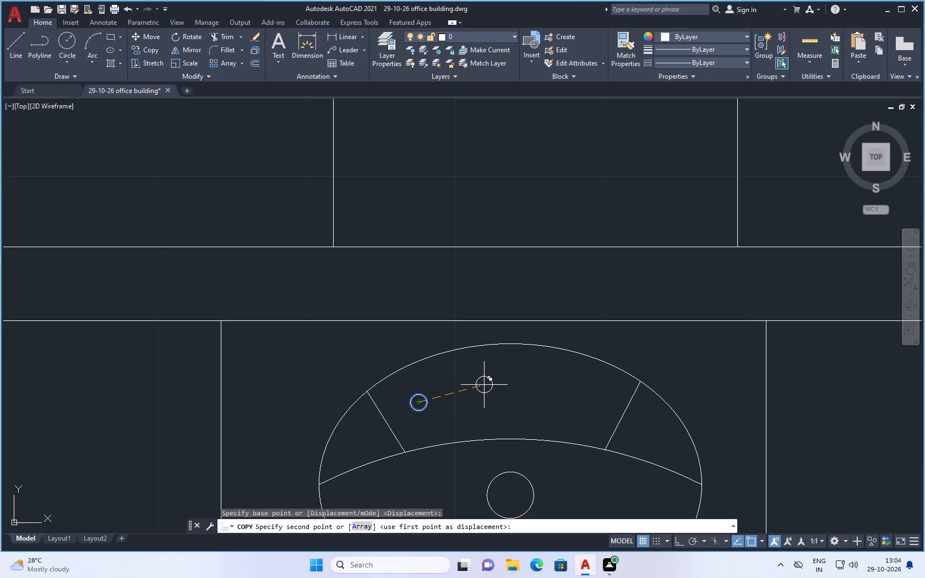
click(484, 385)
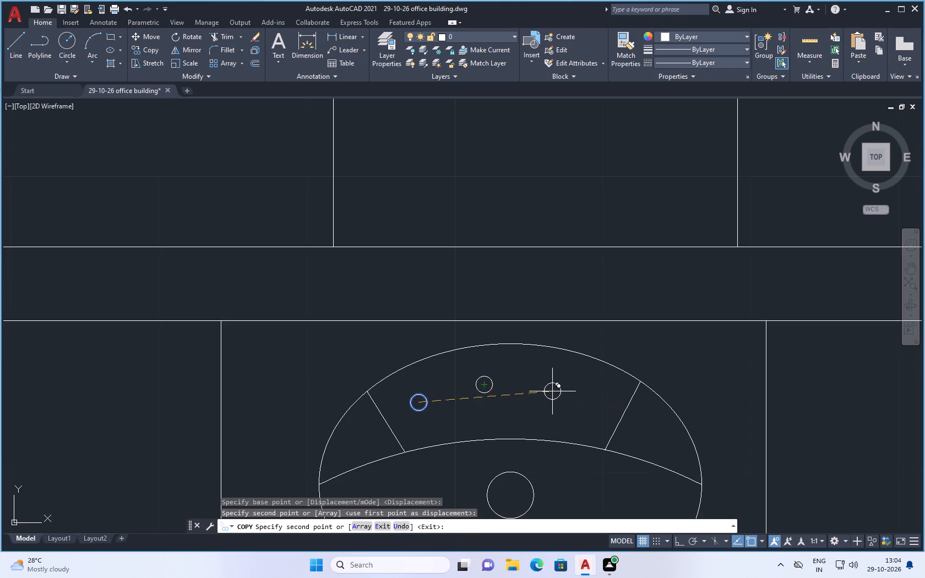
click(553, 392)
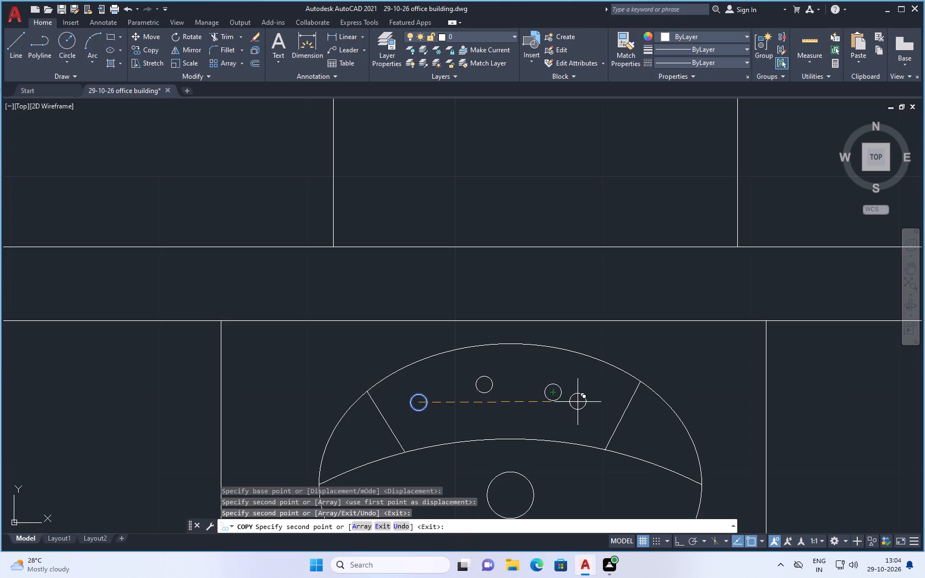
click(597, 412)
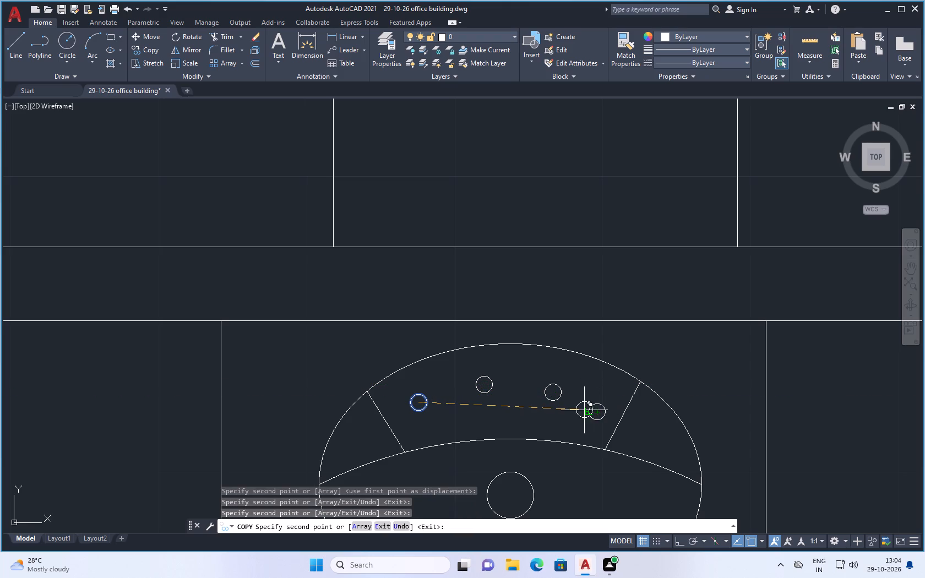
key(Escape)
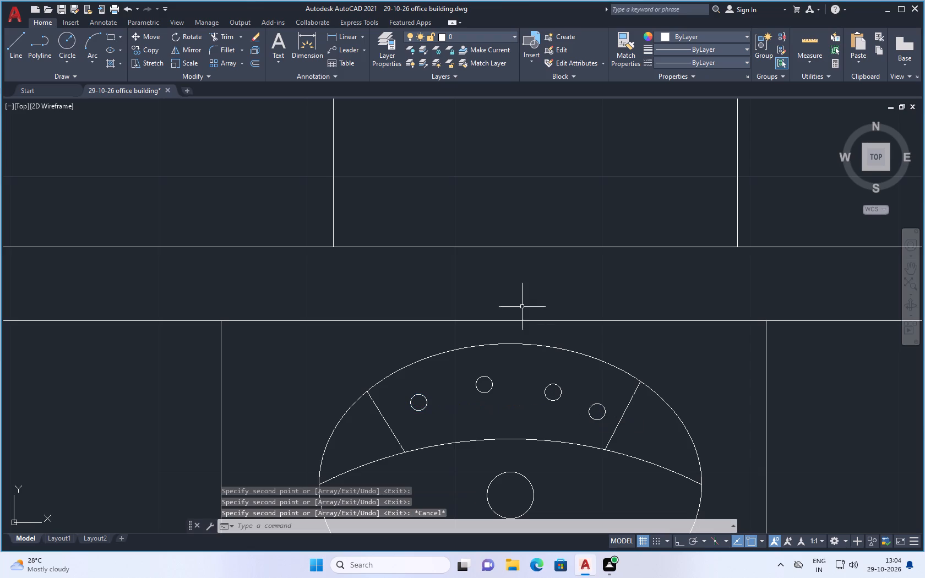
Move the third small circle from the west slightly north, level with the second circle.
scroll(533, 339, down, 2)
scroll(545, 362, up, 2)
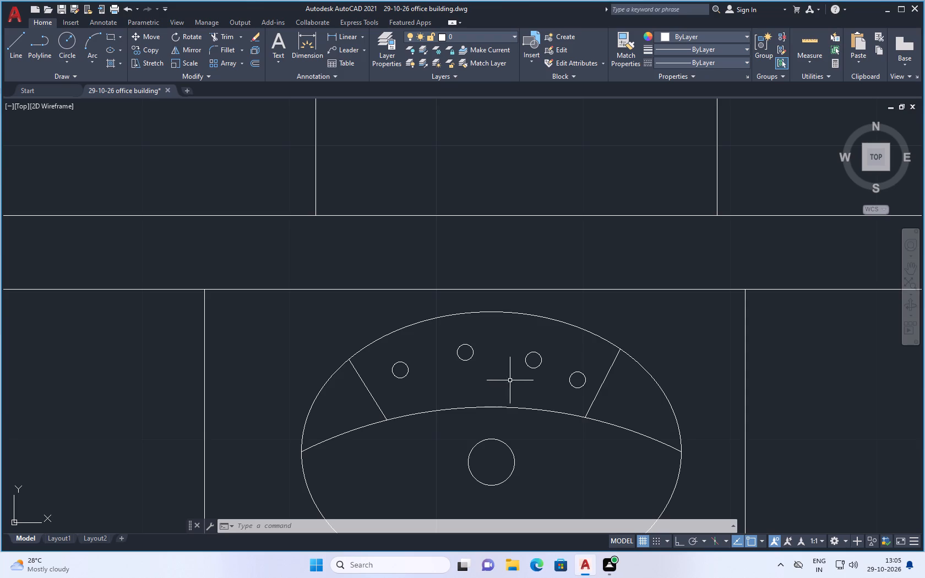
scroll(532, 364, up, 1)
click(542, 335)
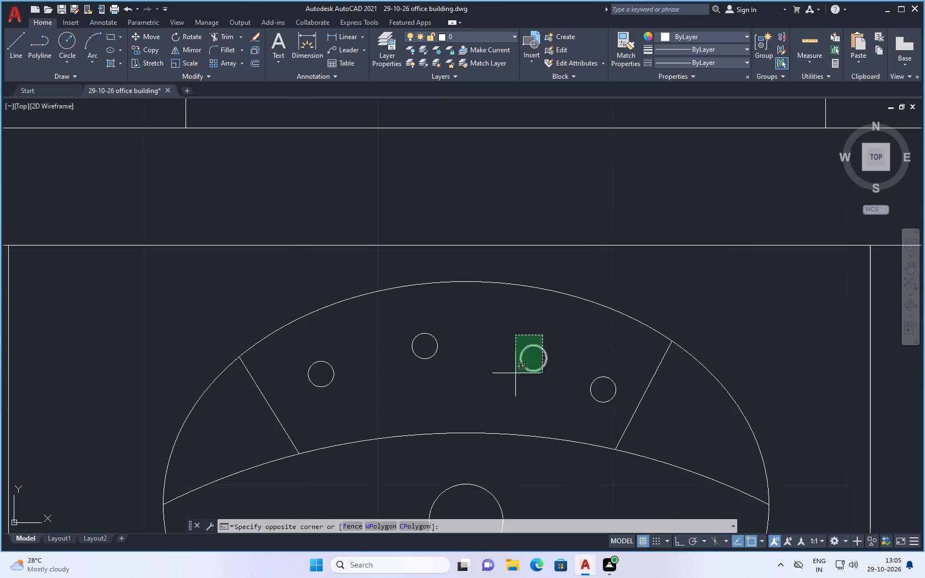
click(515, 373)
right_click(543, 331)
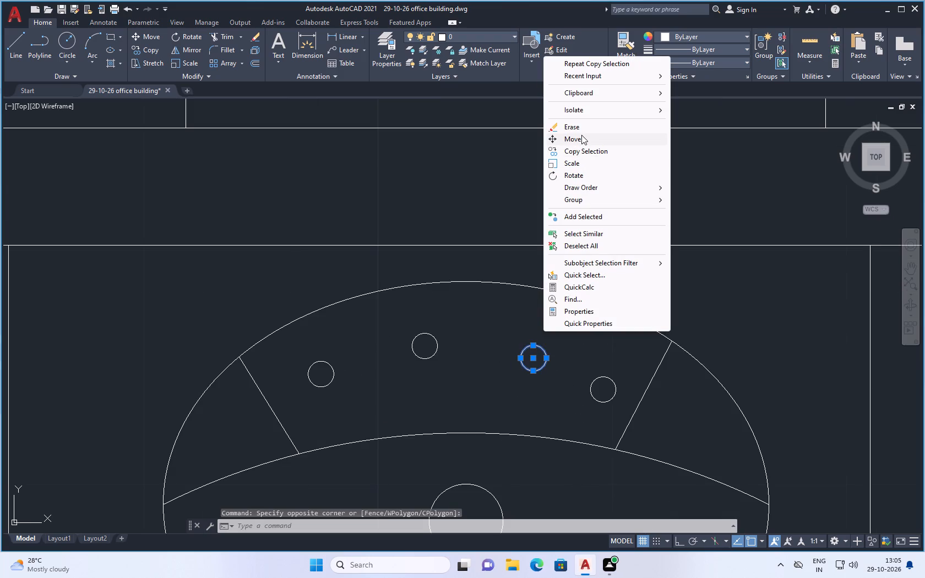
click(579, 136)
click(534, 359)
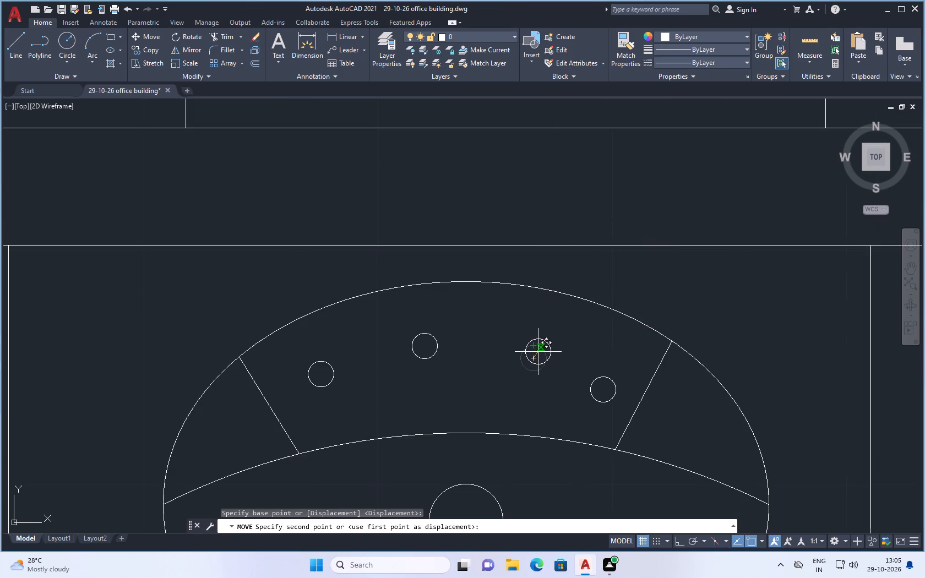
click(538, 350)
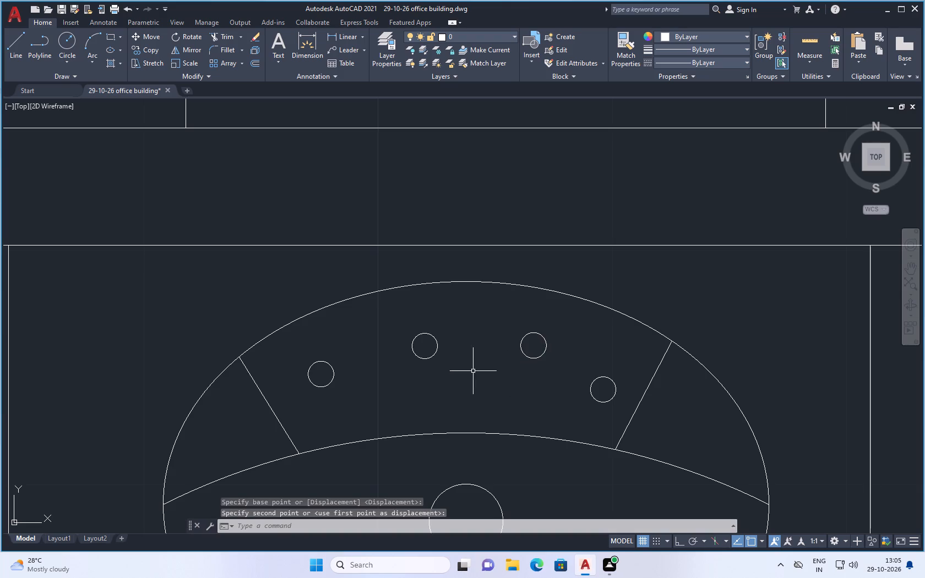
Draw guide lines between the two middle circles' centres and, with Ortho on, 1'-0" east from the westernmost circle's centre.
click(18, 45)
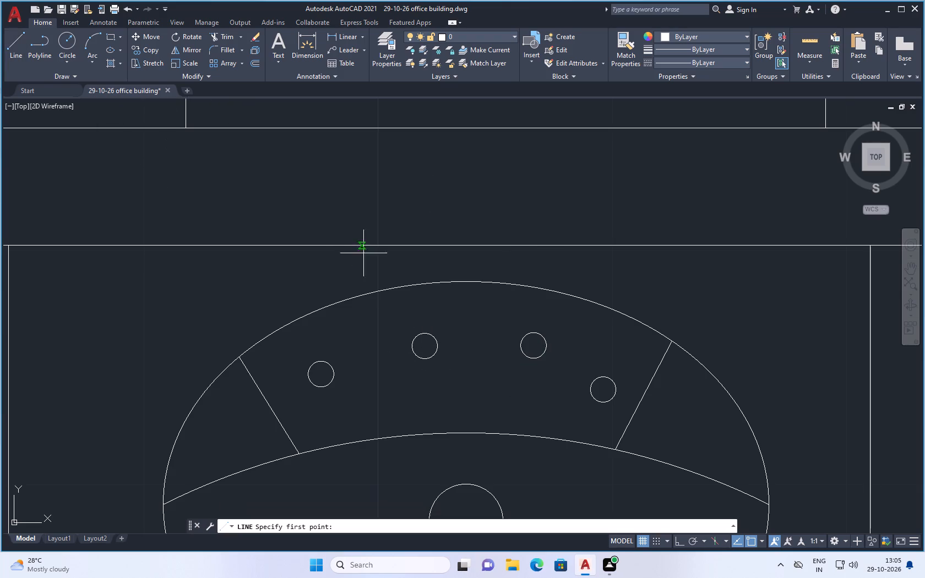
click(427, 346)
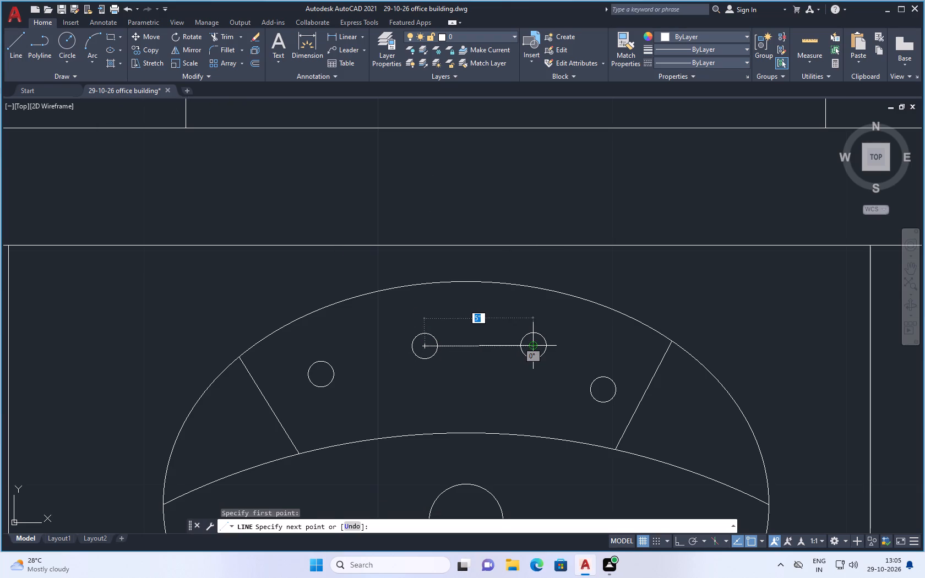
click(533, 345)
key(space)
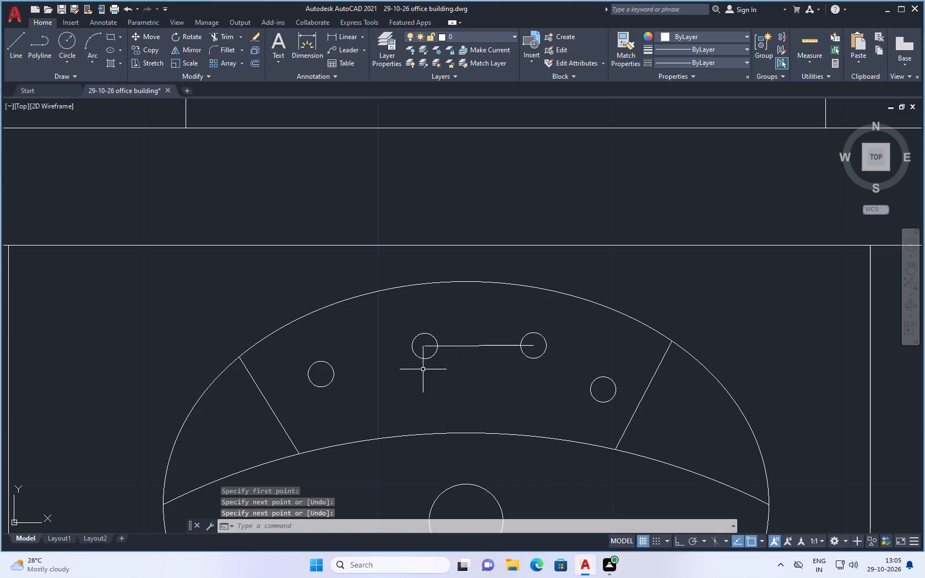
key(space)
click(323, 372)
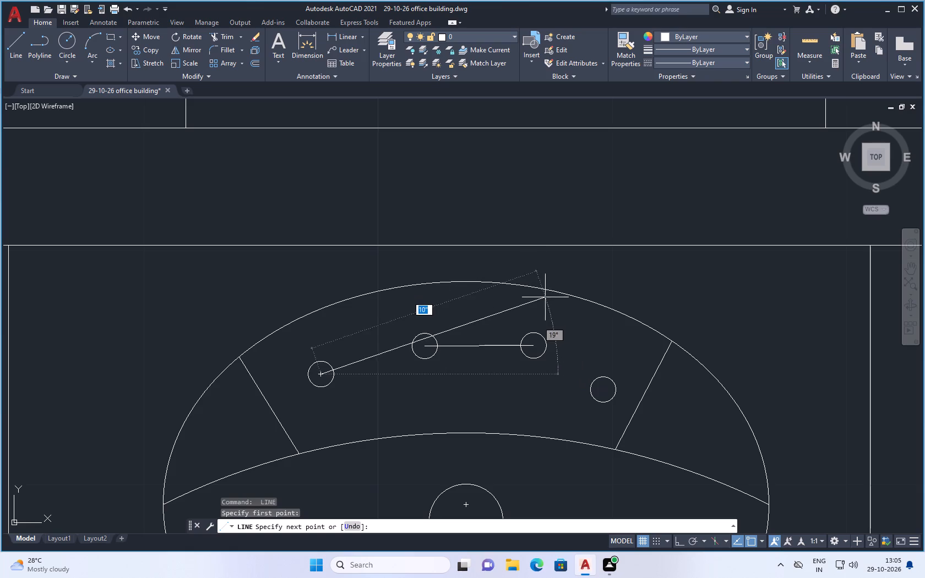
drag(681, 539, 676, 529)
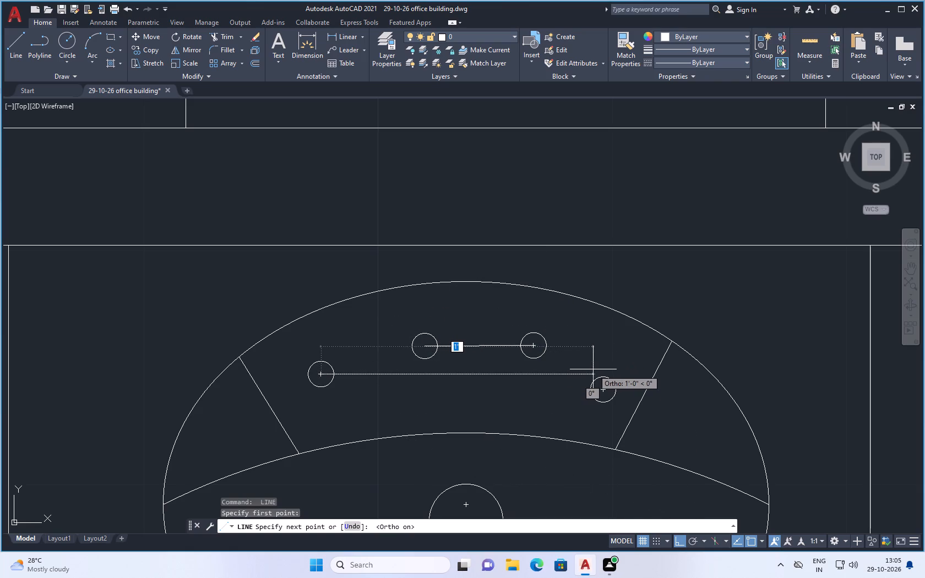
click(593, 369)
key(Escape)
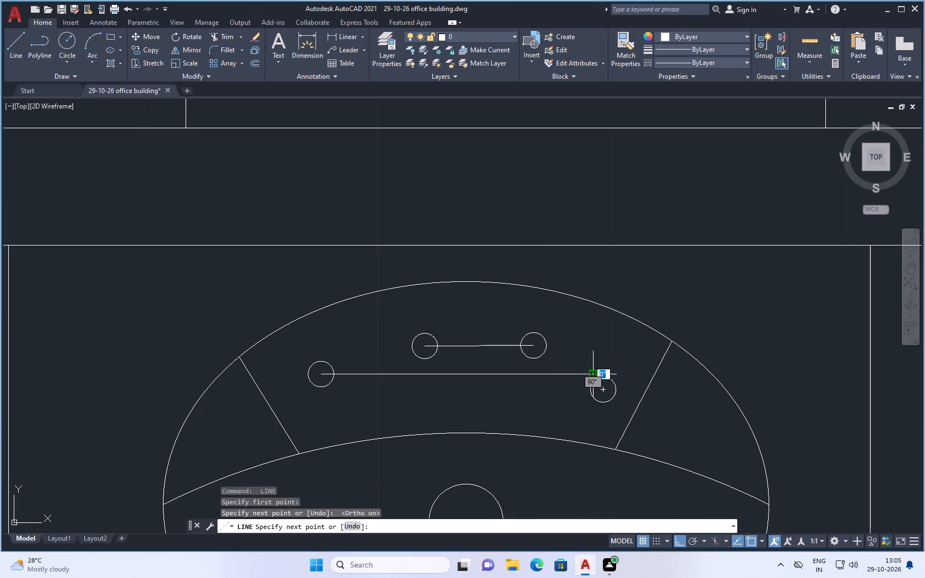
Move the easternmost small circle by its centre onto the east end of the long horizontal guide line.
click(616, 380)
click(595, 384)
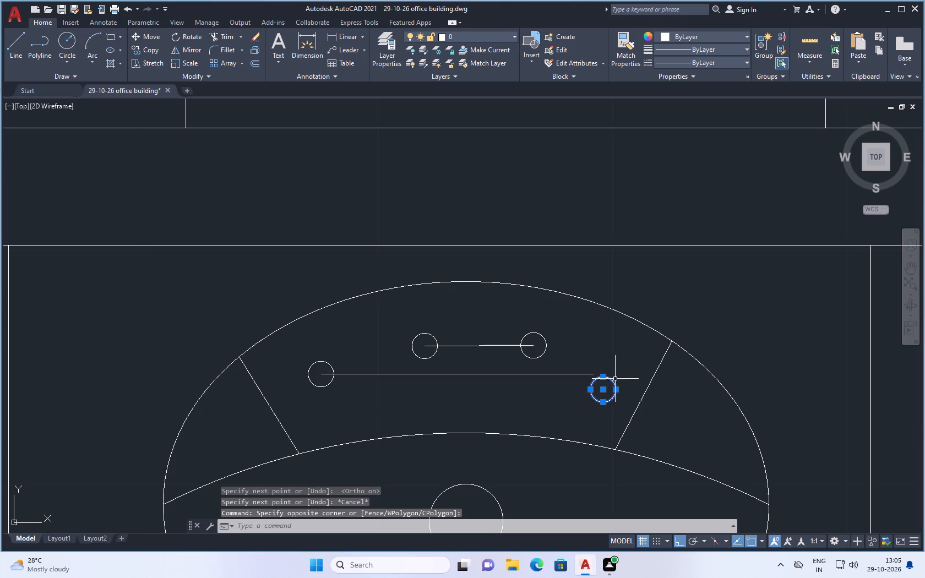
right_click(617, 358)
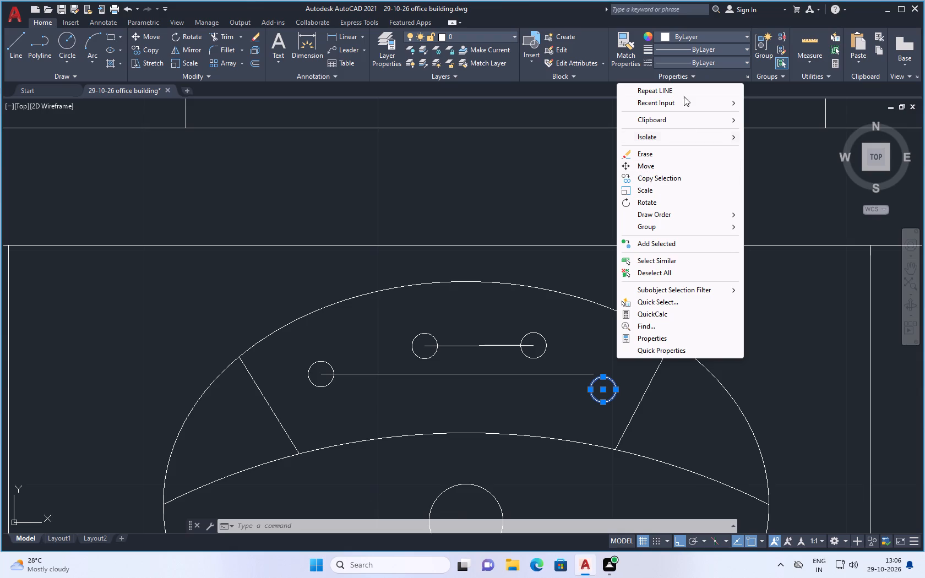
click(650, 166)
click(605, 390)
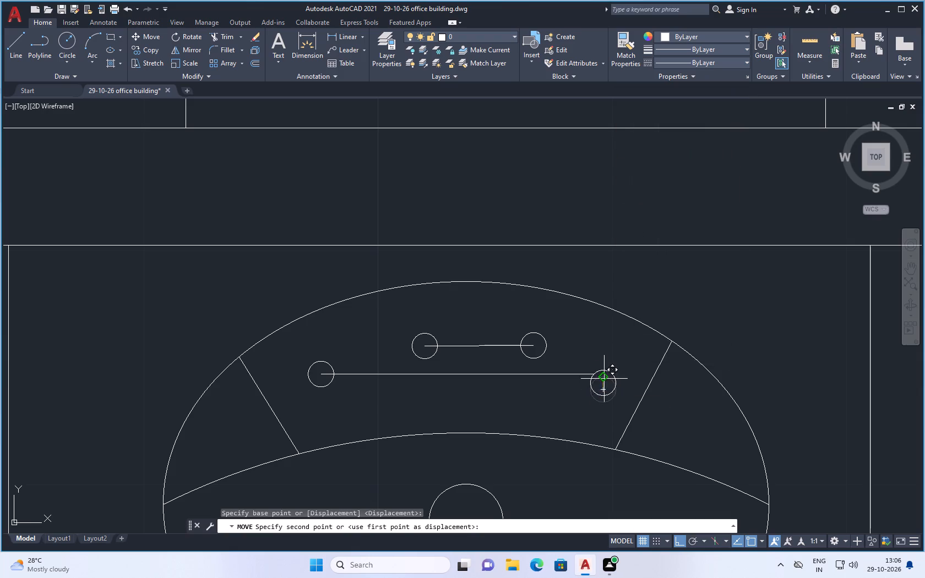
click(596, 372)
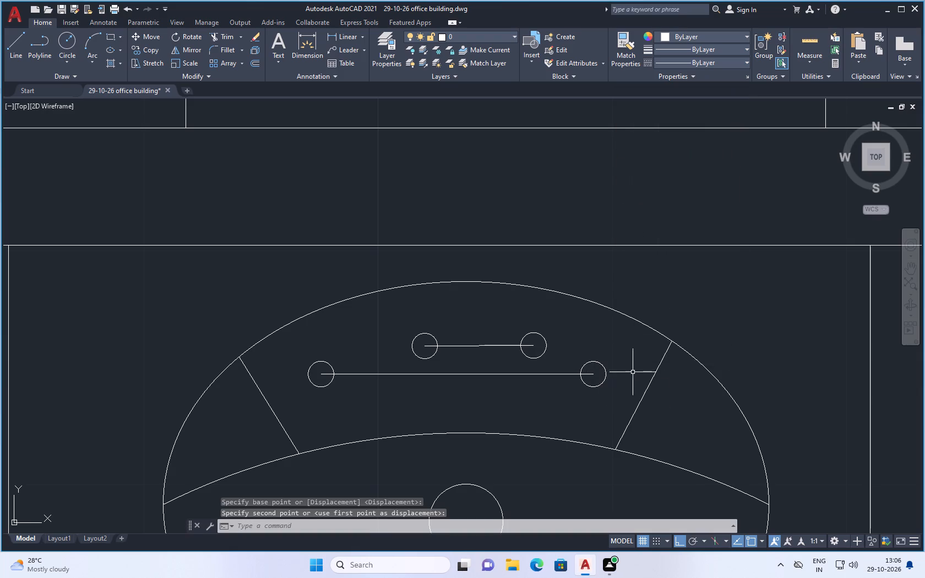
key(Escape)
Erase both guide lines between the small circles.
click(478, 345)
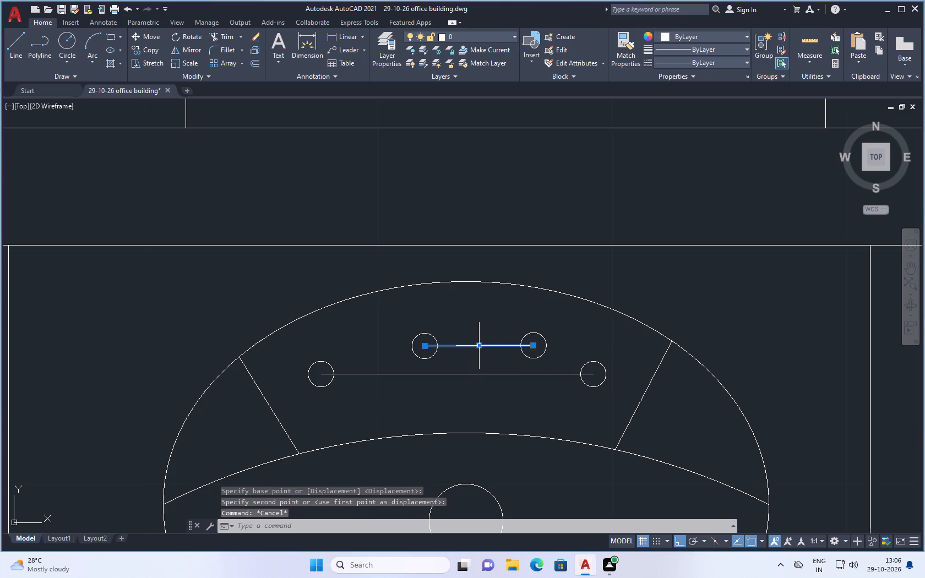
click(478, 373)
key(Delete)
Move the two middle small circles of the oval basin together about 1" west.
scroll(494, 295, down, 1)
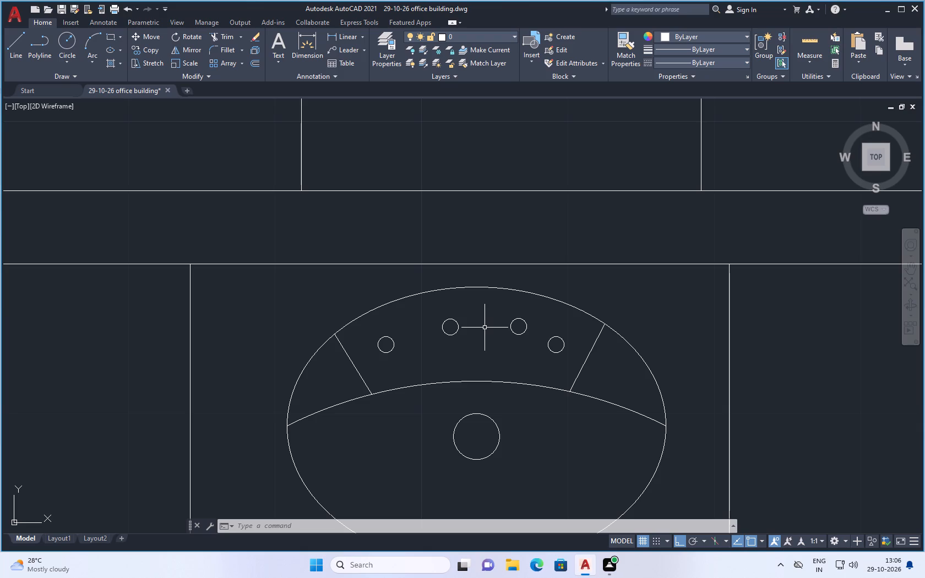
scroll(452, 331, up, 1)
click(470, 307)
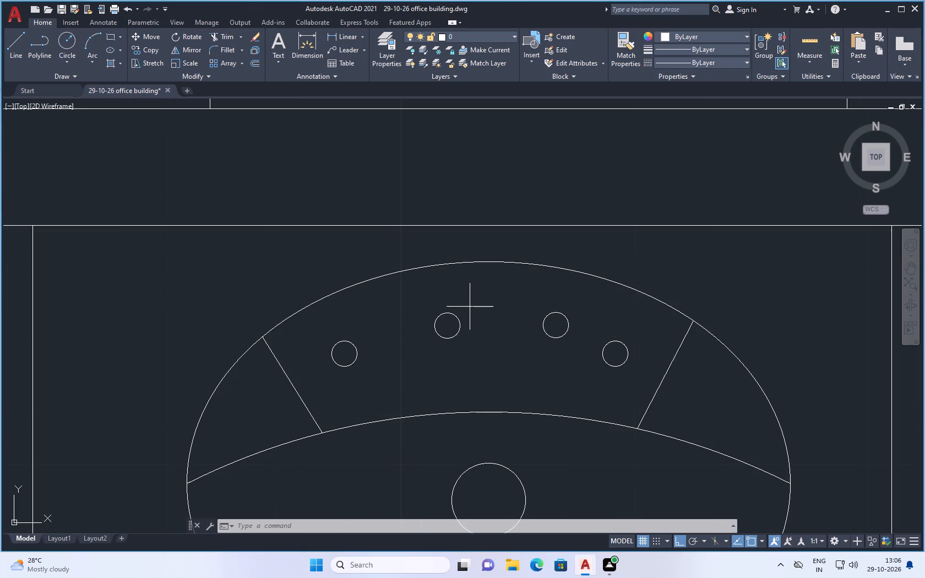
drag(435, 345, 446, 343)
click(568, 308)
click(535, 339)
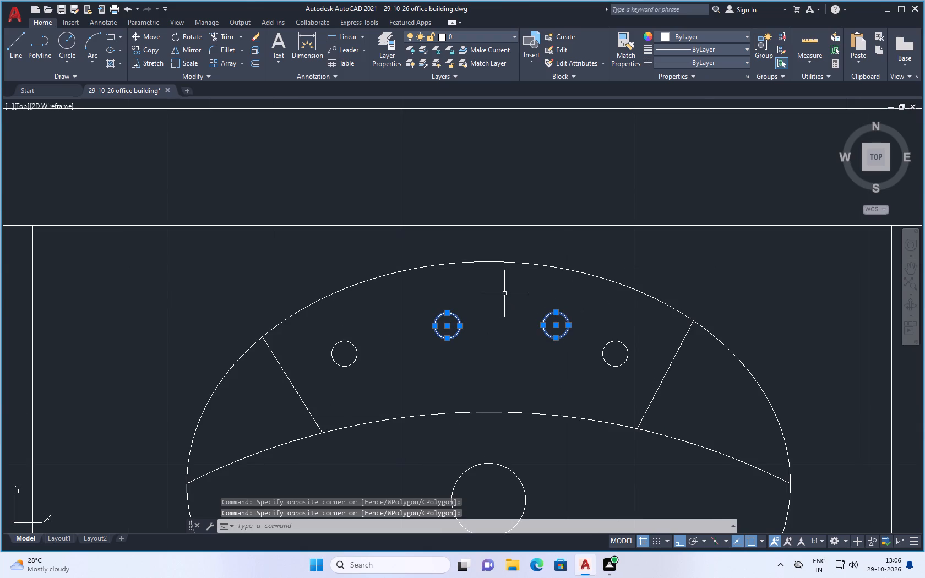
right_click(483, 295)
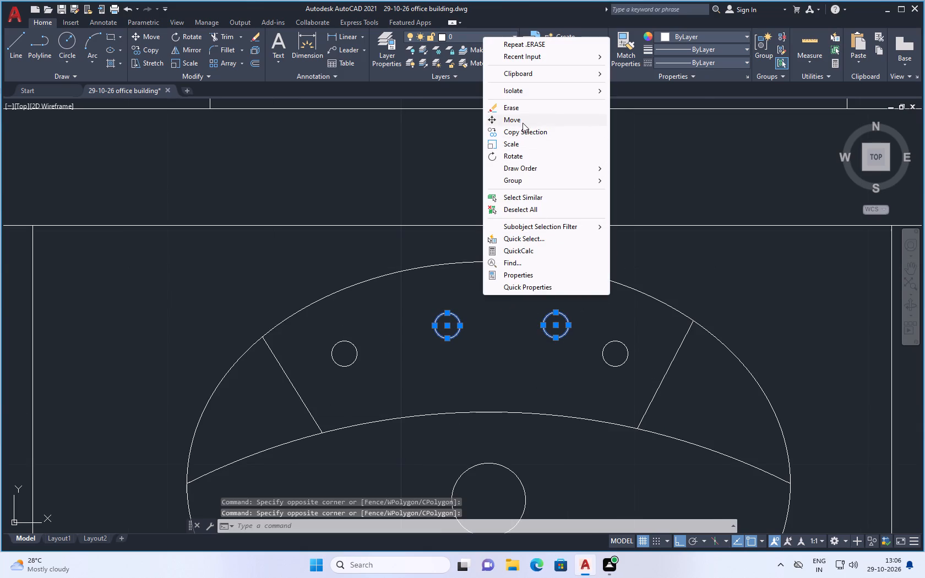
click(523, 119)
click(499, 329)
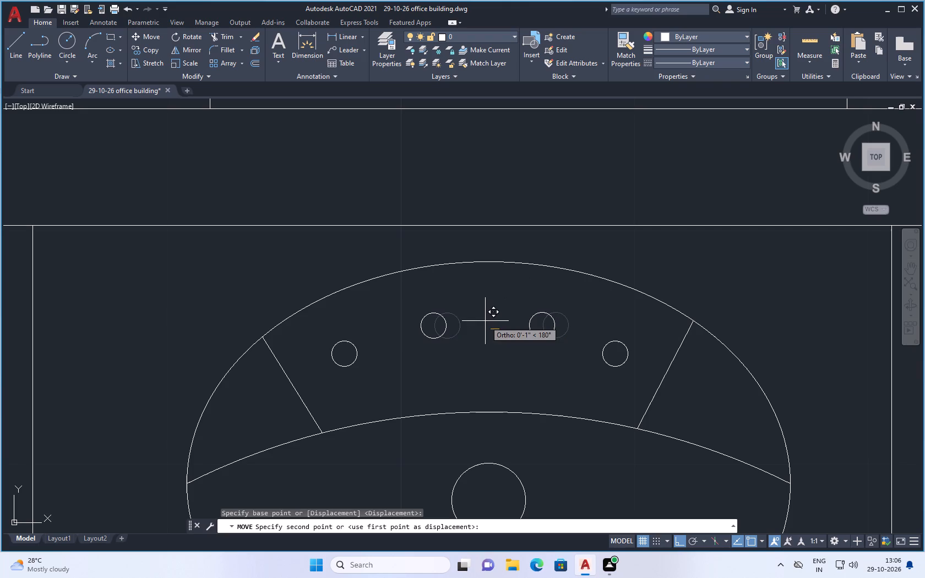
click(485, 321)
key(Escape)
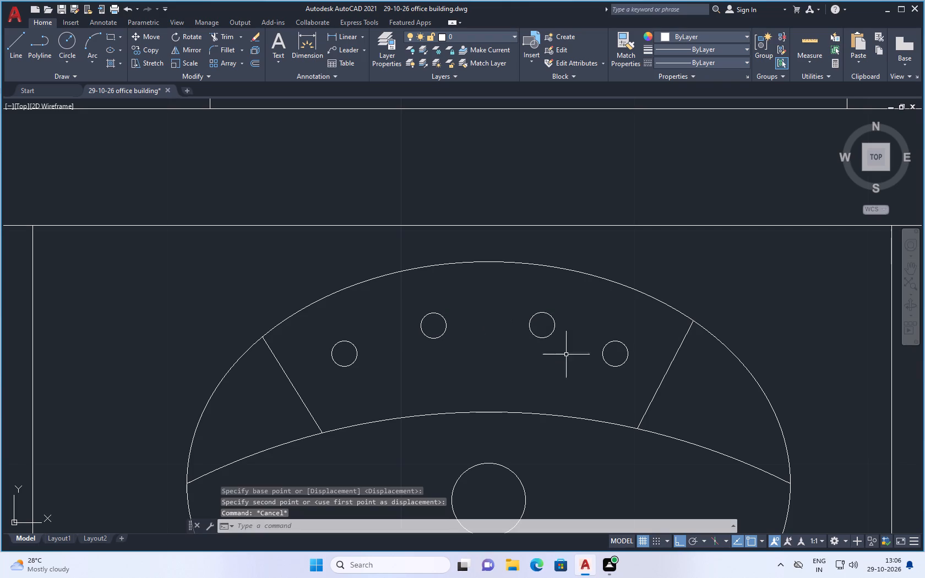
Save the drawing.
key(ctrl+s)
Draw a line straight across the thickness of the west exterior wall, level with the basin.
scroll(505, 351, down, 4)
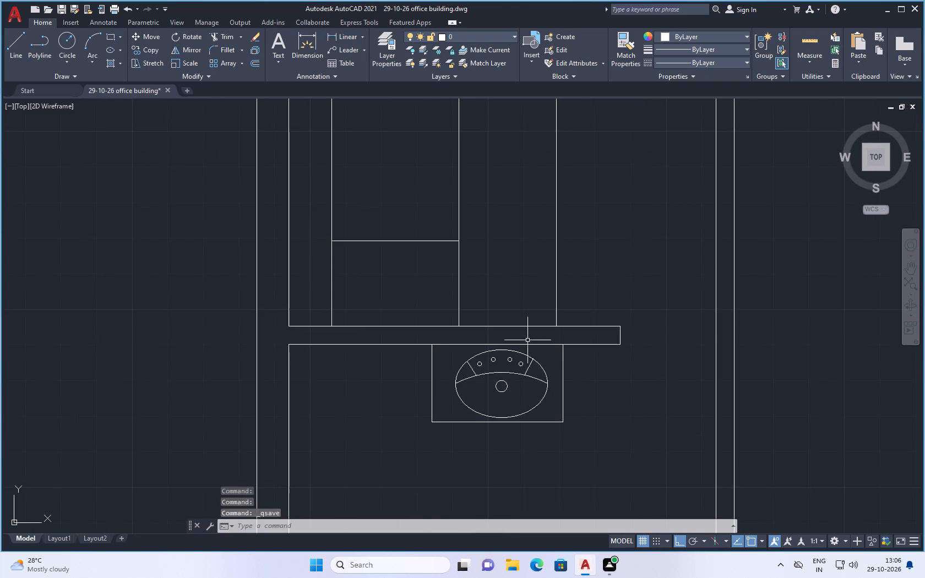
scroll(527, 340, down, 2)
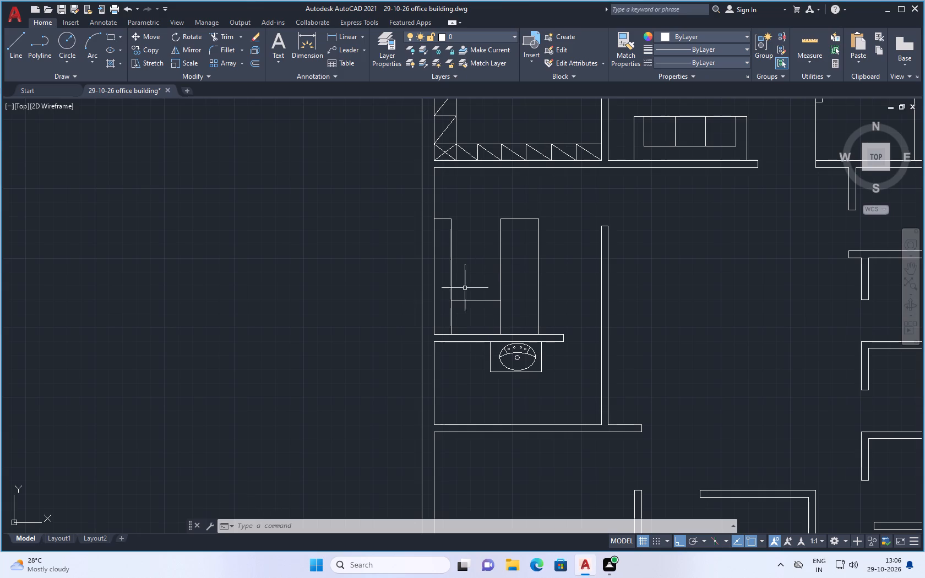
click(12, 41)
scroll(426, 399, up, 1)
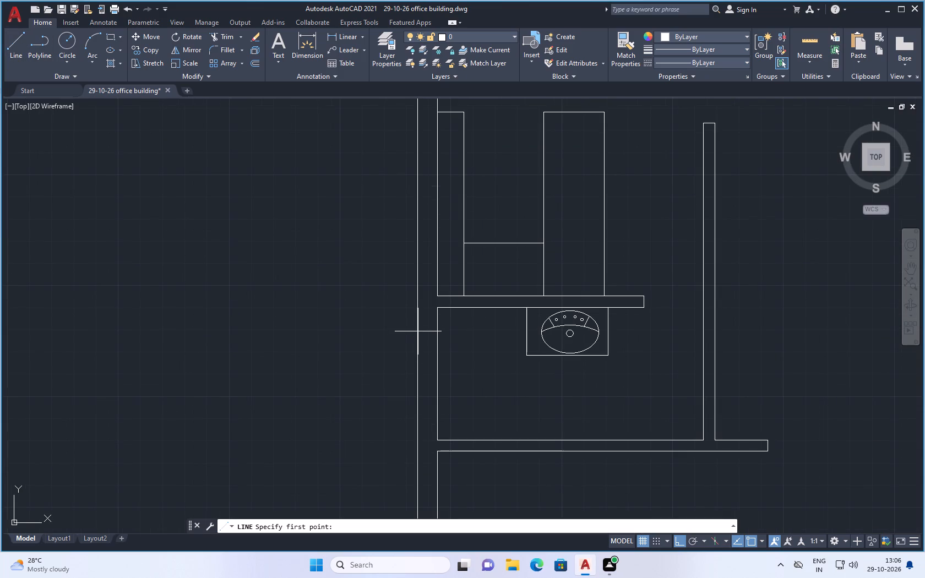
click(416, 332)
click(436, 334)
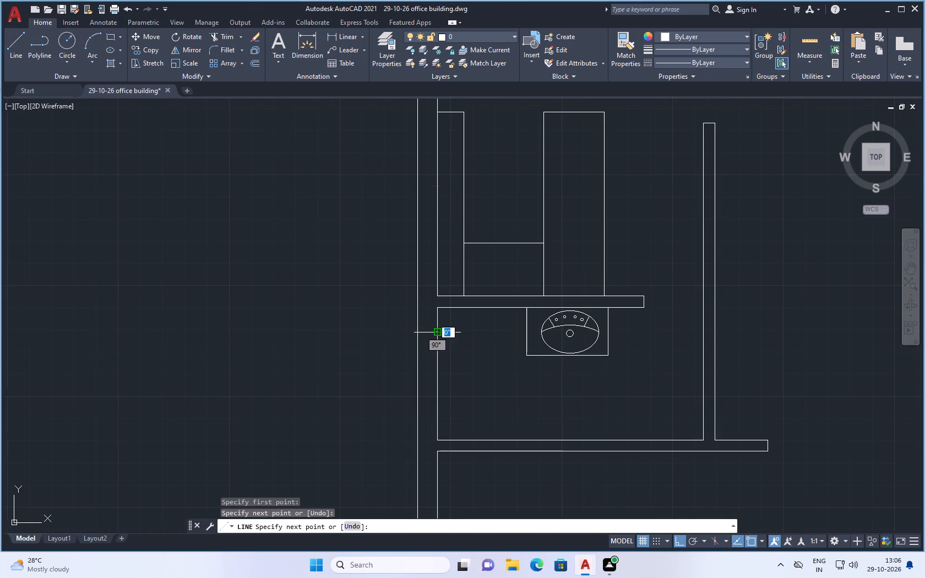
key(space)
Draw a line from the cross line's midpoint about 3'-3" south, continuing to the wall's outer face and back across to its inner face.
key(space)
click(425, 334)
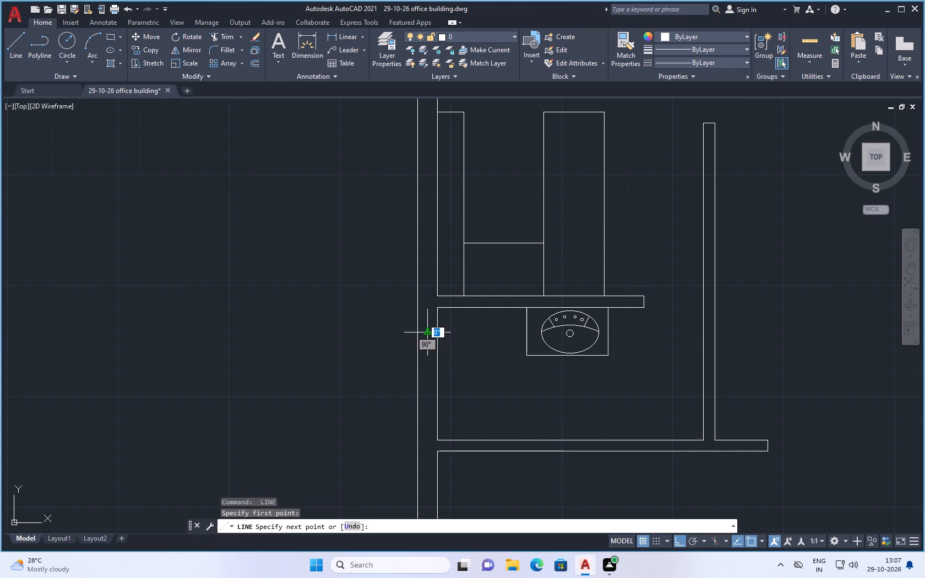
scroll(437, 423, up, 1)
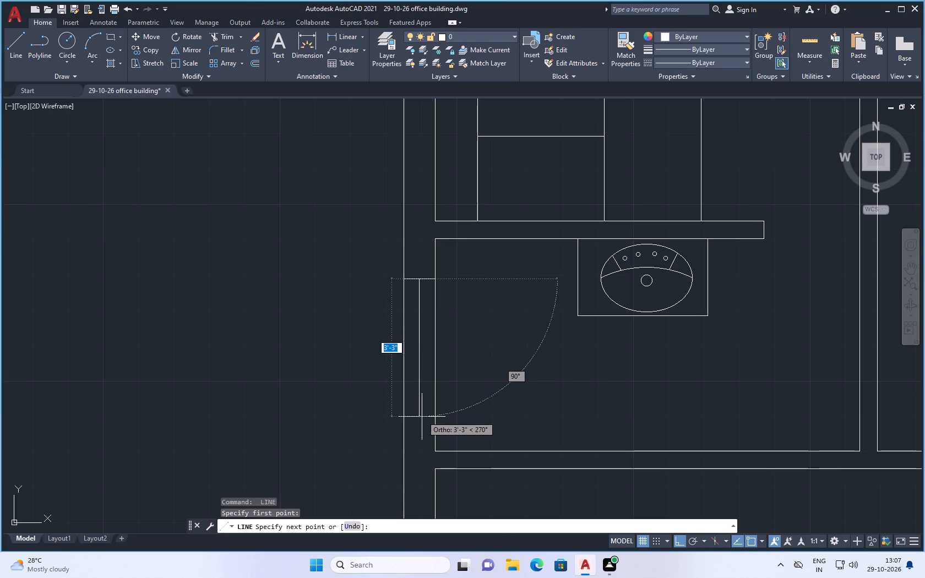
click(421, 416)
scroll(406, 418, up, 1)
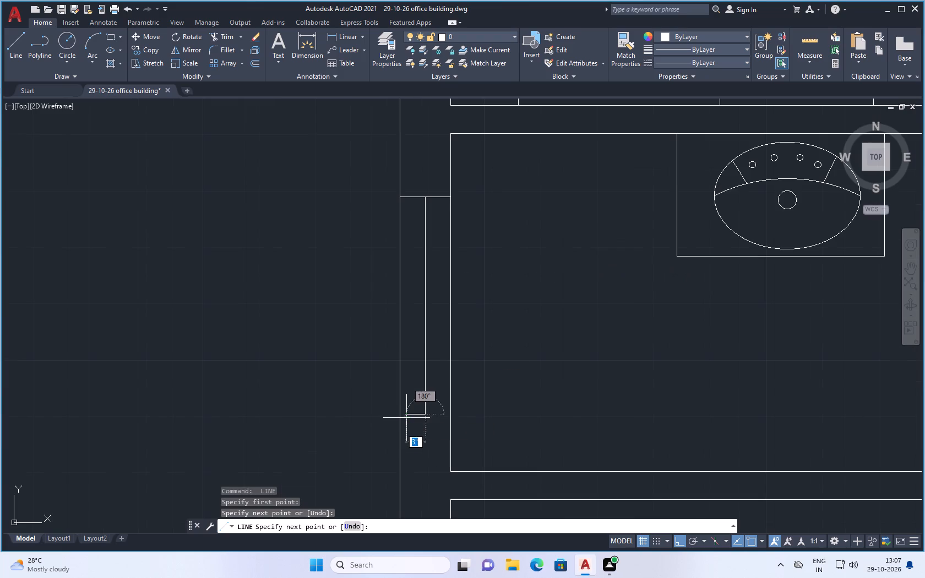
click(401, 416)
click(455, 416)
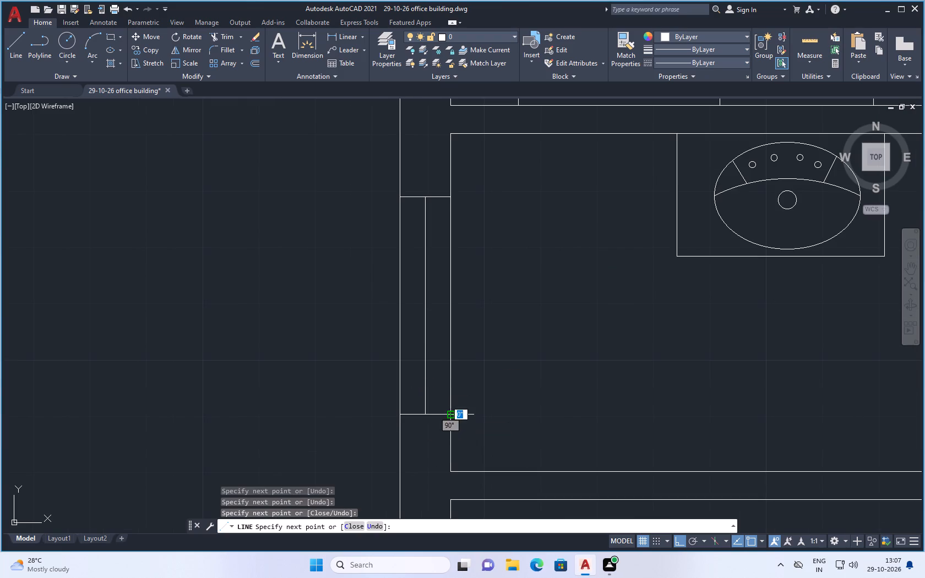
key(space)
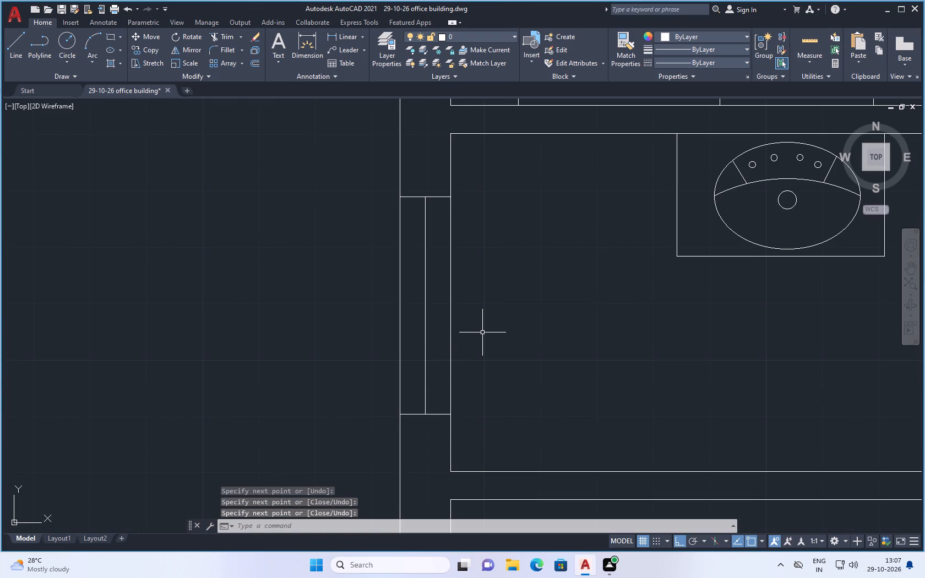
Offset the north and south cross lines of the window opening 3" inward.
text(off)
key(Return)
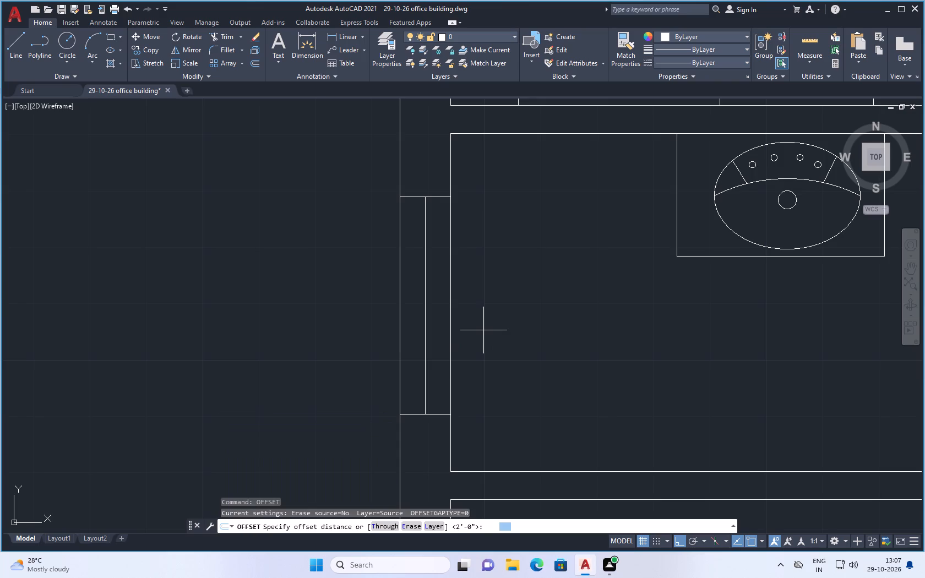
key(4)
key(BackSpace)
key(3)
key(shift+quotedbl)
key(Return)
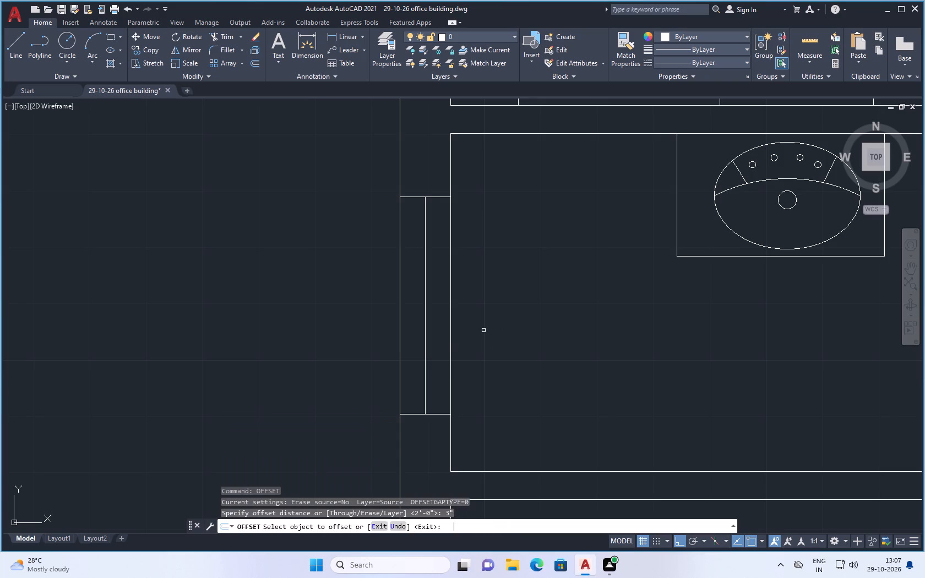
click(434, 198)
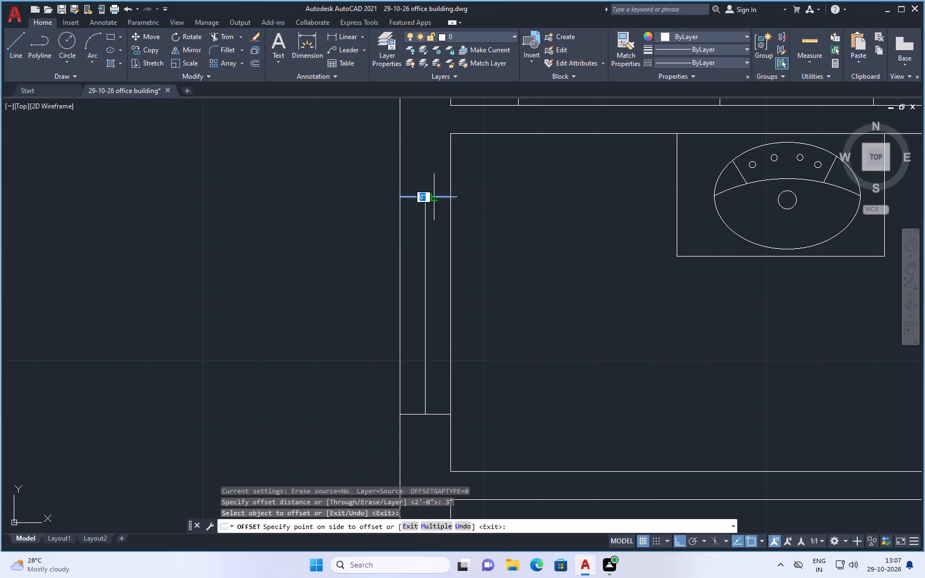
click(437, 220)
click(436, 415)
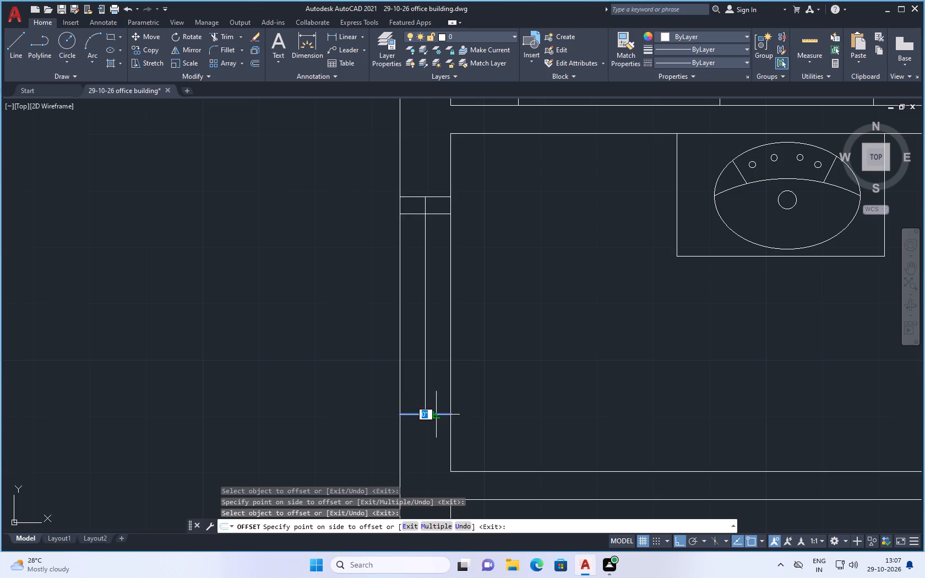
click(440, 383)
key(space)
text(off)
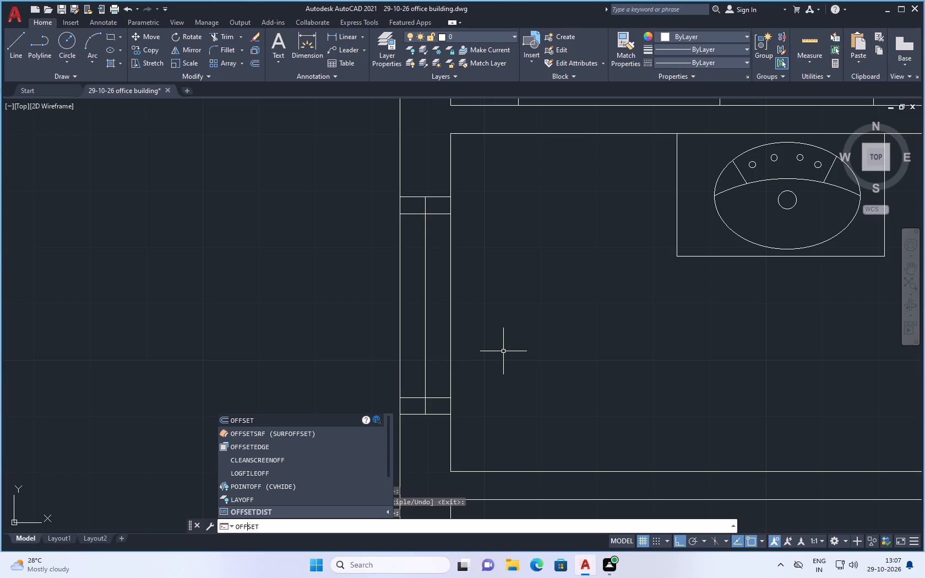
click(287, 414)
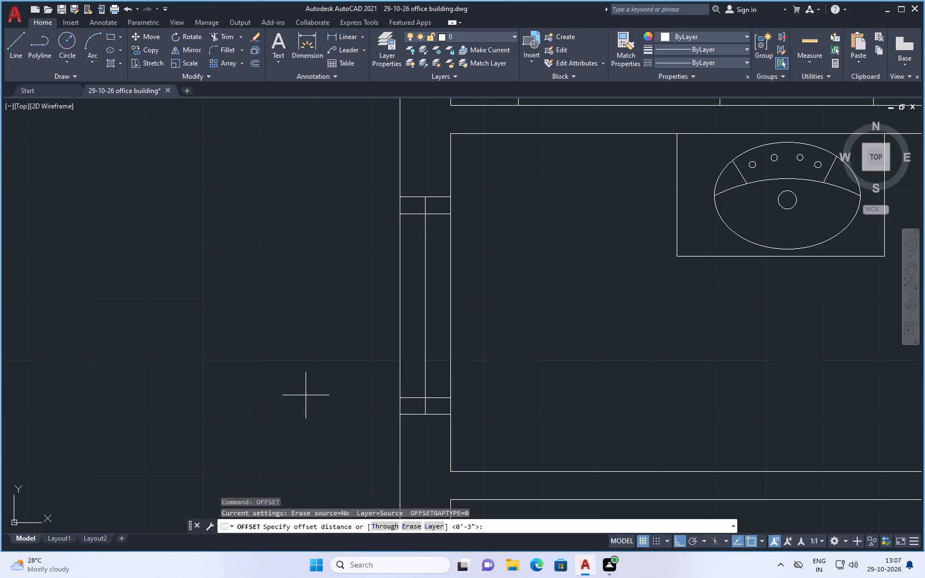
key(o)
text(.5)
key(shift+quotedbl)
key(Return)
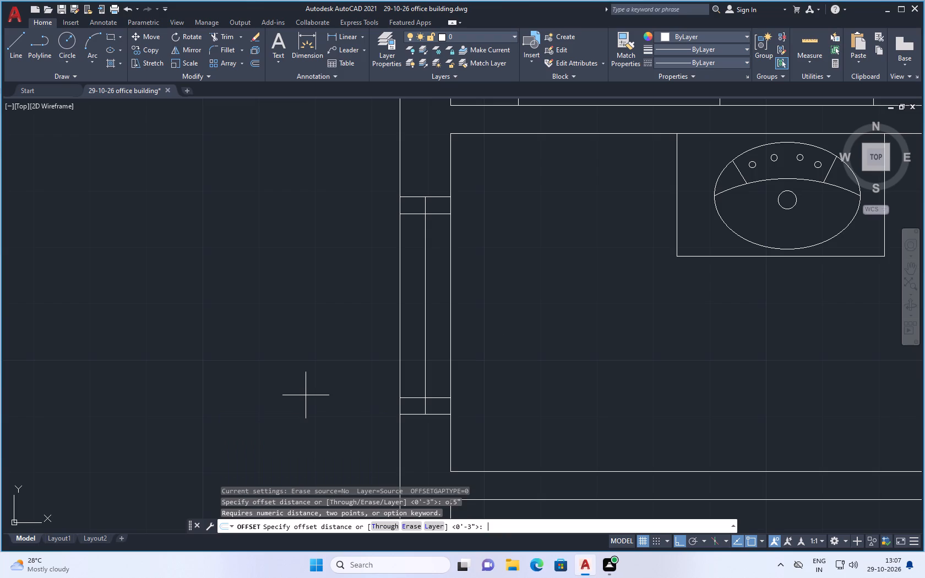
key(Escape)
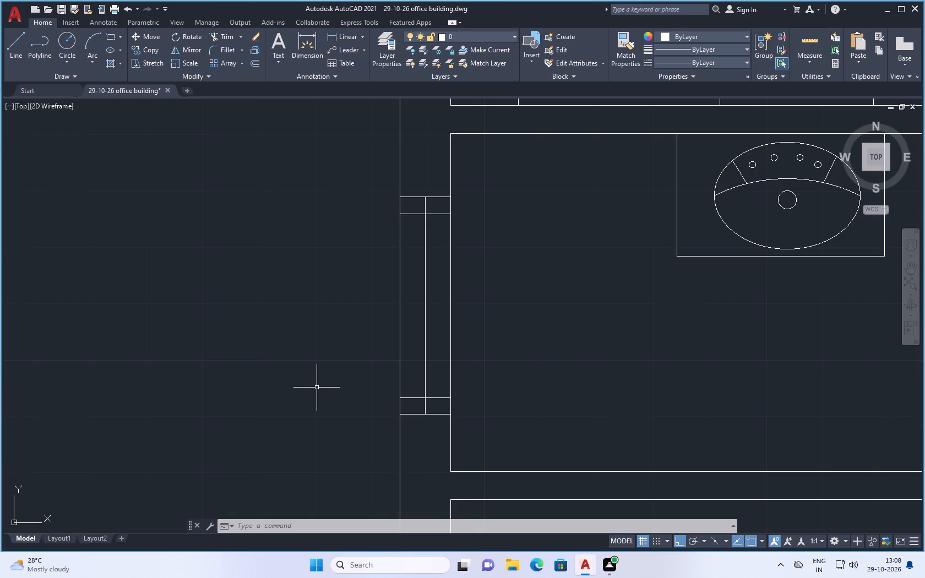
Offset the window's vertical centre line 0.5" to the east and to the west.
text(off)
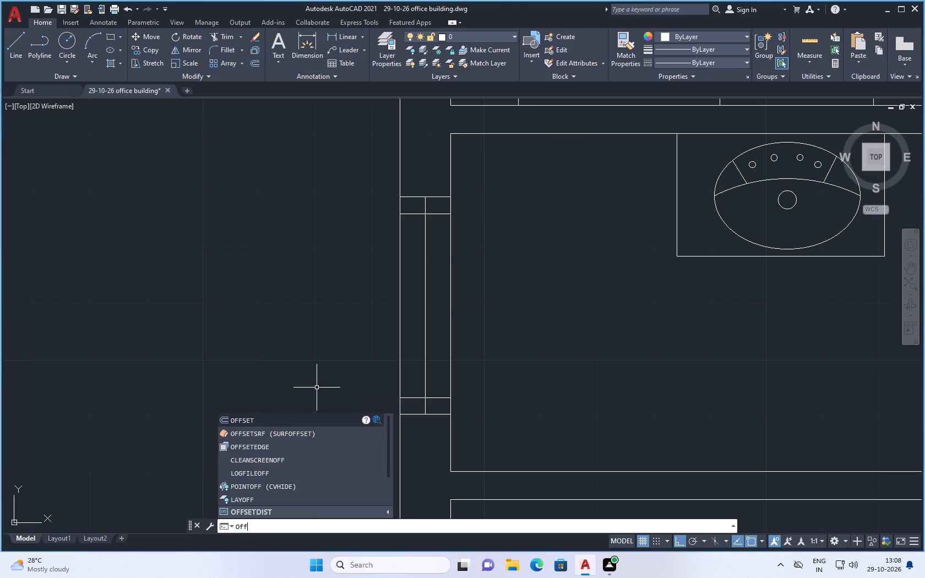
key(Return)
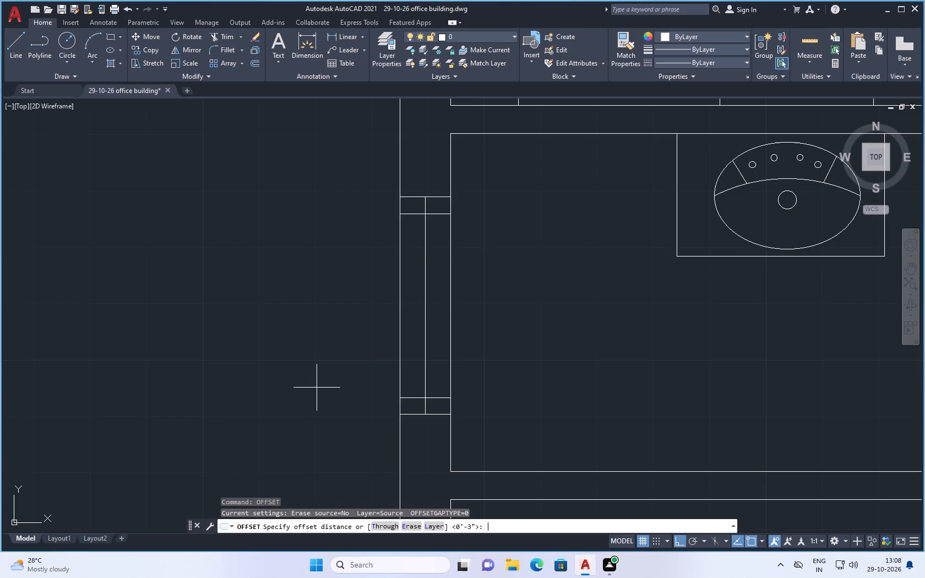
text(0.5")
key(Return)
drag(426, 279, 437, 276)
click(441, 274)
scroll(424, 282, up, 2)
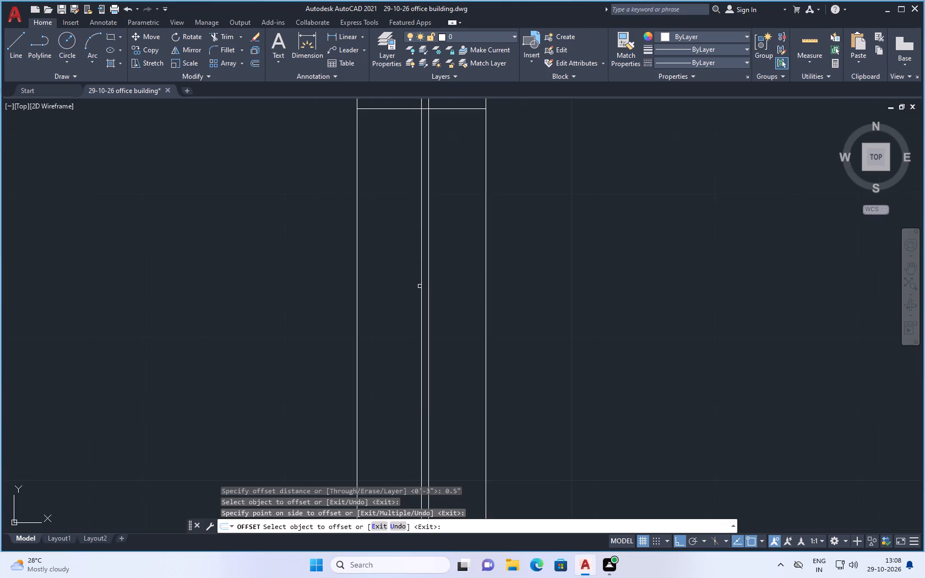
click(421, 286)
click(379, 292)
key(Escape)
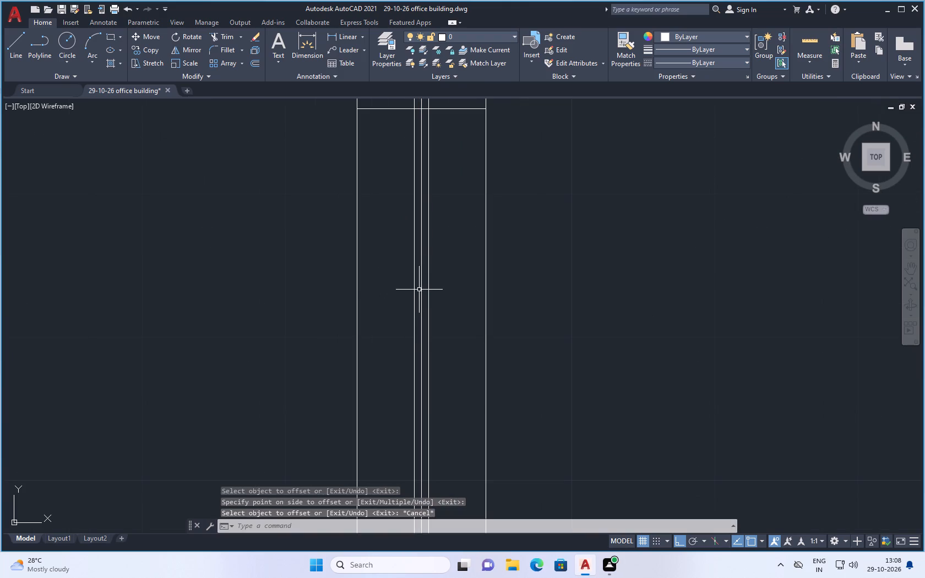
Erase the original centre line between the two offset window lines.
click(420, 289)
key(Delete)
Trim both window lines beyond the inner north cross line, plus that cross line's segment between them.
scroll(450, 287, down, 1)
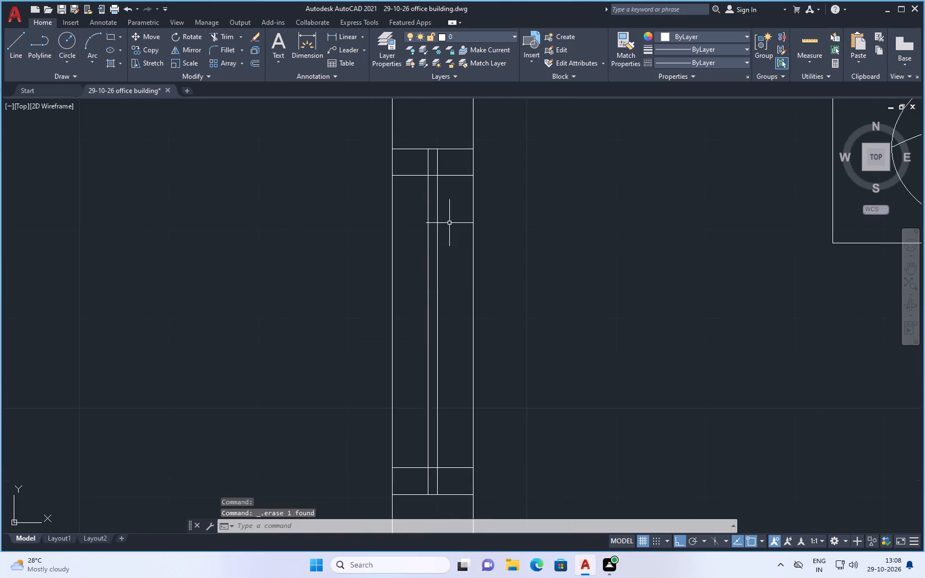
scroll(420, 157, up, 2)
text(tr)
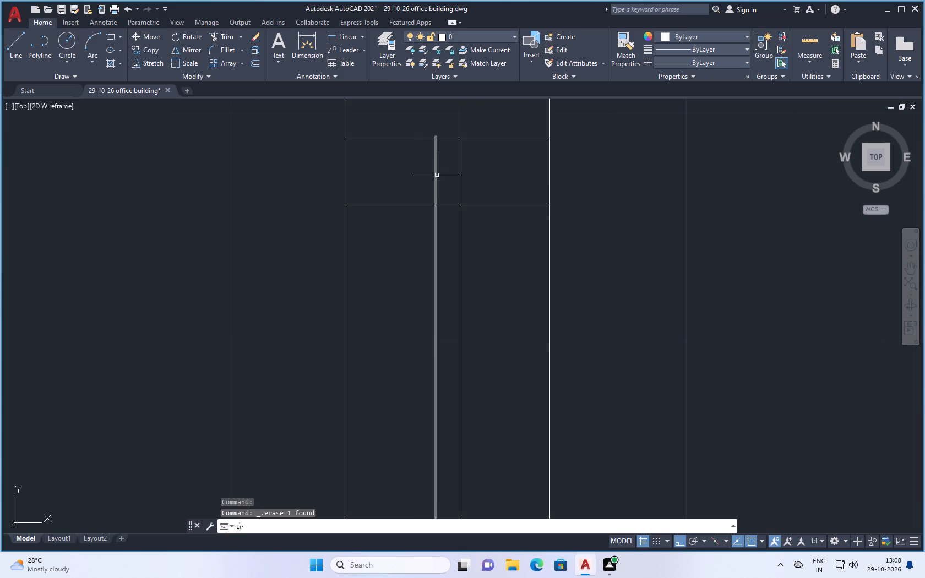
key(Return)
click(436, 182)
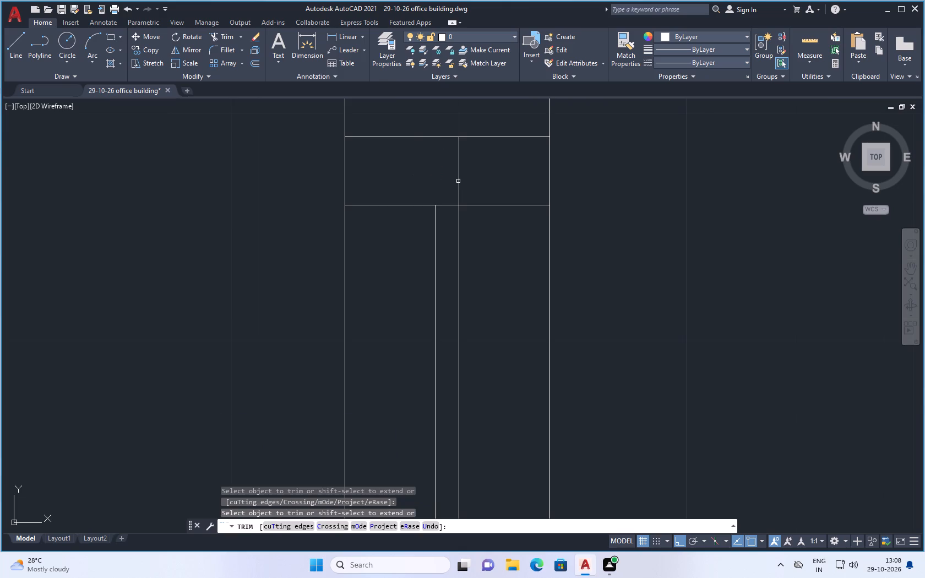
click(455, 180)
click(459, 180)
click(448, 205)
Trim both window lines beyond the inner south cross line, plus that cross line's segment between them.
scroll(455, 183, down, 2)
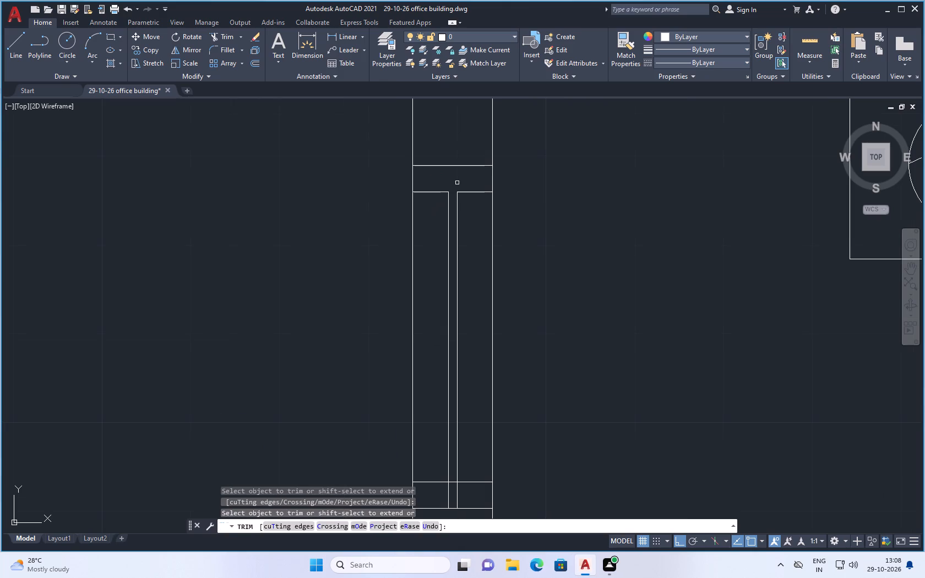
scroll(458, 282, down, 2)
scroll(474, 394, up, 1)
scroll(445, 352, up, 2)
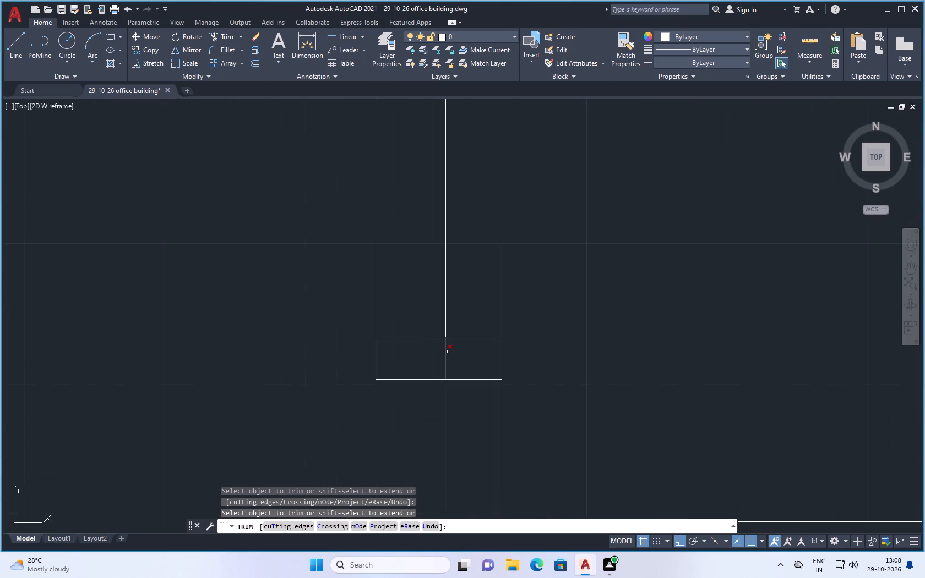
click(445, 352)
click(431, 358)
click(439, 337)
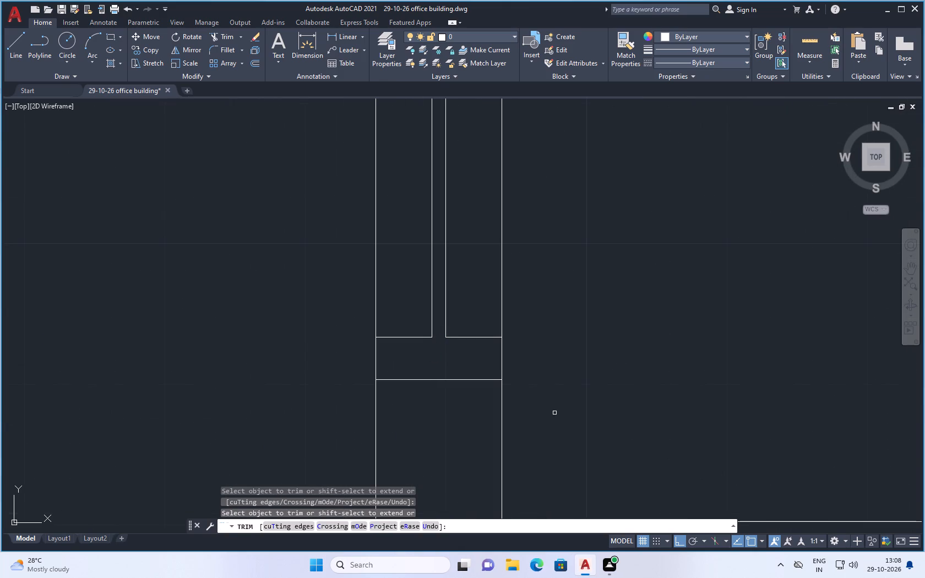
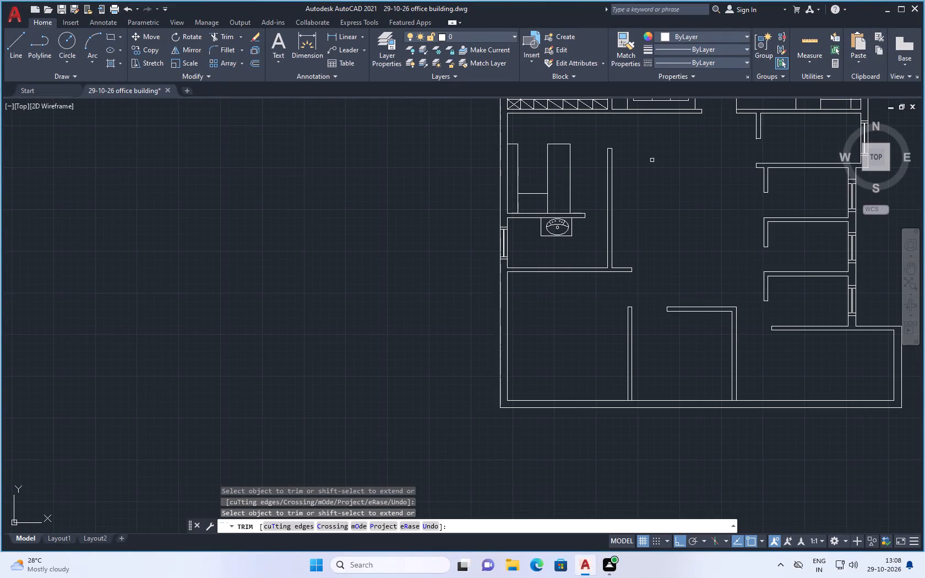
End the trimming and save the office building drawing.
key(Escape)
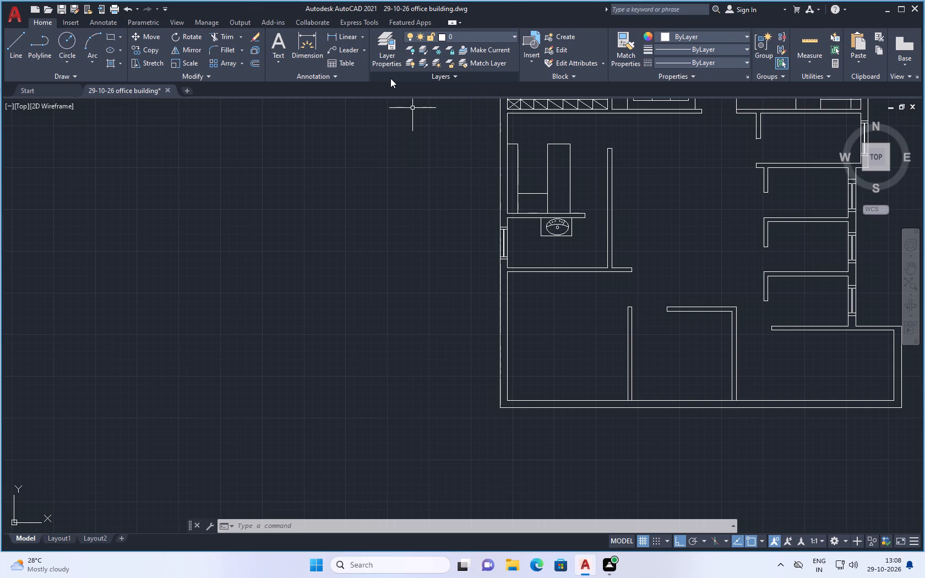
key(ctrl+s)
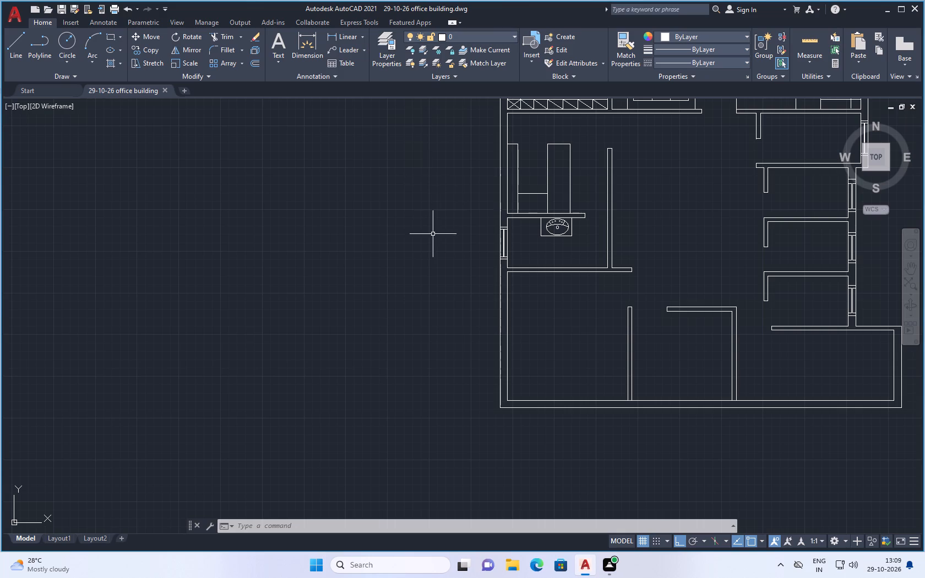
Draw two short lines across the west exterior wall of the southwest room, marking a window's north and south ends.
scroll(448, 250, down, 1)
scroll(532, 305, up, 1)
click(8, 45)
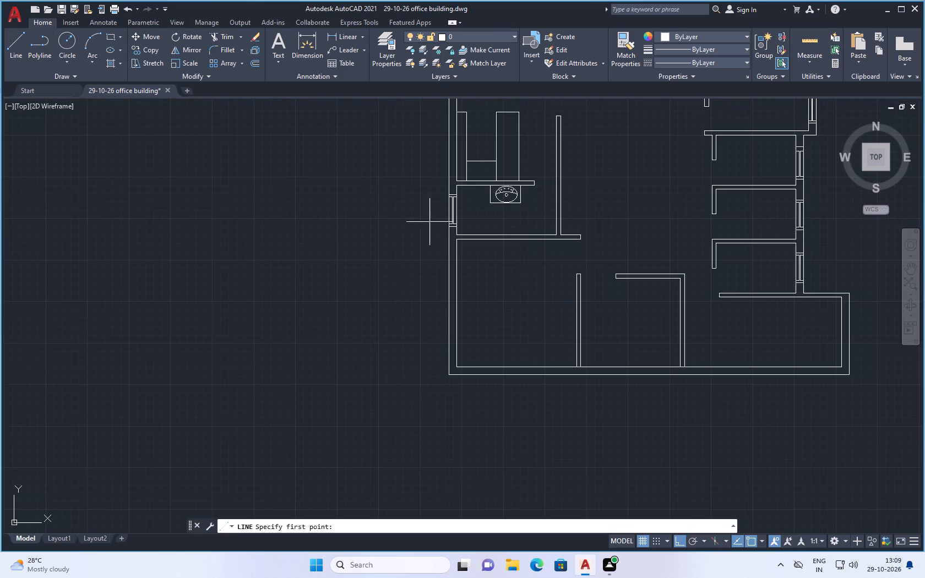
scroll(455, 281, up, 1)
click(442, 253)
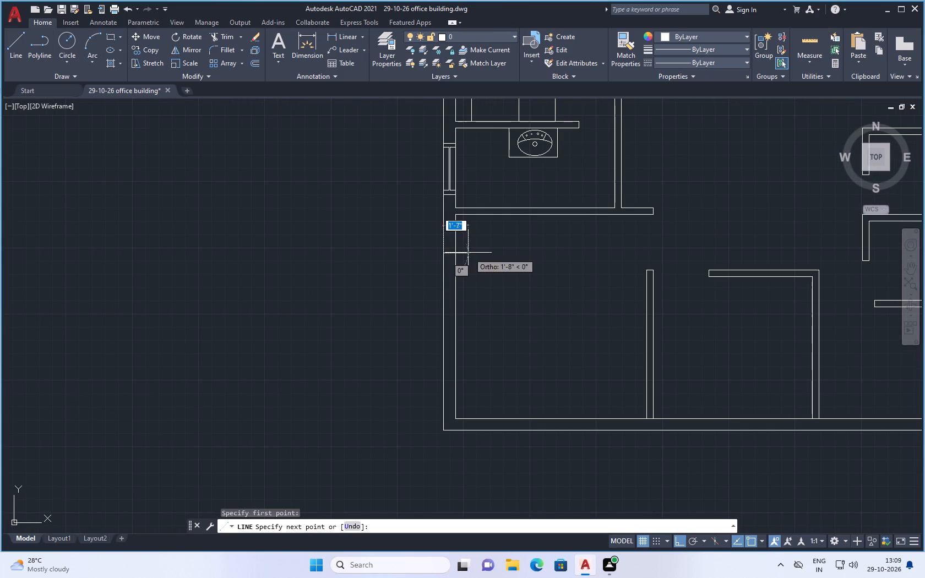
click(457, 256)
key(space)
key(space)
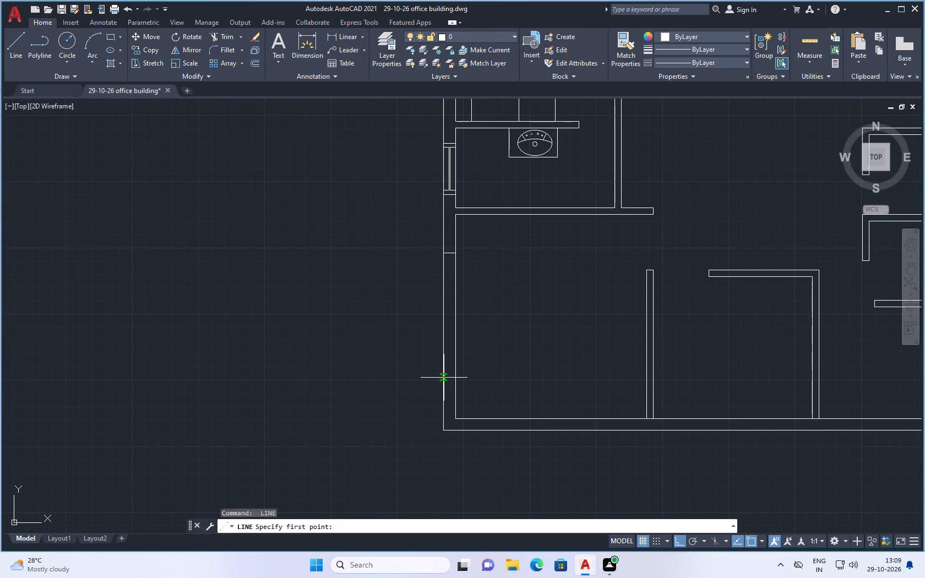
click(444, 381)
click(457, 381)
key(space)
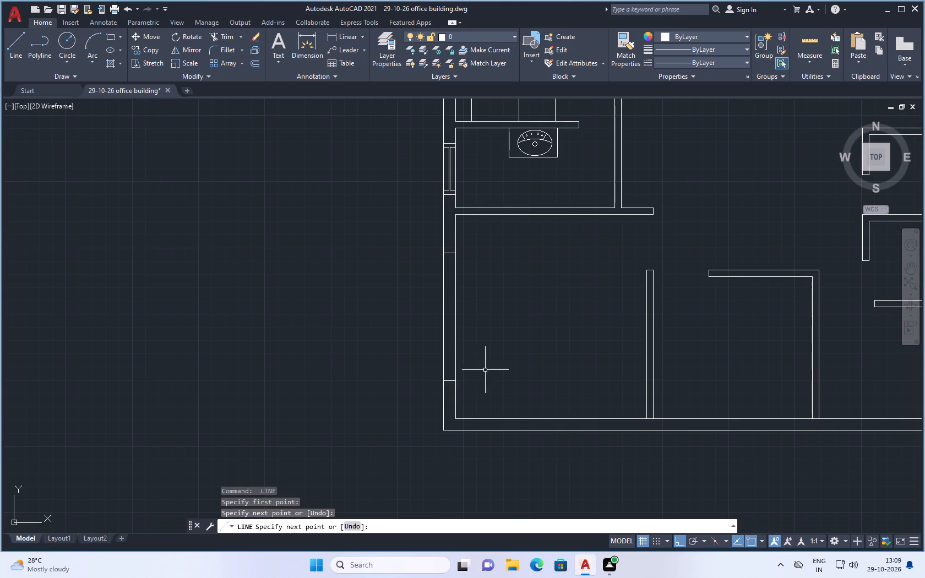
Draw a vertical centre line inside the west wall between the midpoints of the two new cross lines.
scroll(449, 263, up, 2)
key(space)
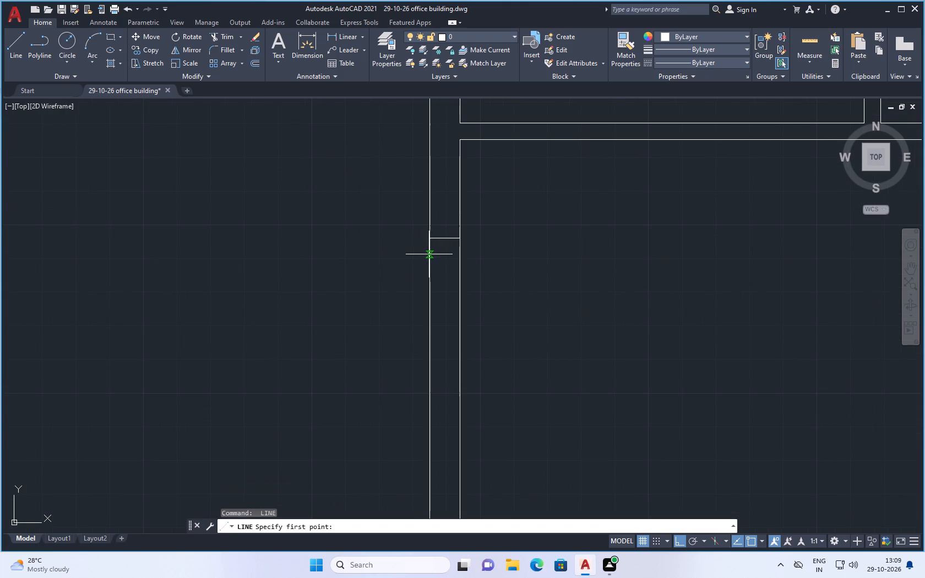
click(445, 242)
scroll(449, 336, down, 2)
scroll(447, 415, up, 1)
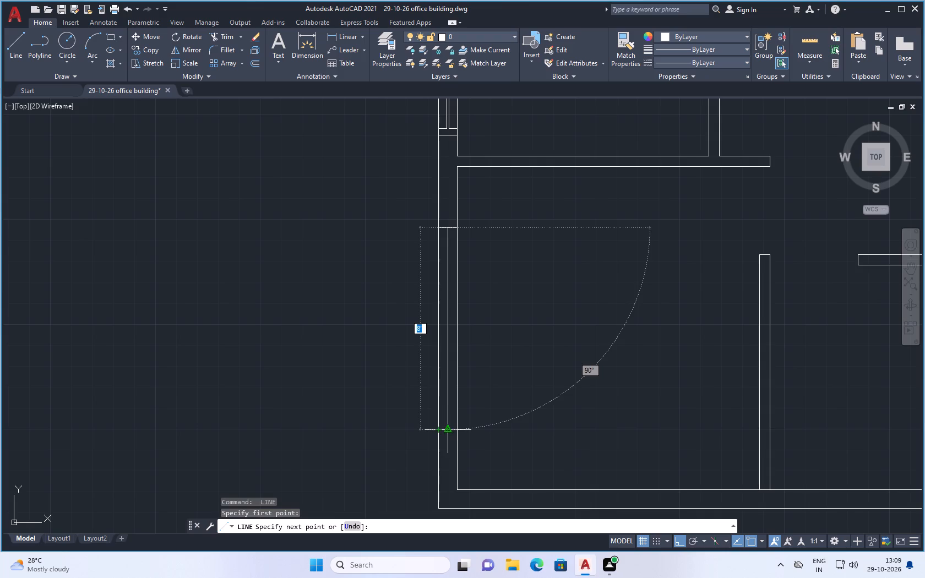
click(449, 428)
key(Escape)
Offset the southwest room window's north and south cross lines 3" inward, toward the middle of the window.
key(o)
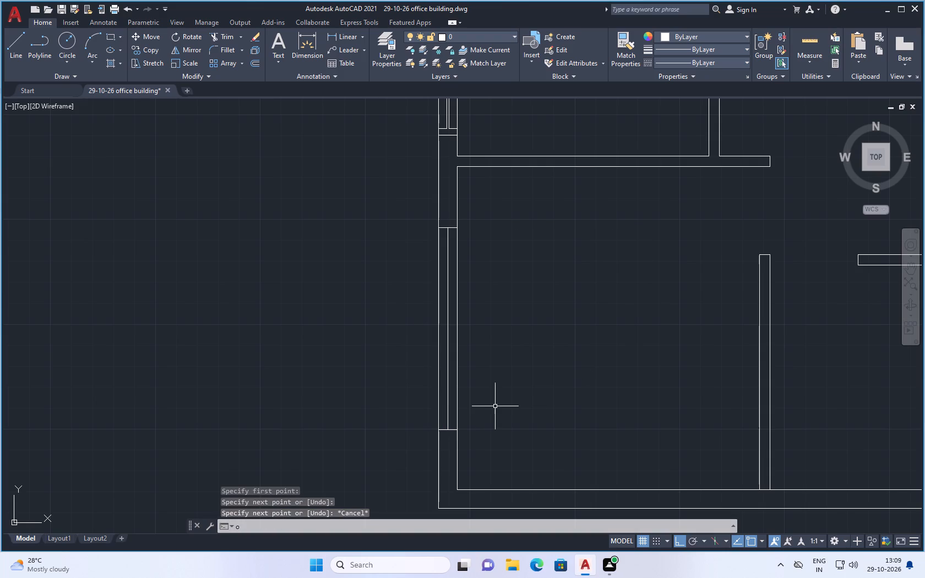
key(f)
key(f)
key(Return)
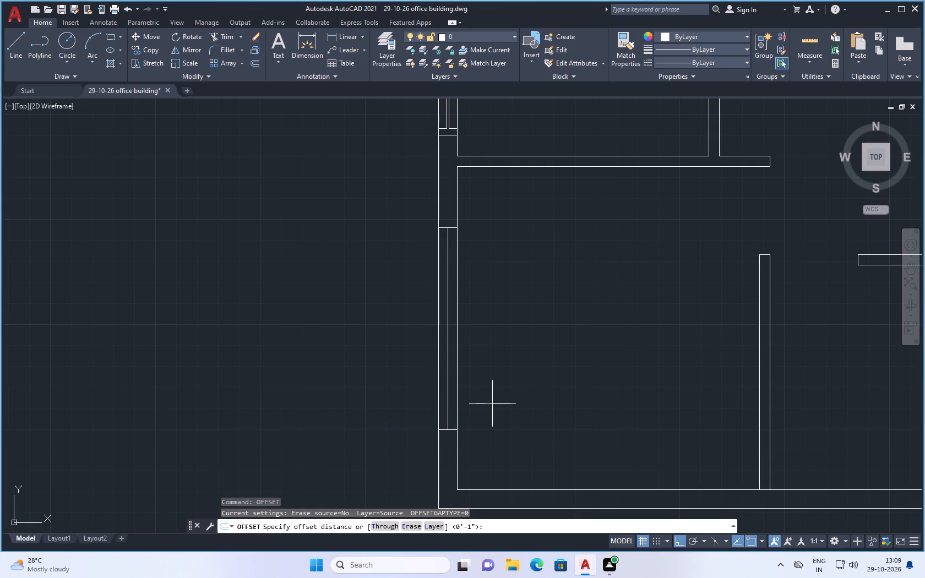
key(3)
key(shift+quotedbl)
key(Return)
scroll(444, 252, up, 2)
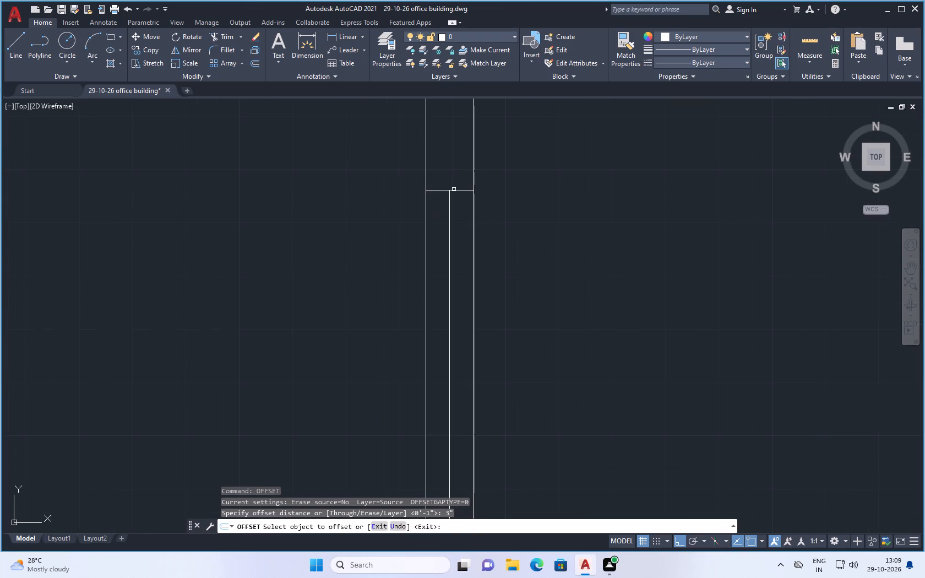
click(460, 192)
click(455, 238)
scroll(474, 166, down, 2)
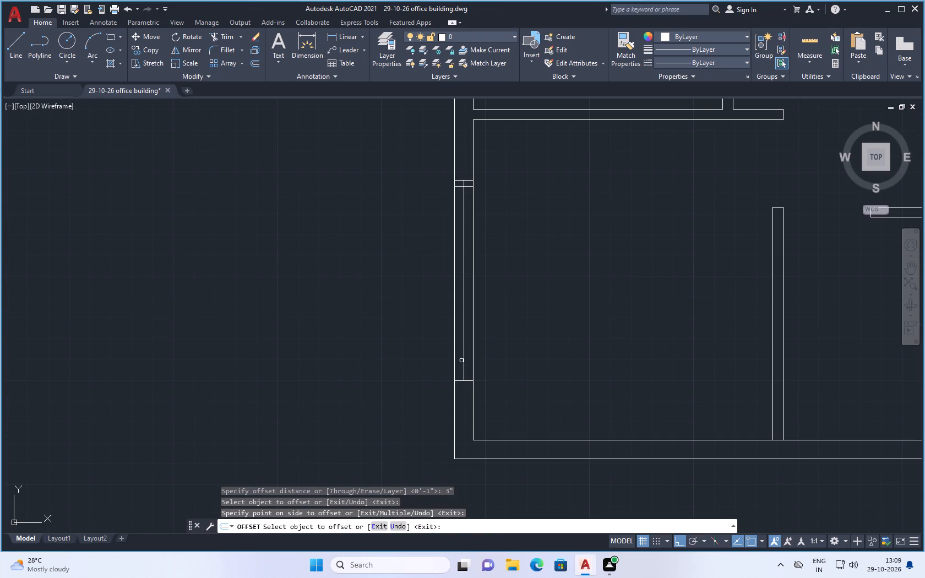
click(468, 381)
click(470, 345)
key(Escape)
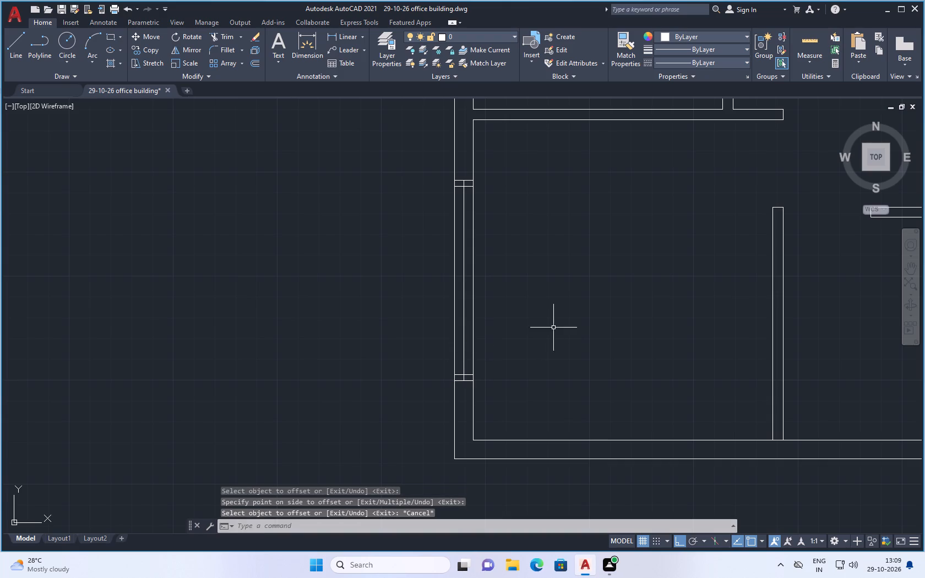
Offset the southwest room window's vertical centre line 0.5" to the east and to the west.
scroll(466, 195, up, 2)
key(space)
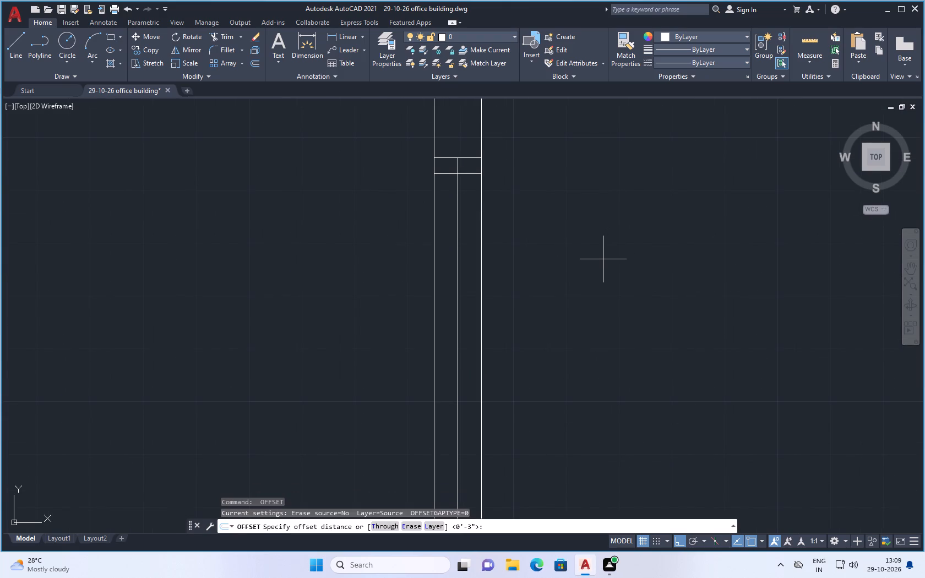
key(0)
key(period)
text(5")
key(Return)
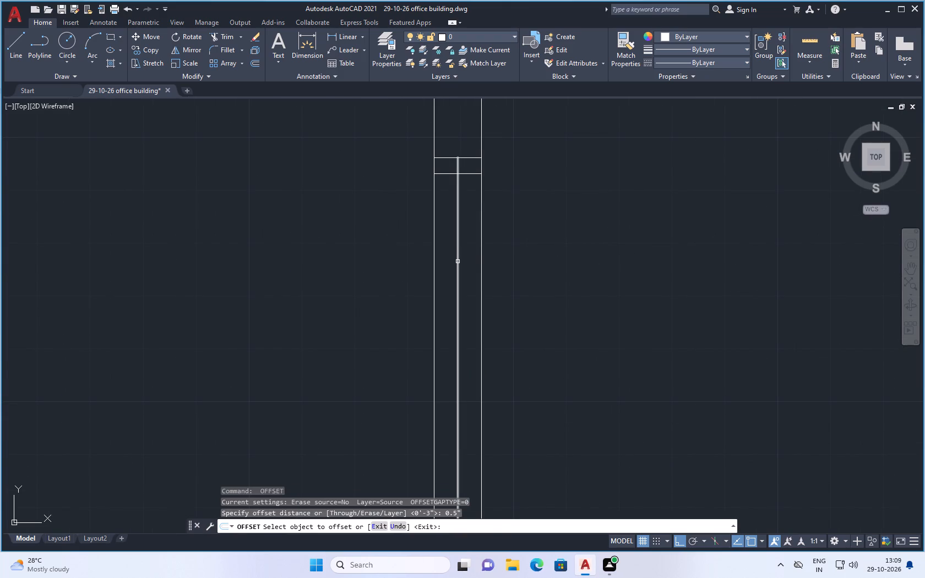
drag(458, 261, 466, 260)
click(480, 258)
scroll(434, 271, up, 1)
click(471, 266)
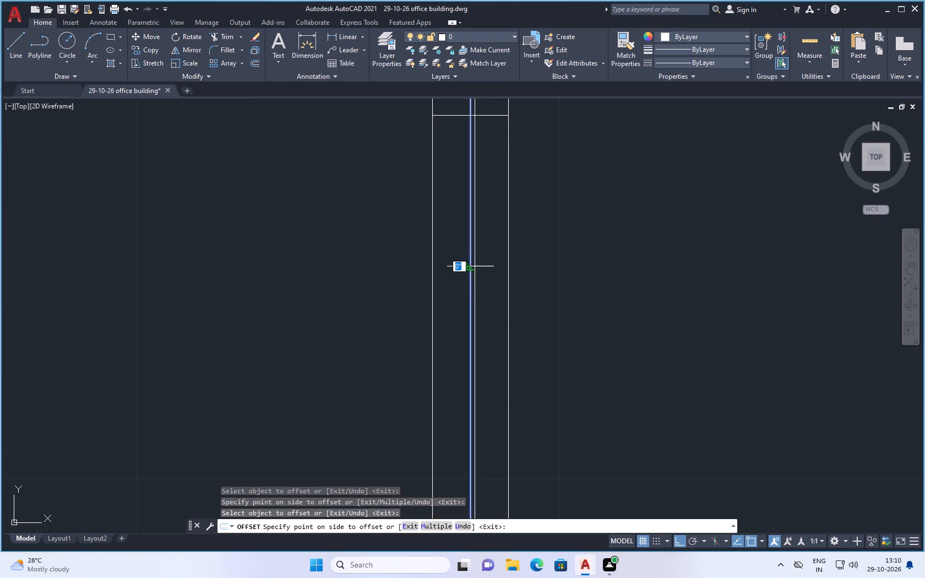
click(437, 272)
key(Escape)
Erase the original centre line between the two offset window lines.
click(470, 270)
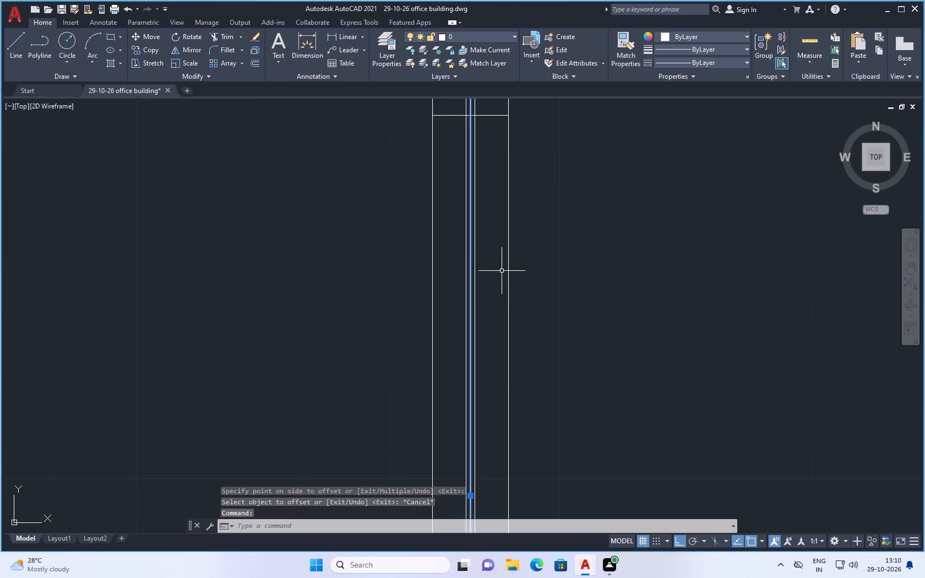
key(Delete)
Trim both window lines beyond the inner north cross line, plus that cross line's segment between them.
scroll(489, 306, down, 1)
scroll(483, 157, up, 2)
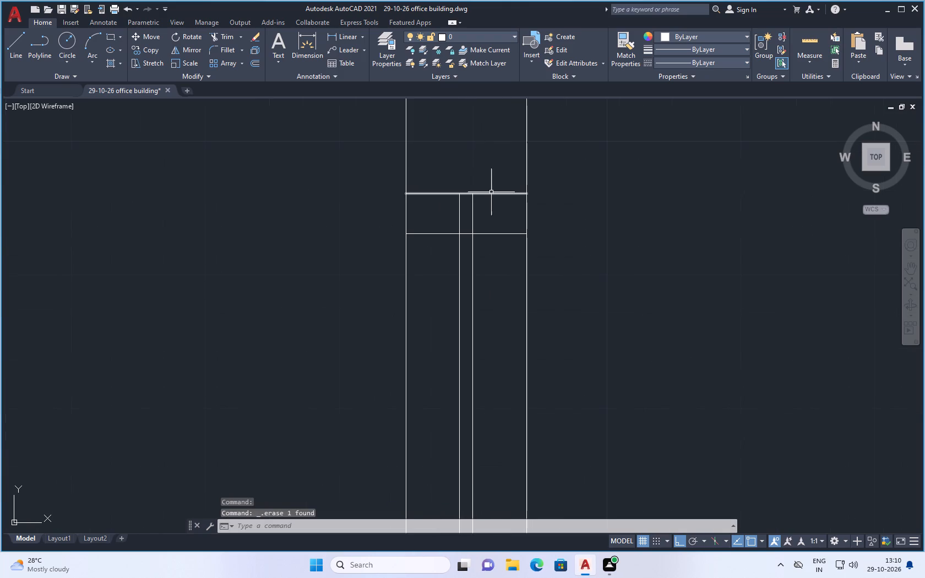
text(tr)
key(Return)
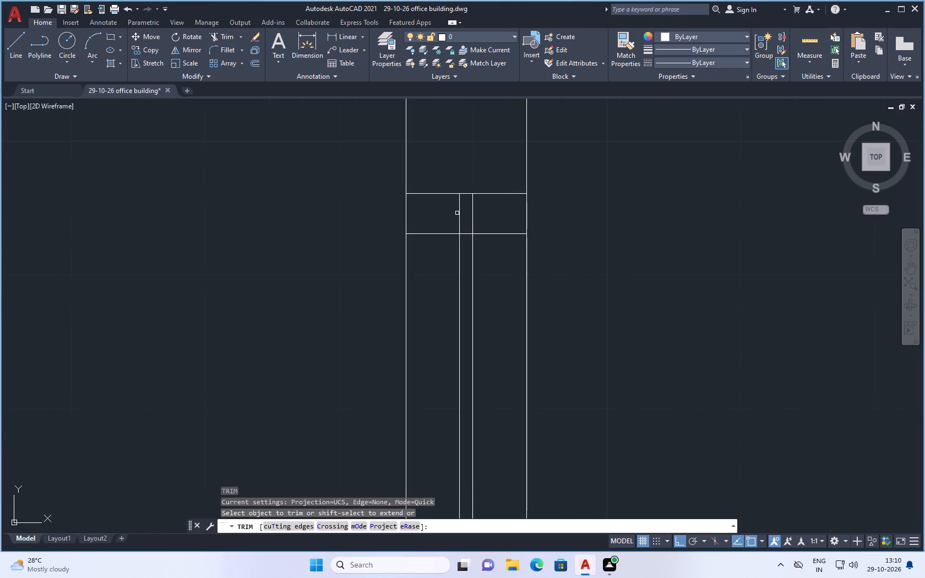
click(457, 213)
click(462, 212)
click(471, 214)
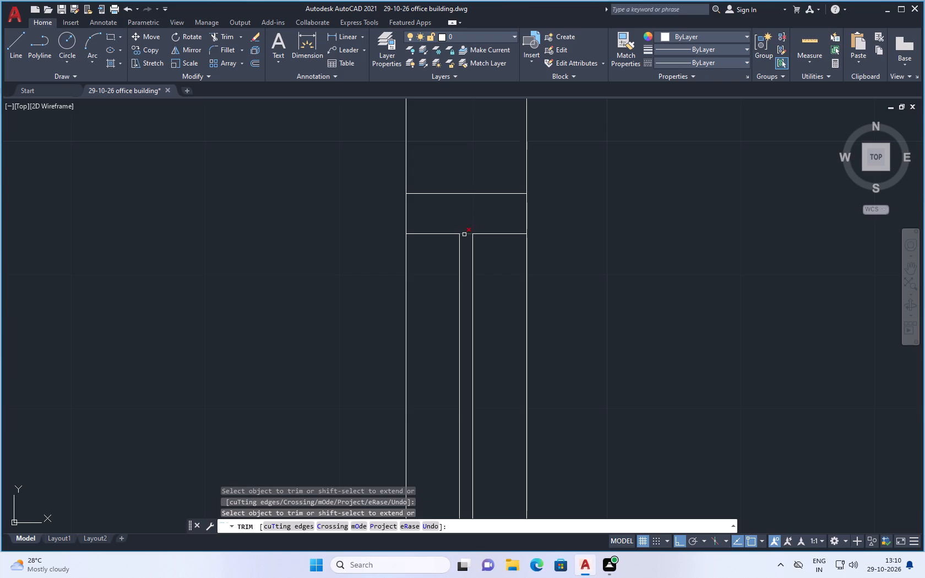
click(464, 235)
Trim both window lines beyond the inner south cross line, plus that cross line's segment between them.
scroll(469, 219, down, 2)
scroll(469, 304, down, 2)
scroll(470, 475, up, 2)
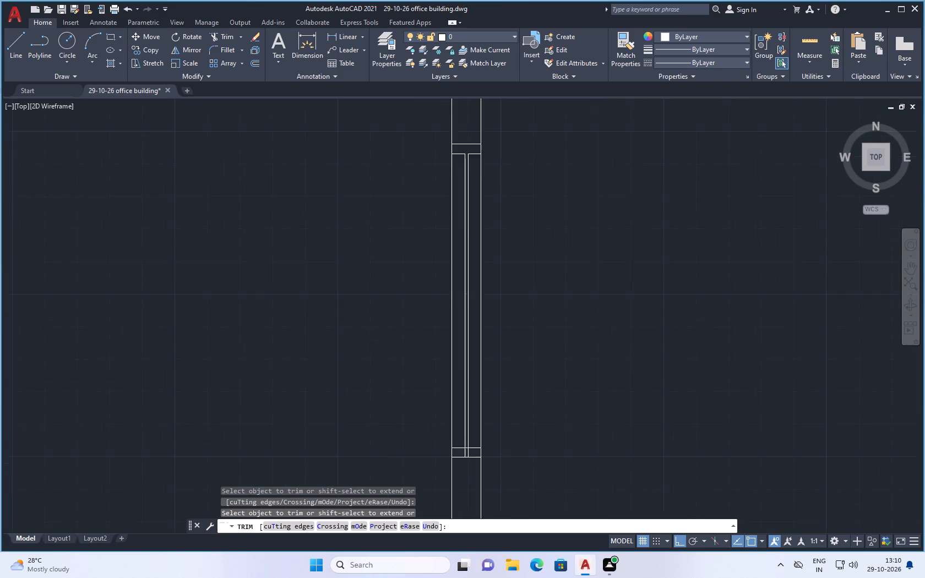
scroll(464, 437, up, 2)
click(467, 436)
click(452, 442)
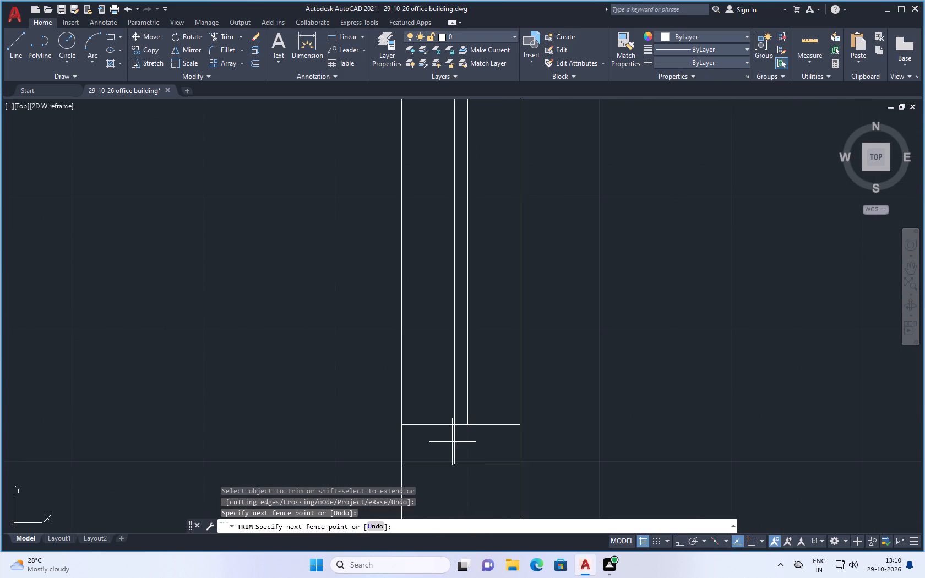
click(453, 441)
click(453, 444)
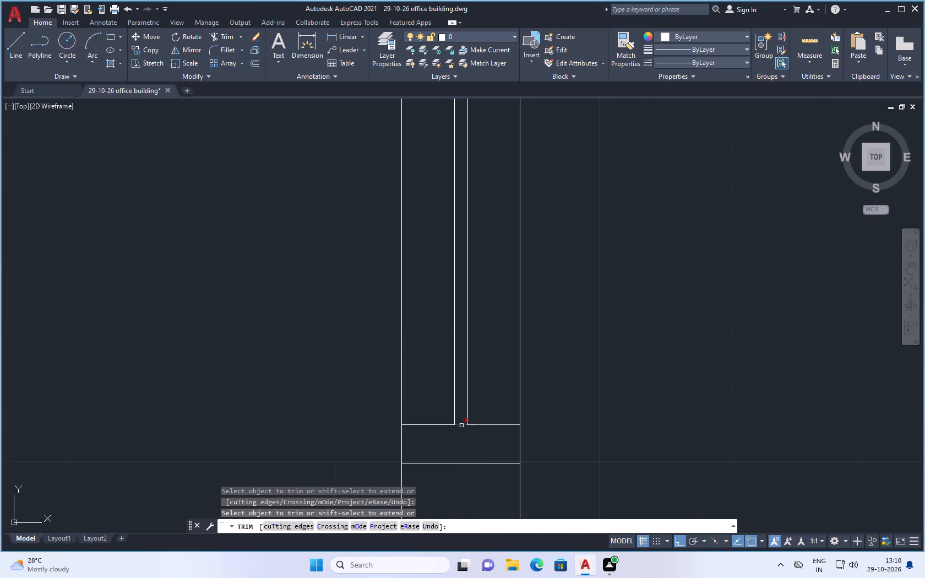
click(461, 426)
key(Escape)
Save the drawing with the finished southwest room window.
key(ctrl+s)
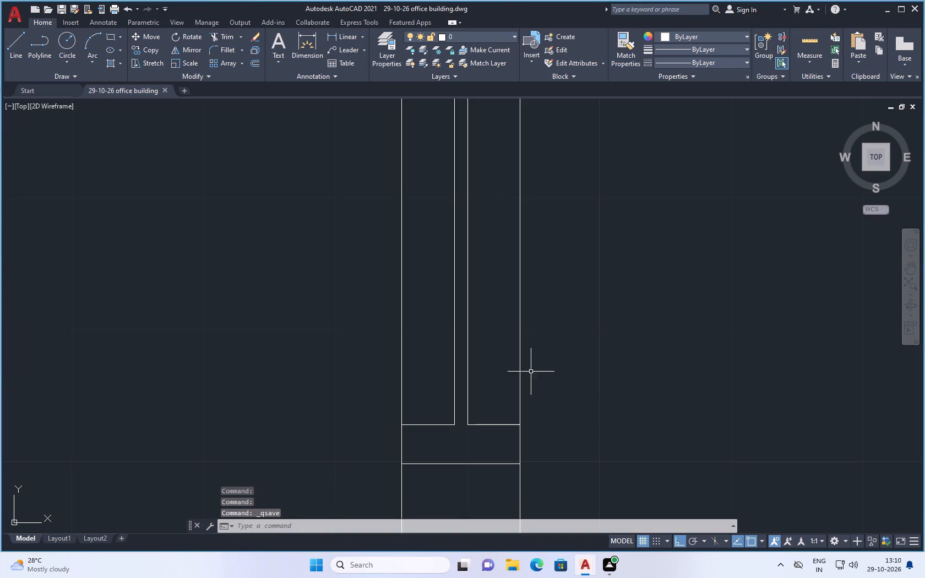
Draw a short line across the south exterior wall of the middle south room, marking a window's west end.
scroll(427, 407, down, 3)
scroll(425, 360, down, 2)
scroll(478, 341, down, 2)
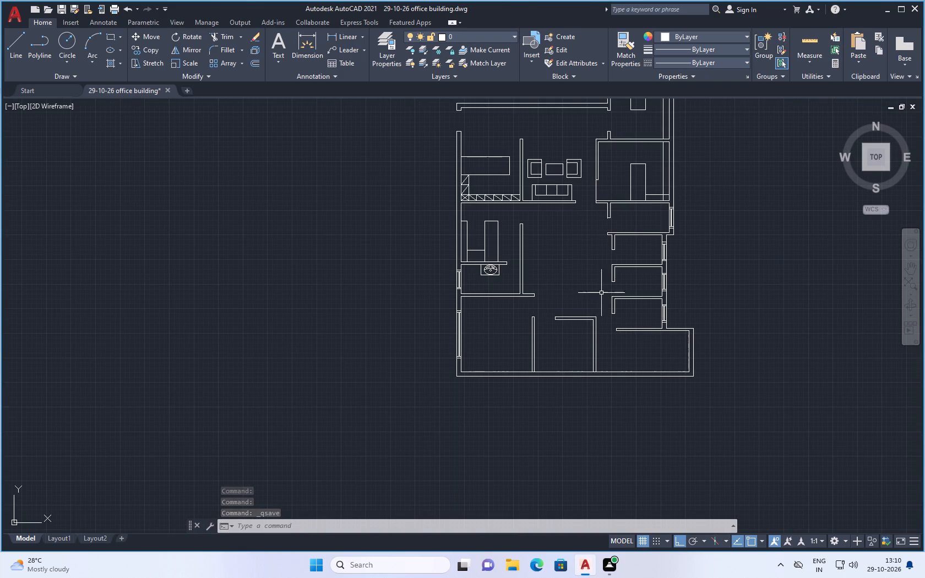
scroll(565, 387, up, 2)
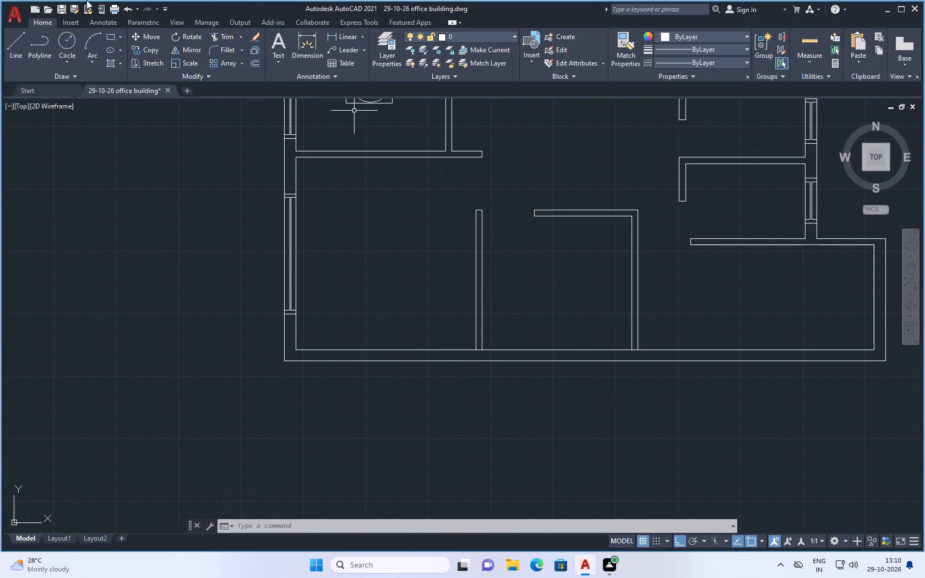
click(13, 47)
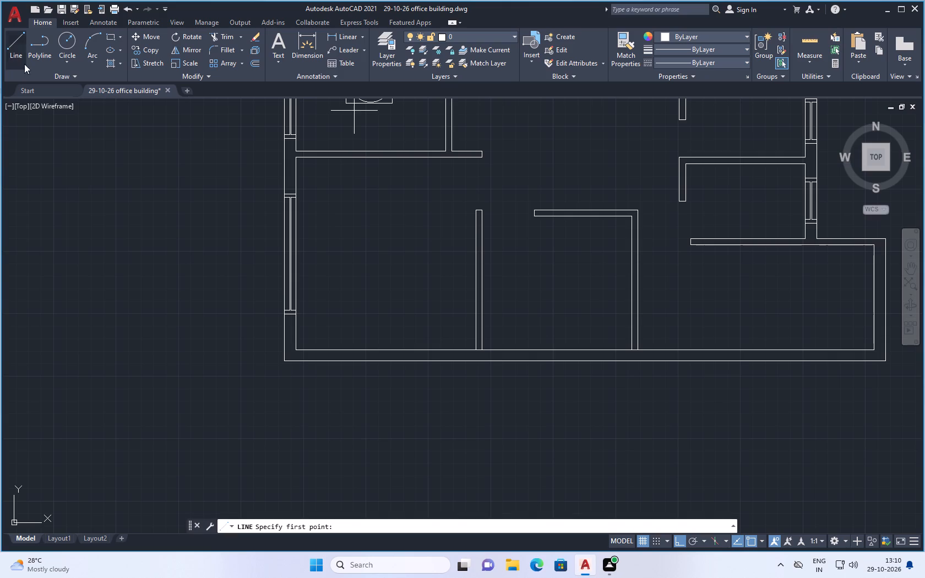
scroll(645, 413, up, 1)
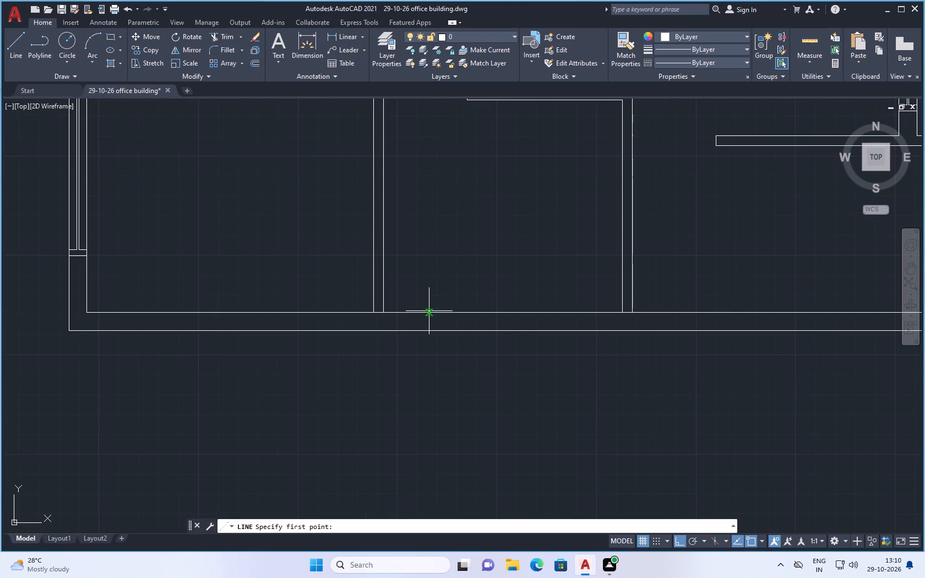
click(429, 311)
click(431, 329)
key(space)
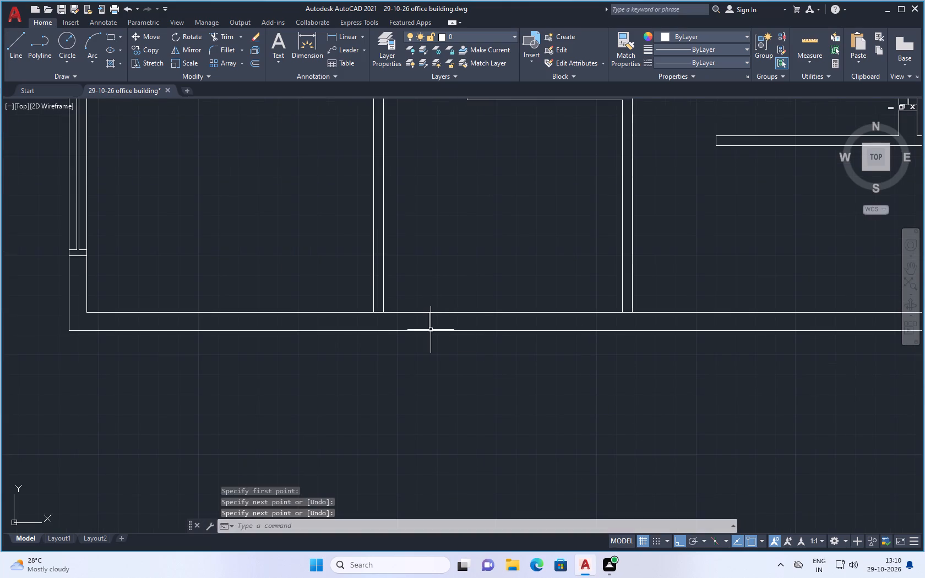
Draw a 6' horizontal centre line eastward inside the south wall from the cross line's midpoint.
key(space)
click(427, 321)
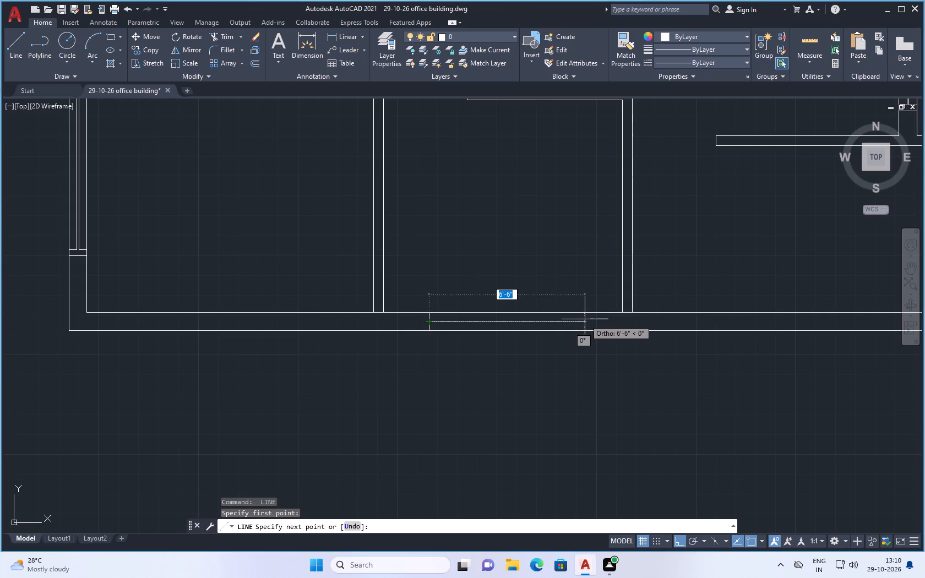
text(6')
key(Return)
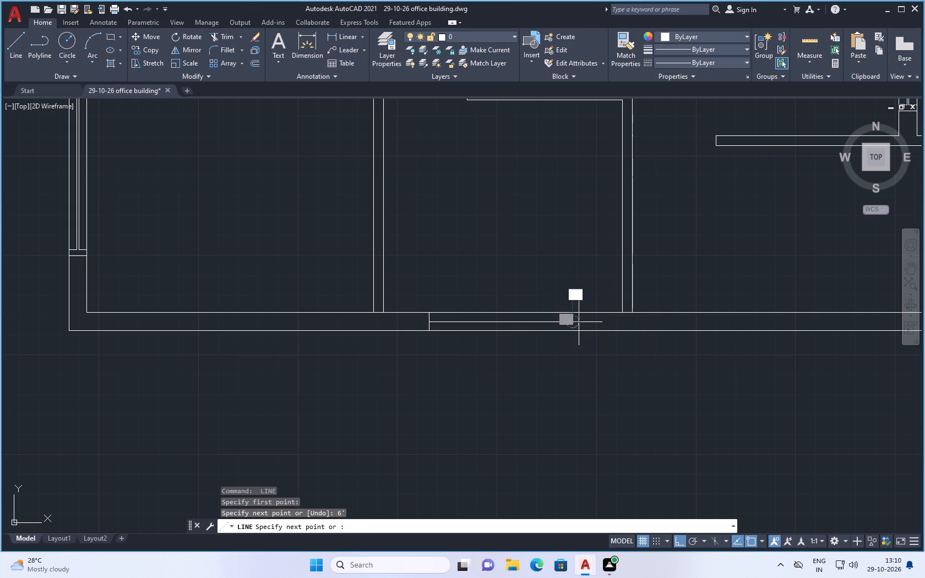
Close the window's east end with a line across the south wall at the end of the centre line.
scroll(579, 321, up, 2)
click(556, 304)
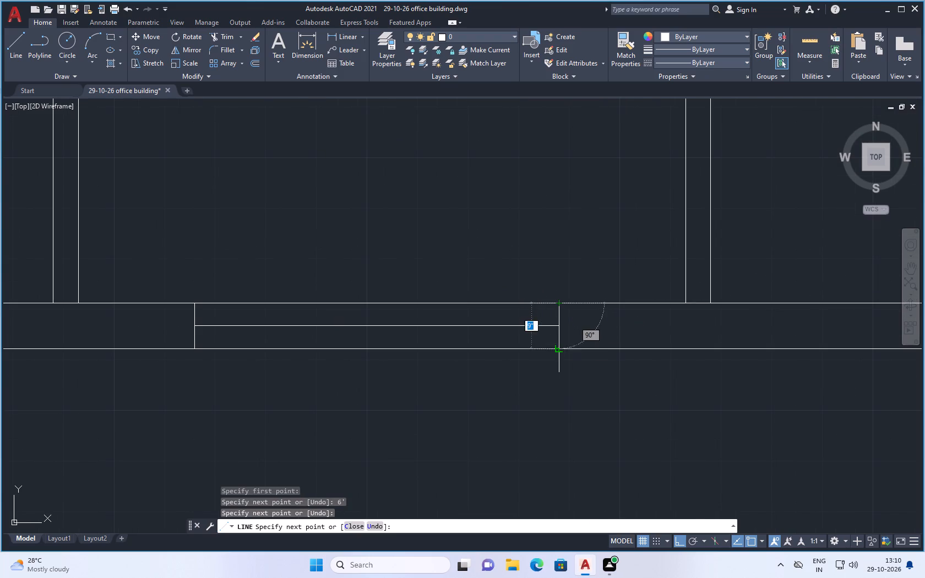
click(558, 348)
key(Escape)
key(space)
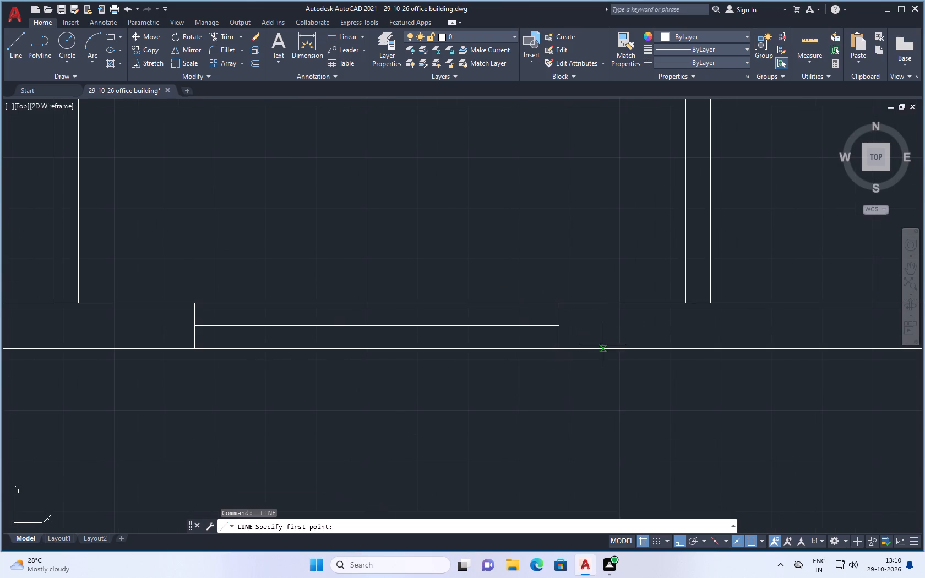
key(Escape)
Offset both end lines of the middle south room's window 3" inward.
key(o)
key(f)
key(f)
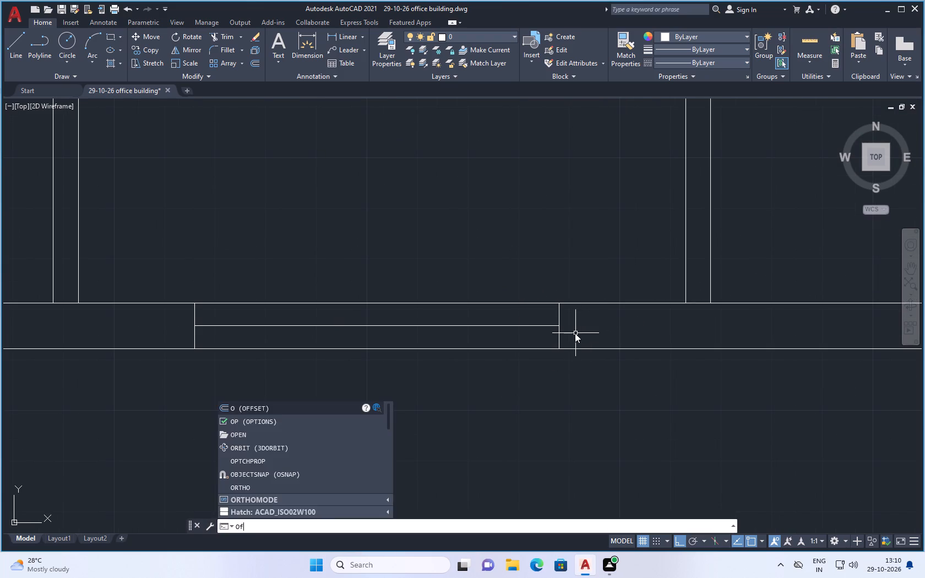
click(298, 417)
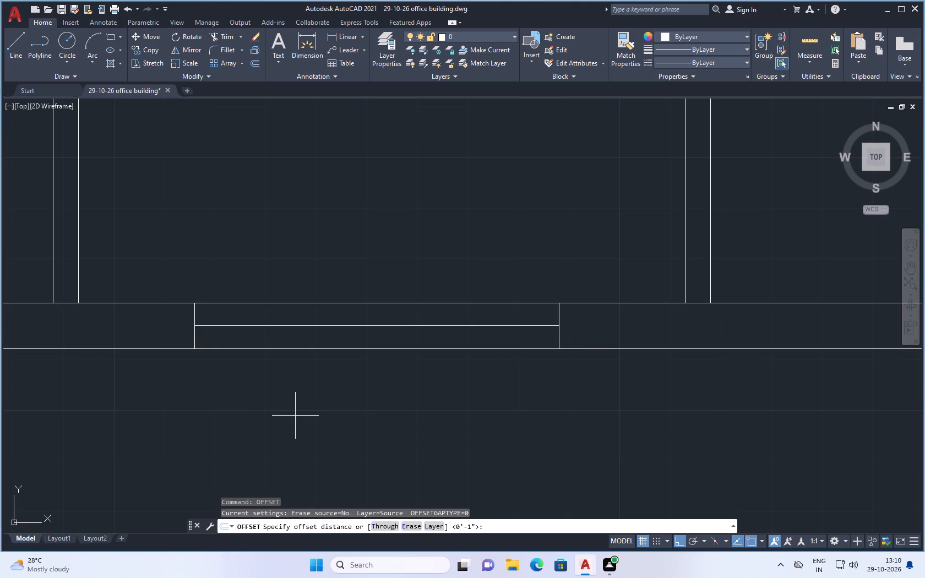
text(3")
key(Return)
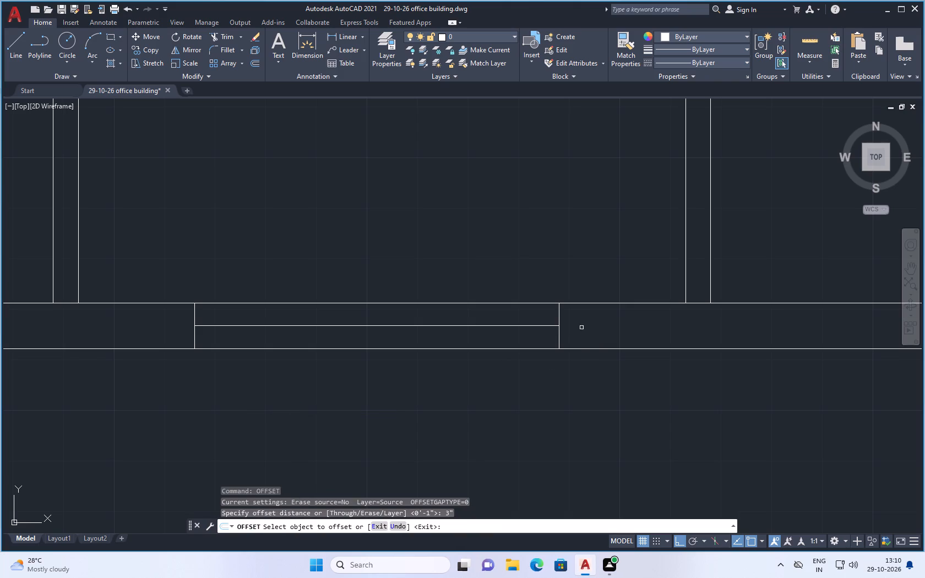
click(559, 314)
click(525, 317)
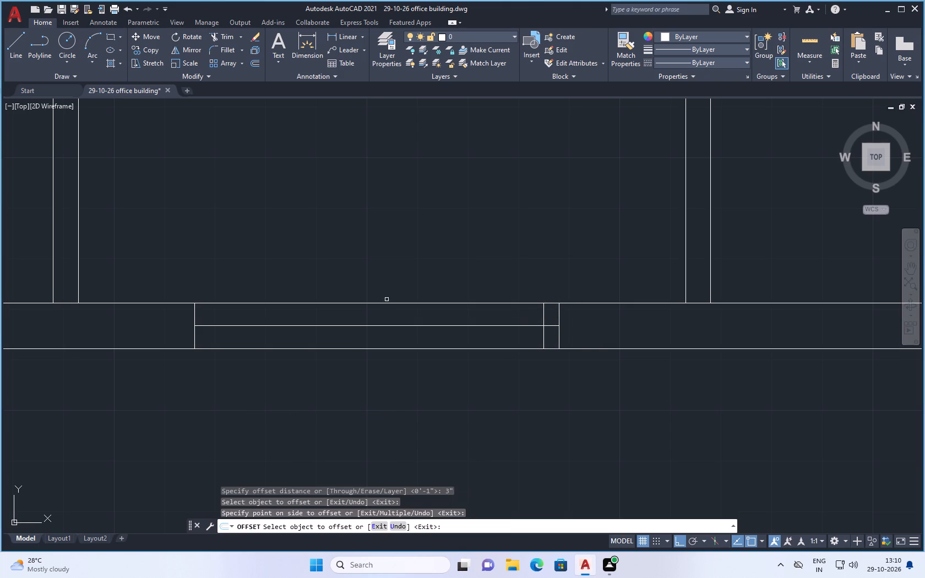
drag(195, 315, 206, 315)
click(247, 315)
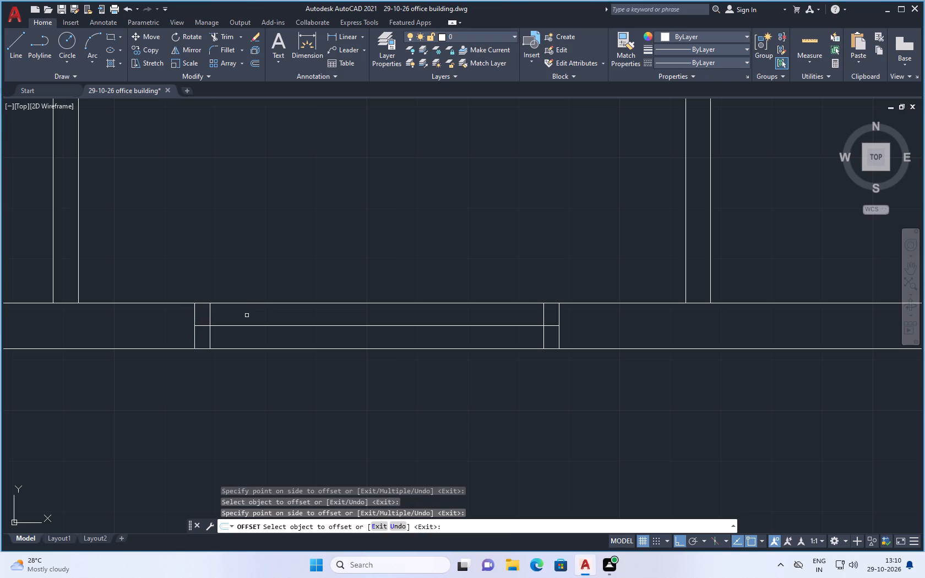
key(space)
Offset the window's horizontal centre line 0.5" to the north and 0.5" to the south.
key(space)
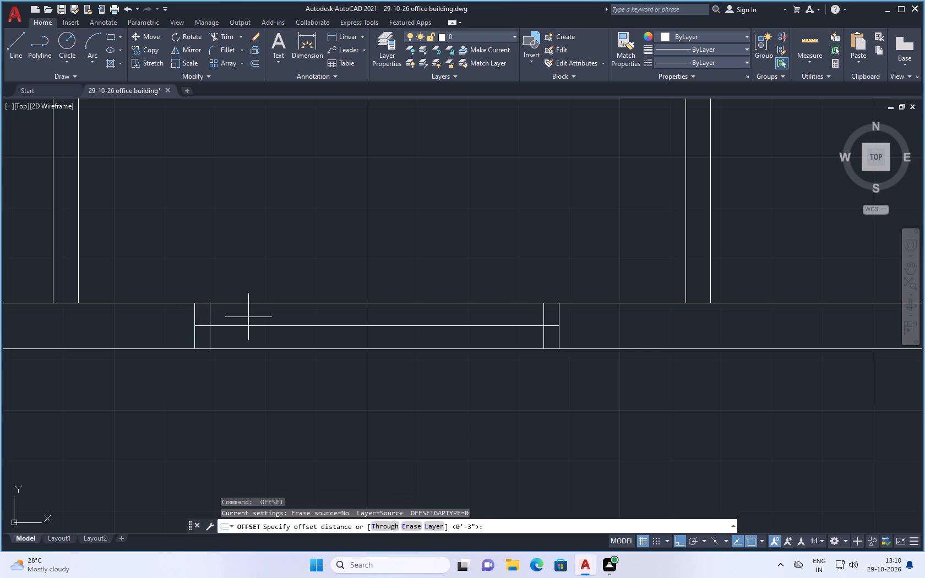
text(0.)
key(5)
key(shift+quotedbl)
key(Return)
click(294, 325)
click(304, 309)
scroll(302, 328, up, 2)
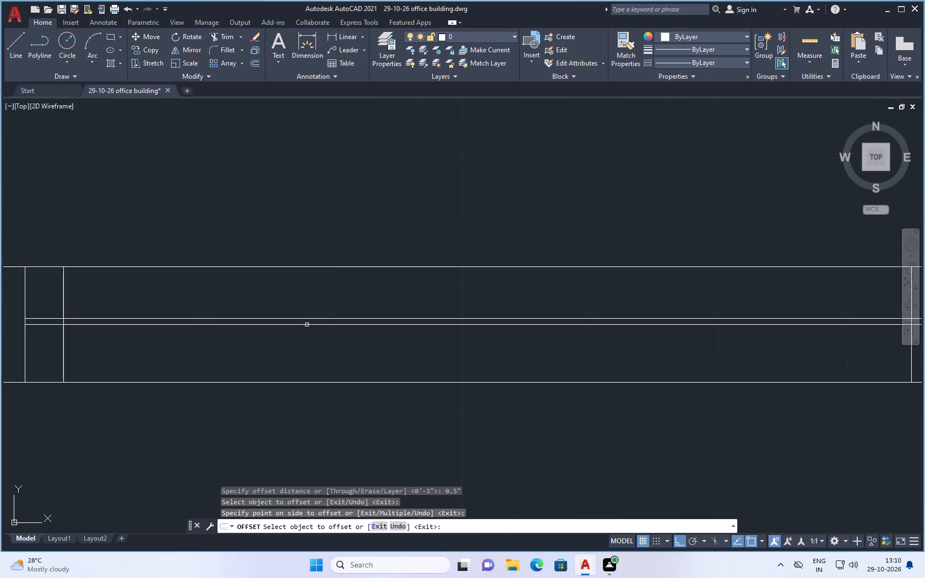
click(308, 323)
click(305, 347)
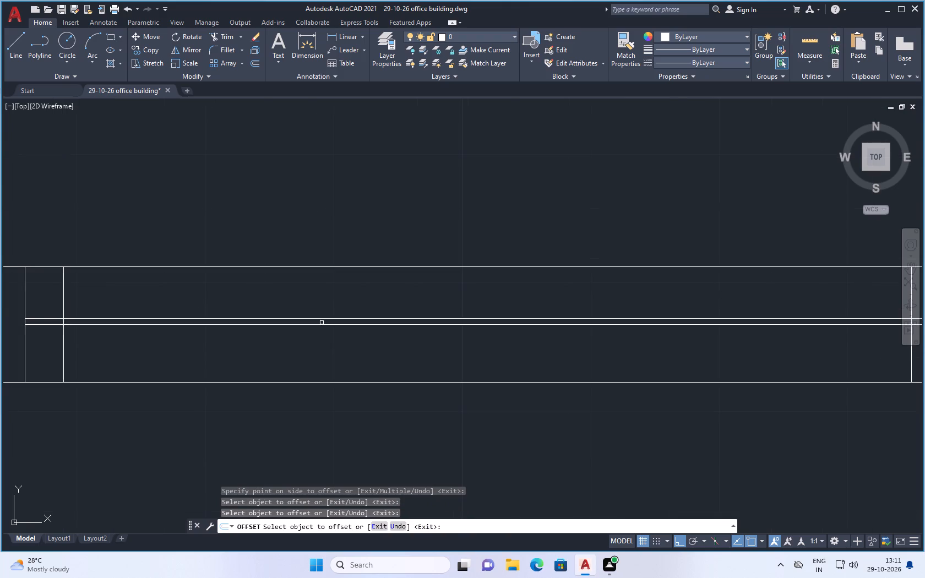
click(322, 323)
click(328, 324)
click(324, 350)
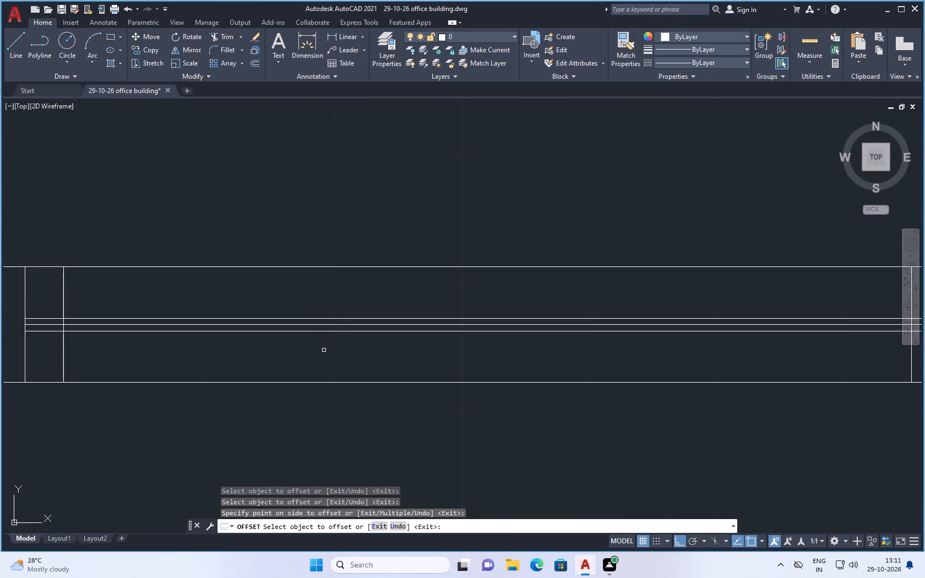
key(Escape)
Delete the window's original centre line, keeping the two offset glazing lines.
click(333, 324)
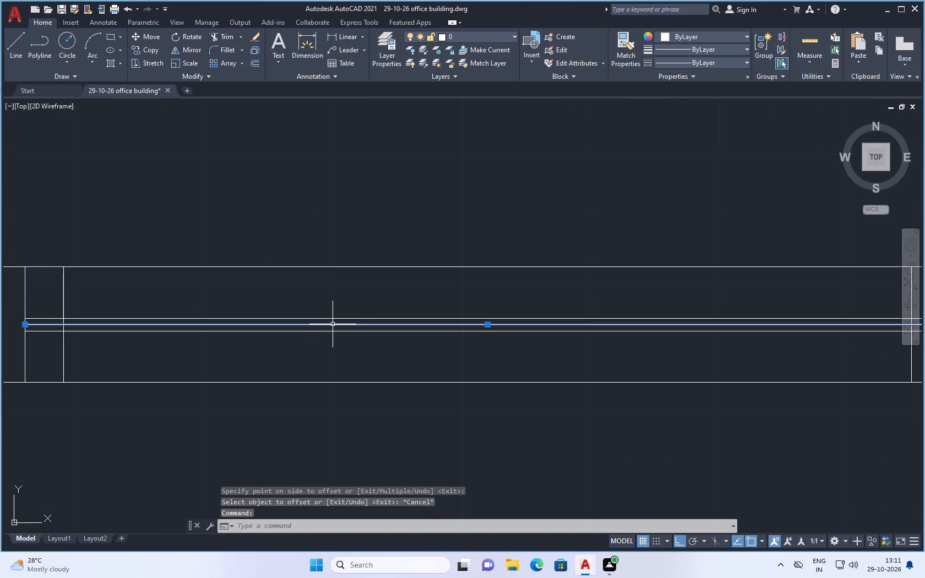
key(Delete)
Trim the glazing lines inside the window's west jamb and the jamb line's segment between them.
scroll(370, 339, down, 1)
scroll(193, 317, up, 1)
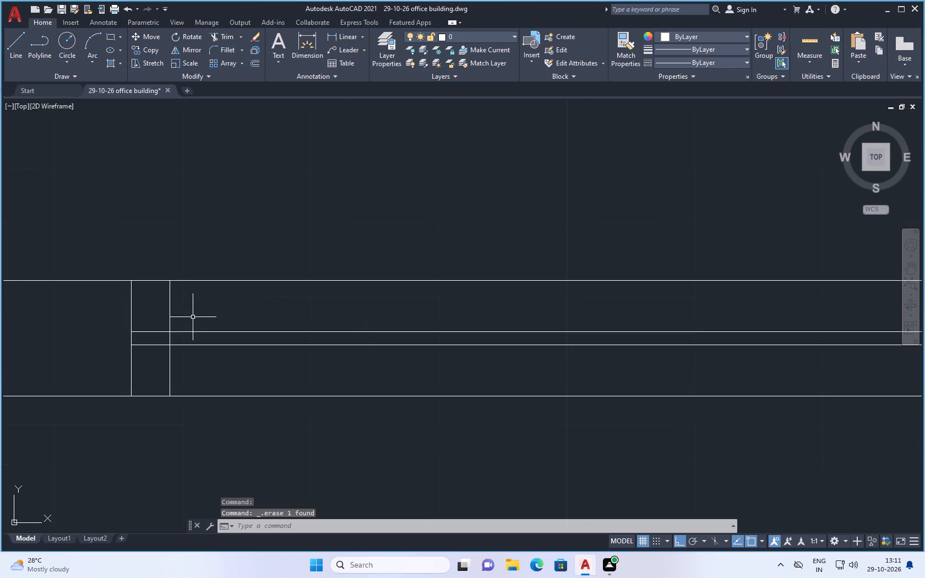
text(tr)
key(Return)
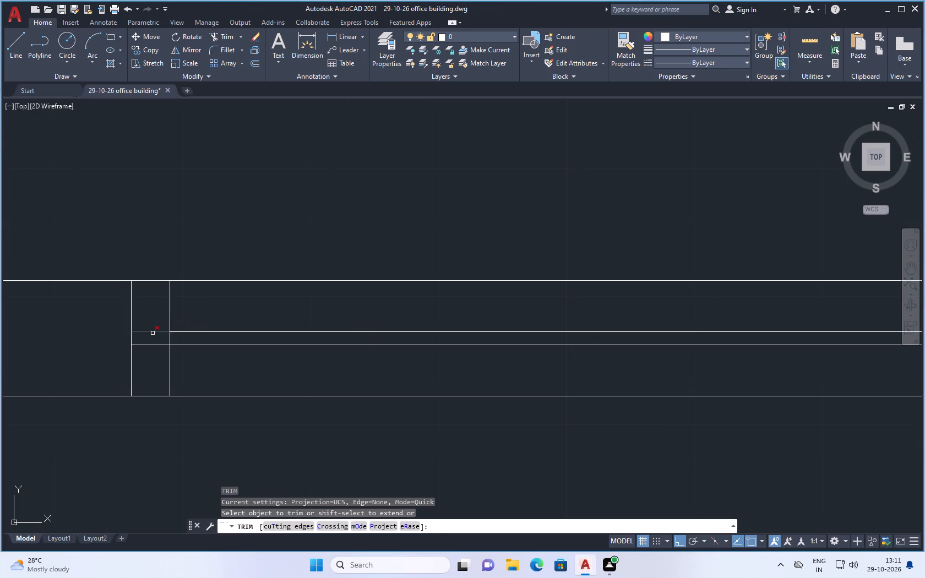
click(153, 332)
click(153, 346)
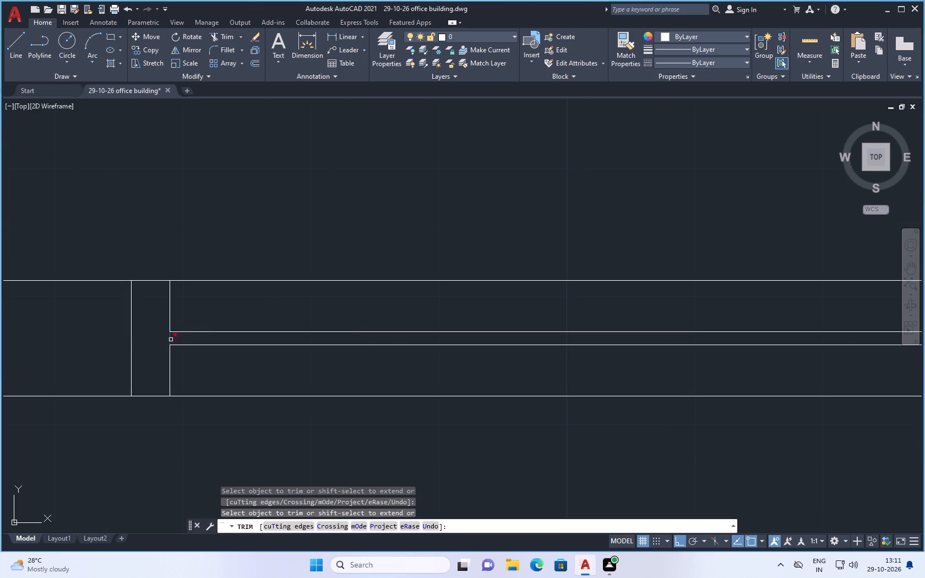
click(170, 340)
Trim the glazing lines inside the window's east jamb and the jamb line's segment between them.
scroll(242, 366, down, 2)
scroll(515, 361, up, 1)
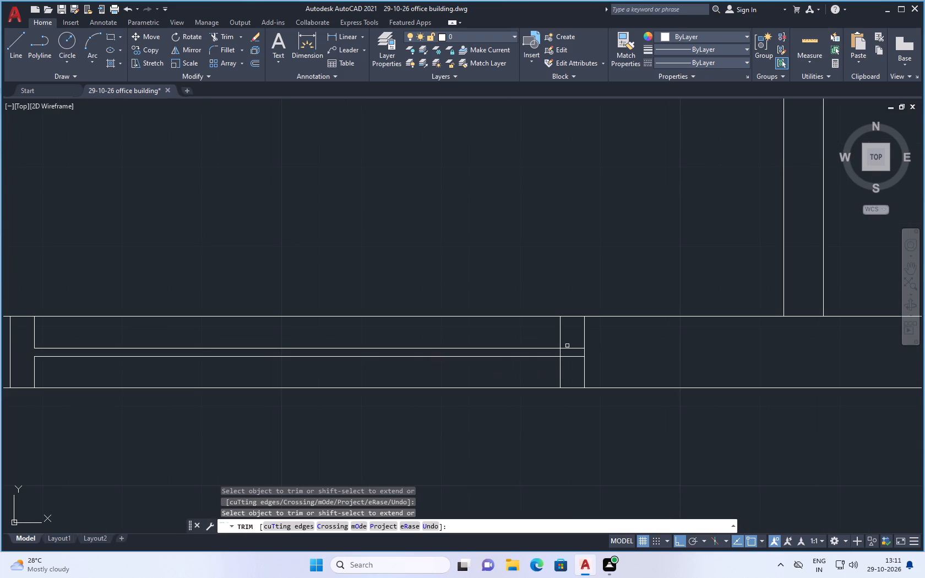
click(570, 350)
click(572, 359)
double_click(572, 357)
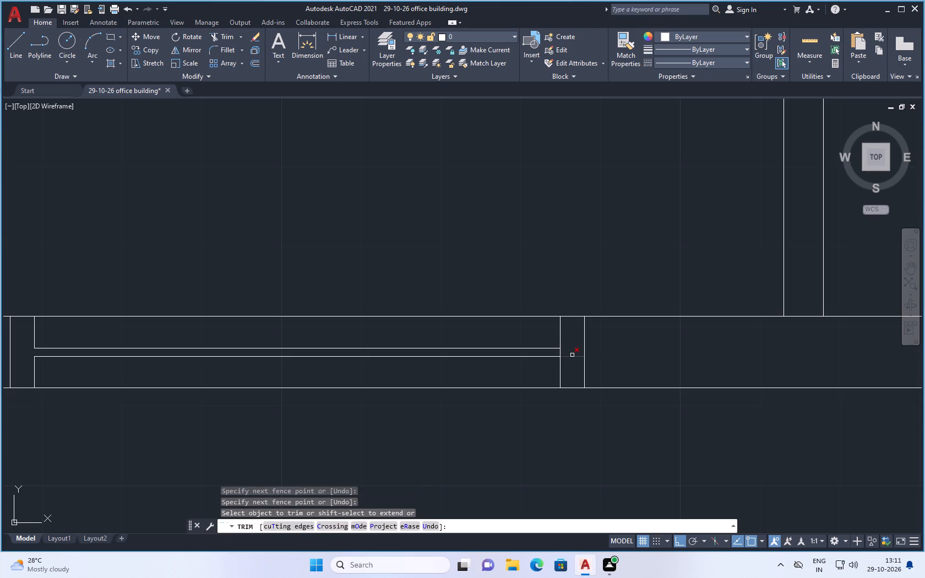
scroll(565, 354, up, 3)
click(539, 351)
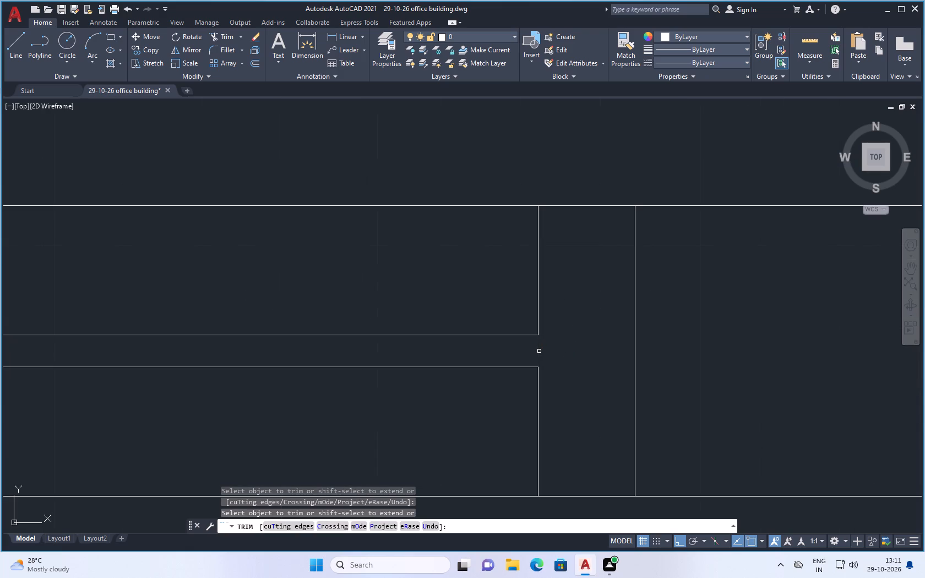
key(Escape)
Draw a vertical line across the southeast room from its north wall to its south wall, near the step in the exterior wall.
scroll(327, 425, down, 5)
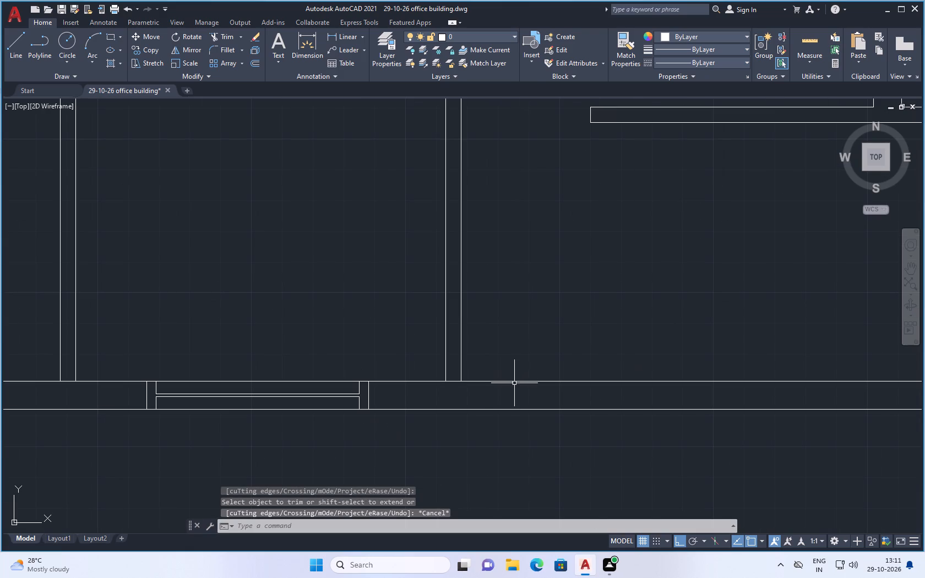
scroll(469, 325, down, 1)
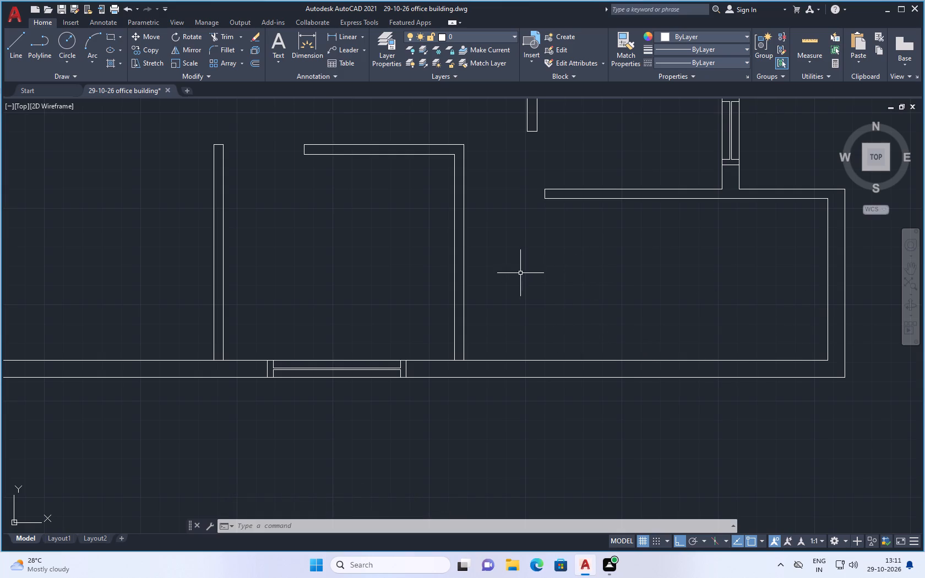
scroll(529, 358, down, 2)
scroll(697, 322, up, 1)
click(18, 48)
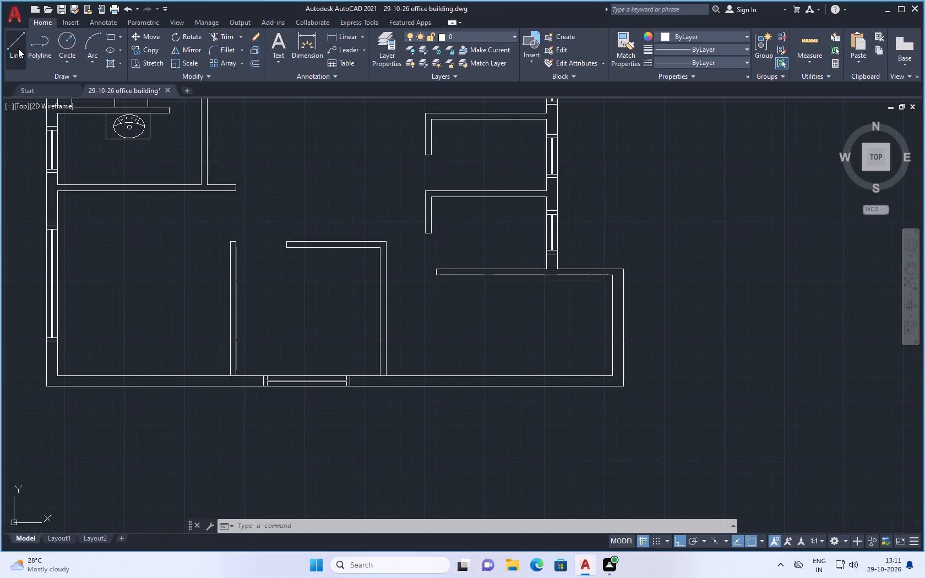
click(545, 275)
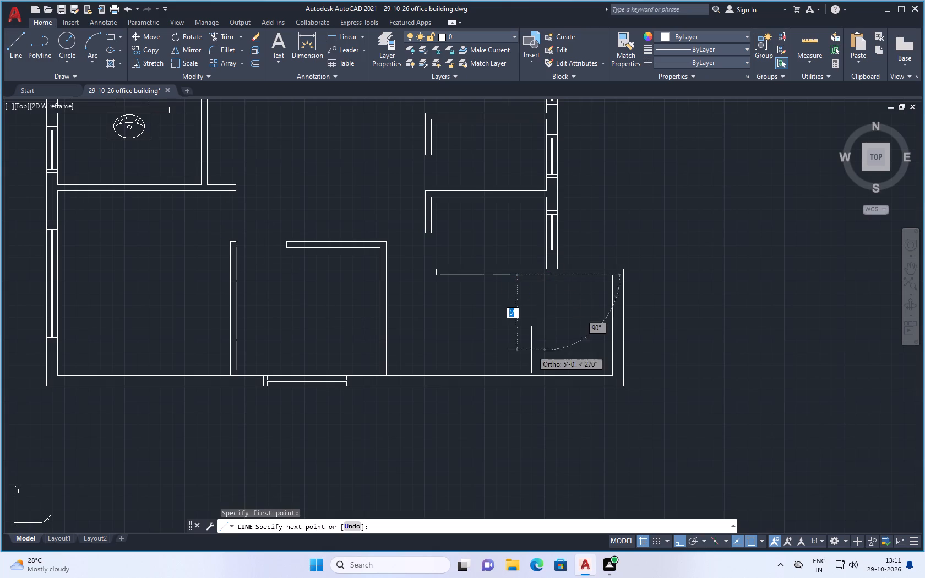
click(545, 375)
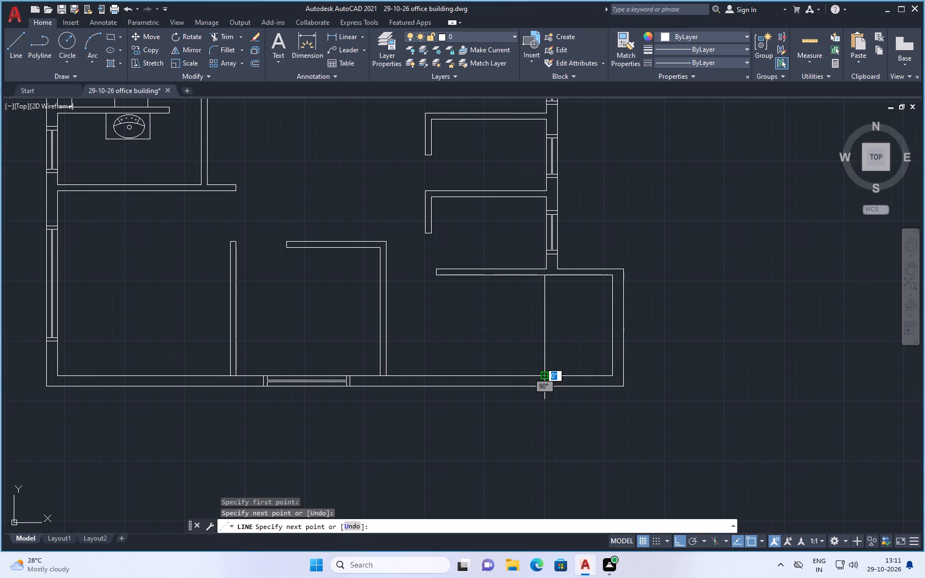
key(Escape)
Draw a line about 15'-9" long along the southeast room's south wall inner face, from the west partition to the east wall.
scroll(545, 334, up, 1)
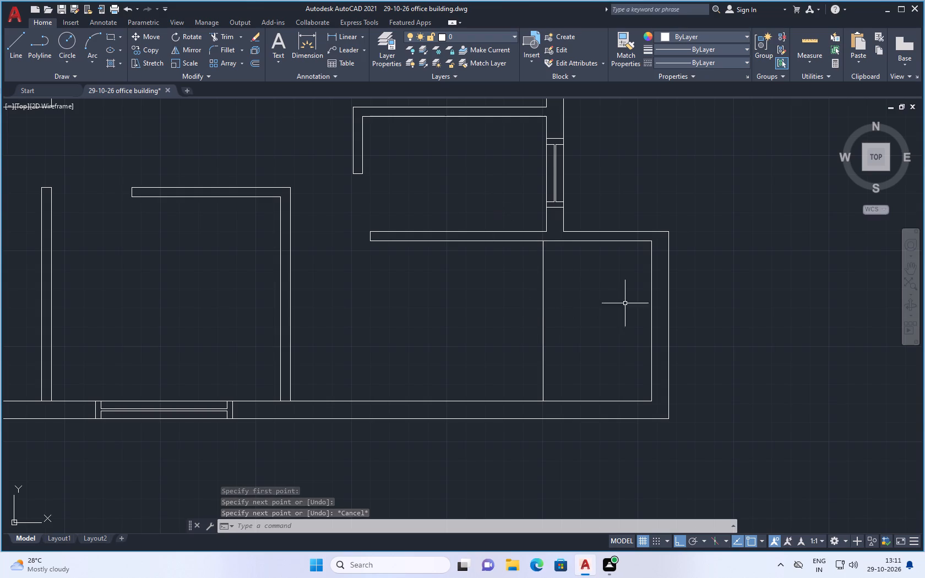
key(space)
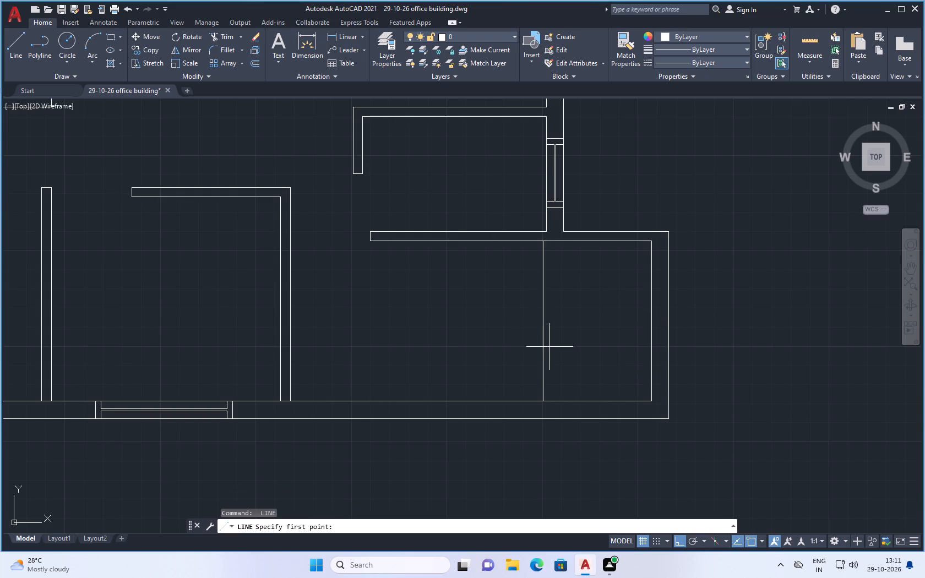
key(Escape)
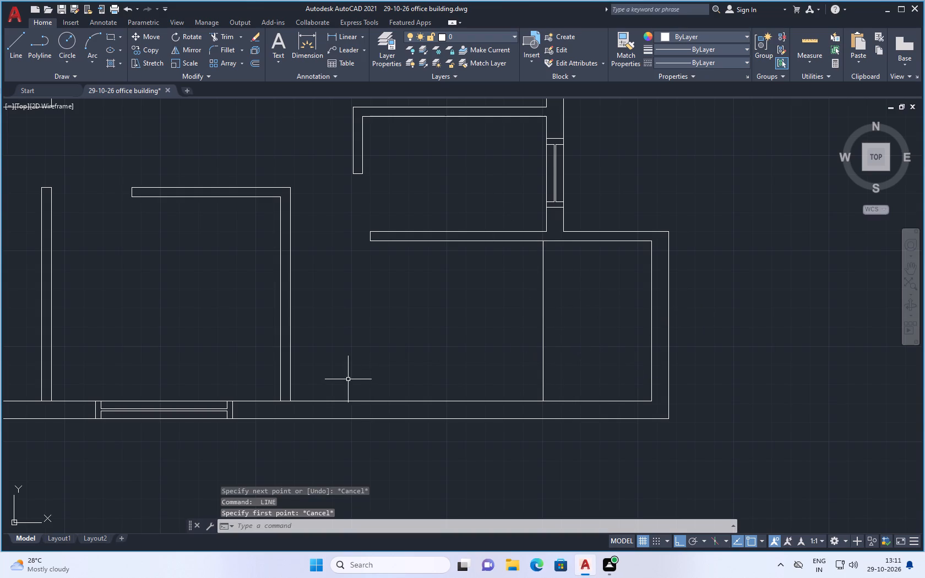
click(9, 40)
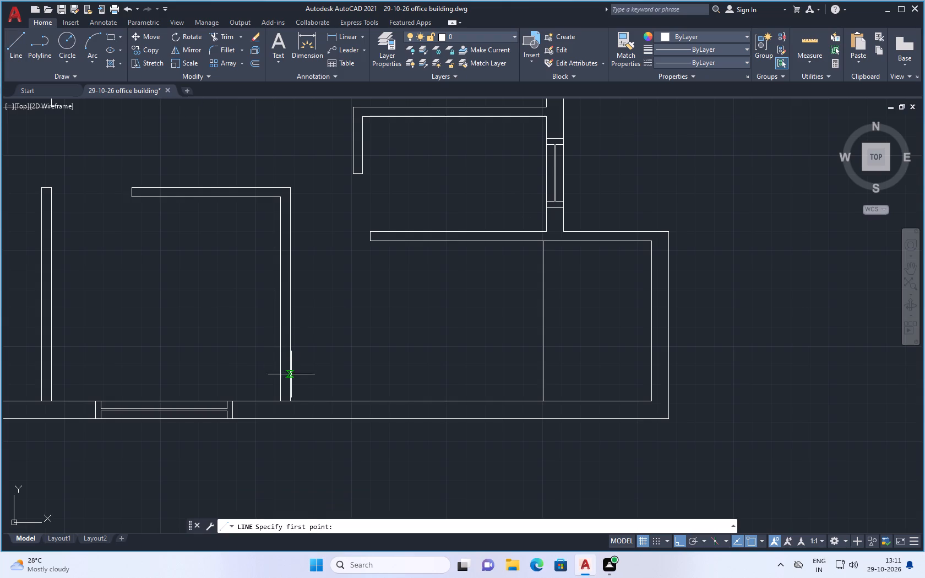
click(289, 398)
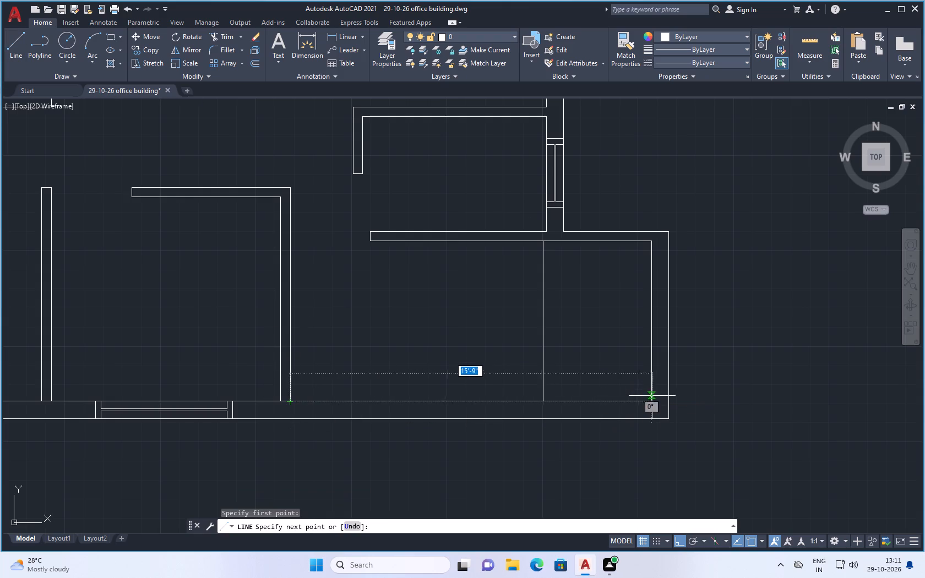
click(652, 401)
key(Escape)
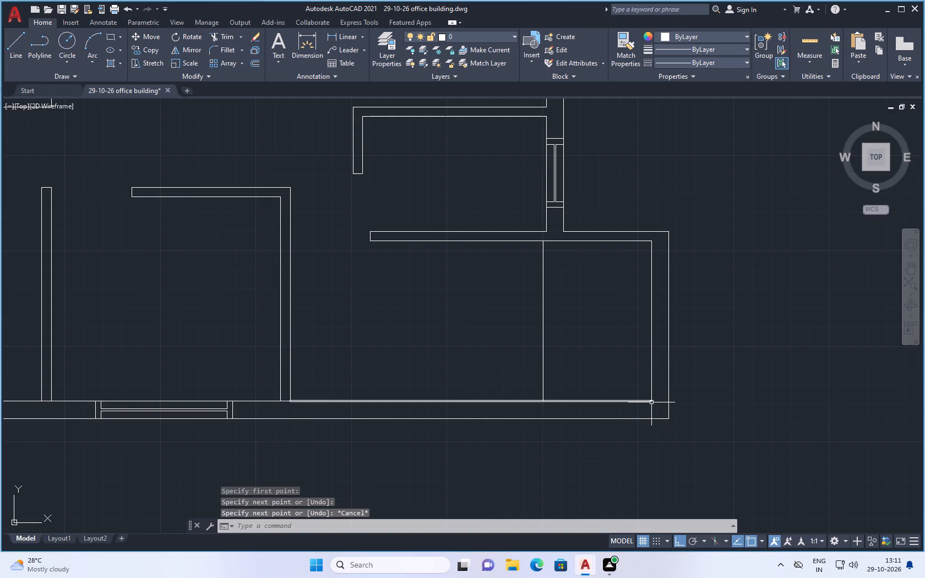
Offset the line along the southeast room's south wall 2' north into the room.
key(o)
key(f)
key(f)
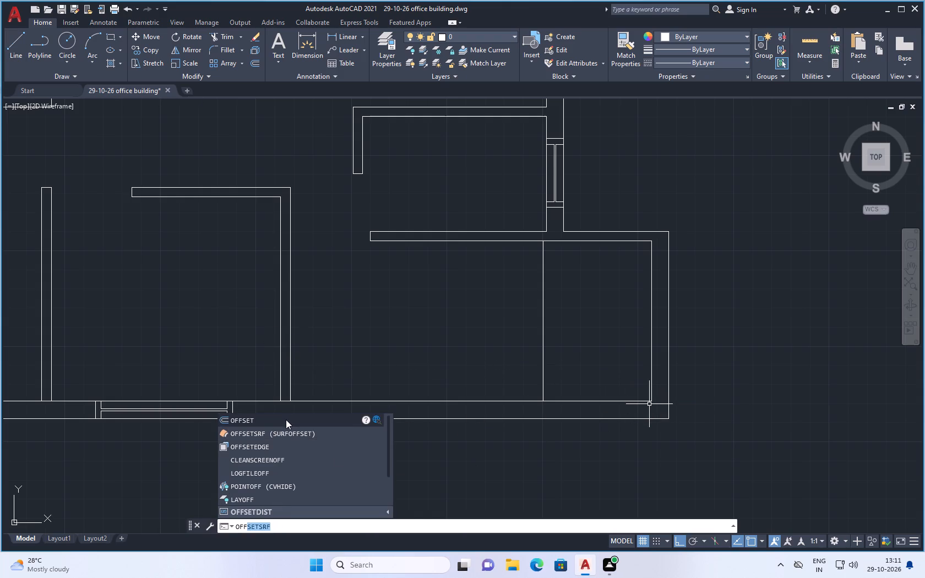
click(286, 419)
text(2')
key(Return)
click(405, 401)
click(425, 341)
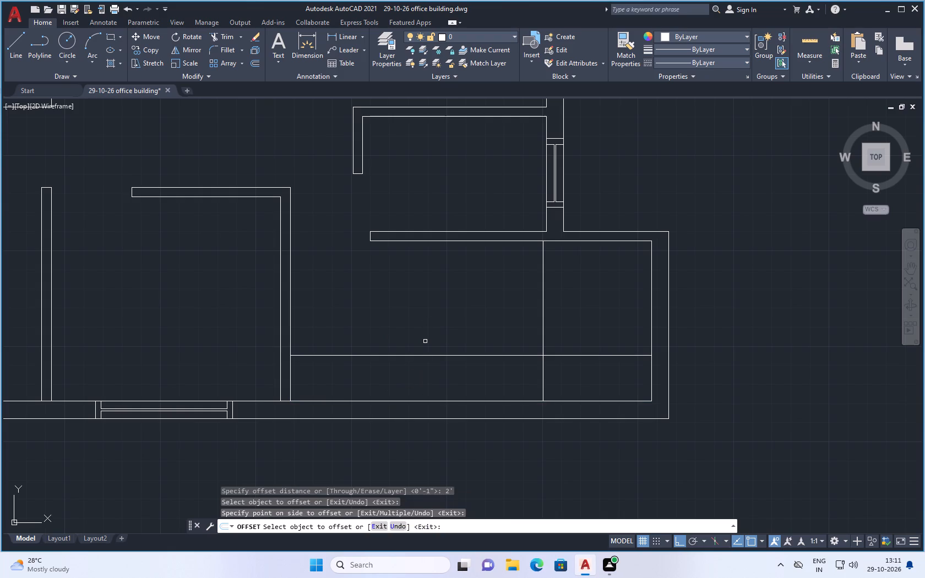
key(Escape)
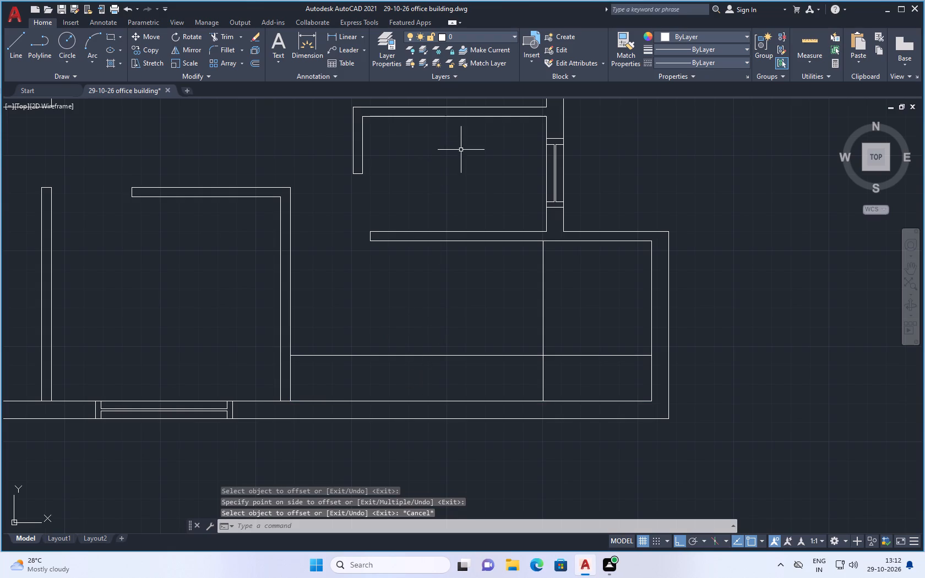
Trim the part of the offset line that extends east of the room's vertical line.
key(t)
key(r)
key(Return)
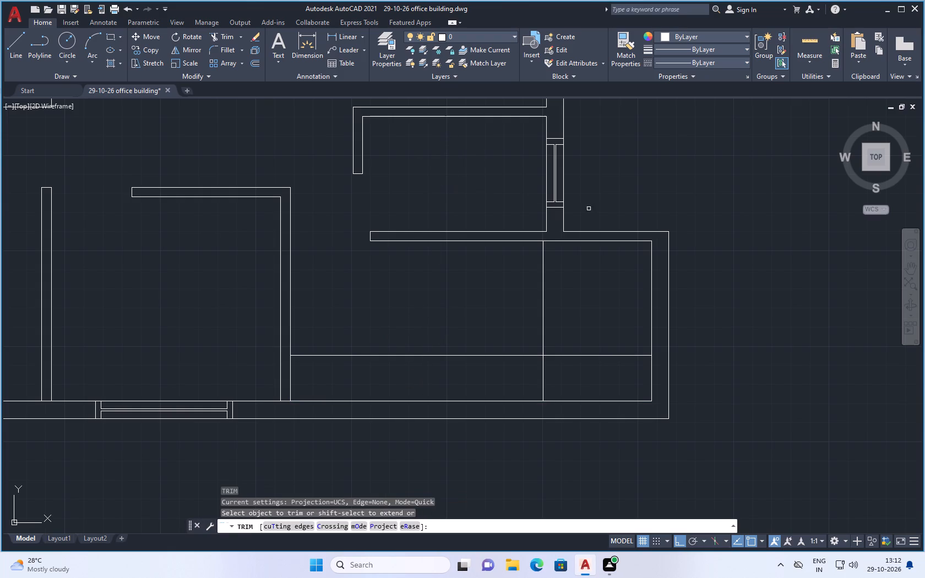
click(590, 355)
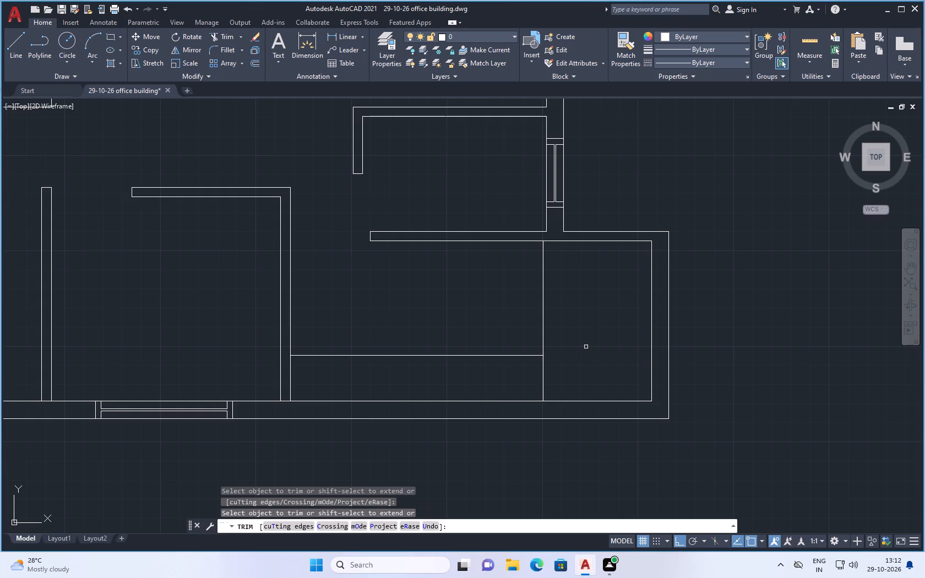
key(Escape)
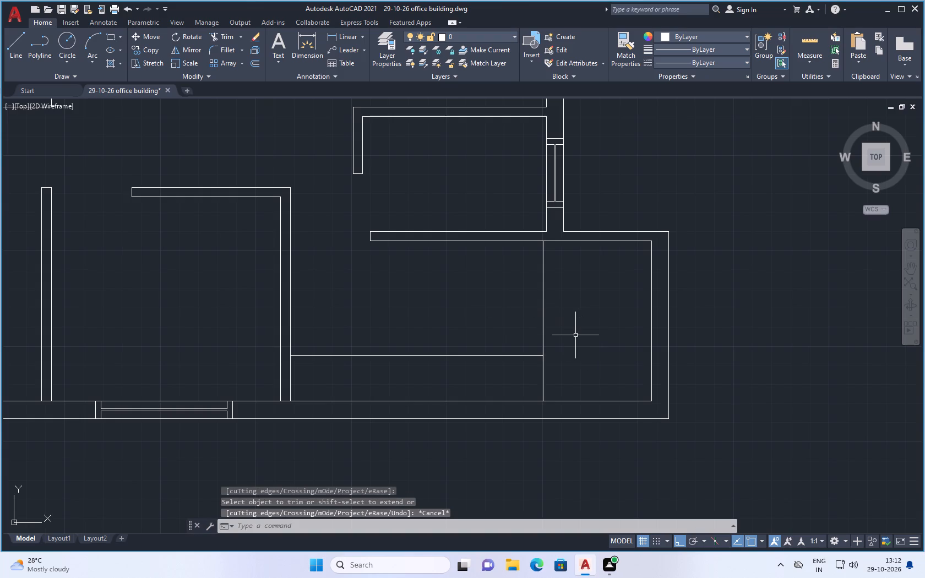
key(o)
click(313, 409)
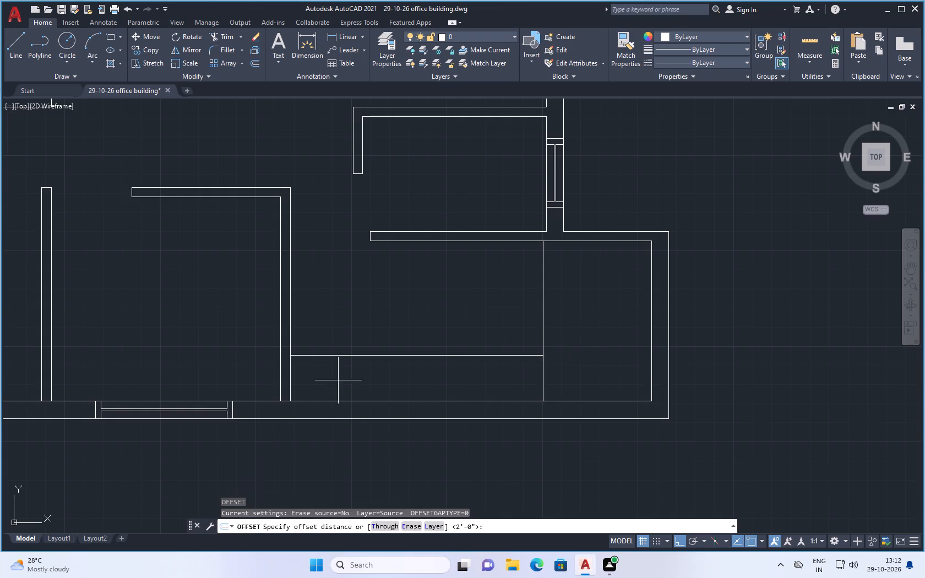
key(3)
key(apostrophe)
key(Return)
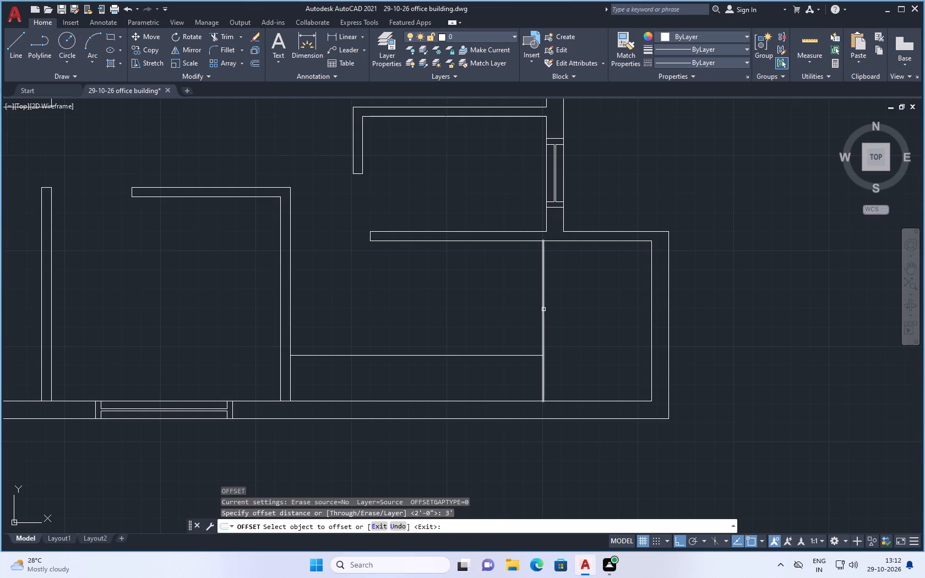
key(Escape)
Offset the southeast room's full-height vertical line 4" to the east.
key(space)
text(4")
key(Return)
click(543, 323)
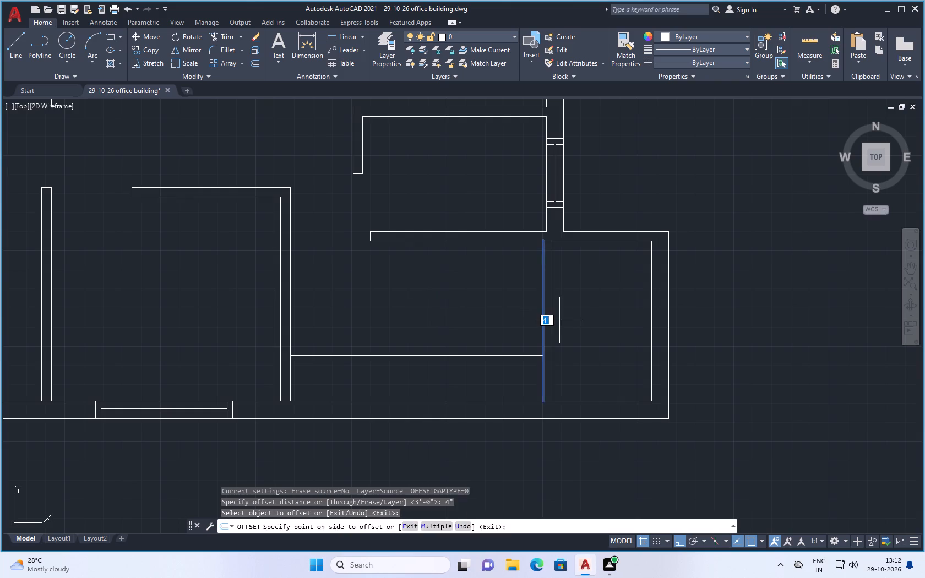
click(559, 320)
key(Escape)
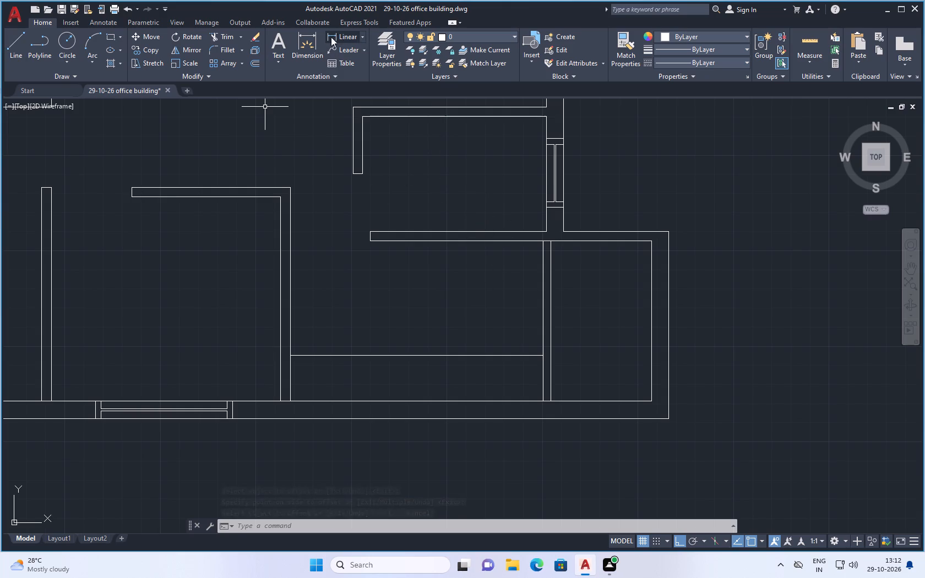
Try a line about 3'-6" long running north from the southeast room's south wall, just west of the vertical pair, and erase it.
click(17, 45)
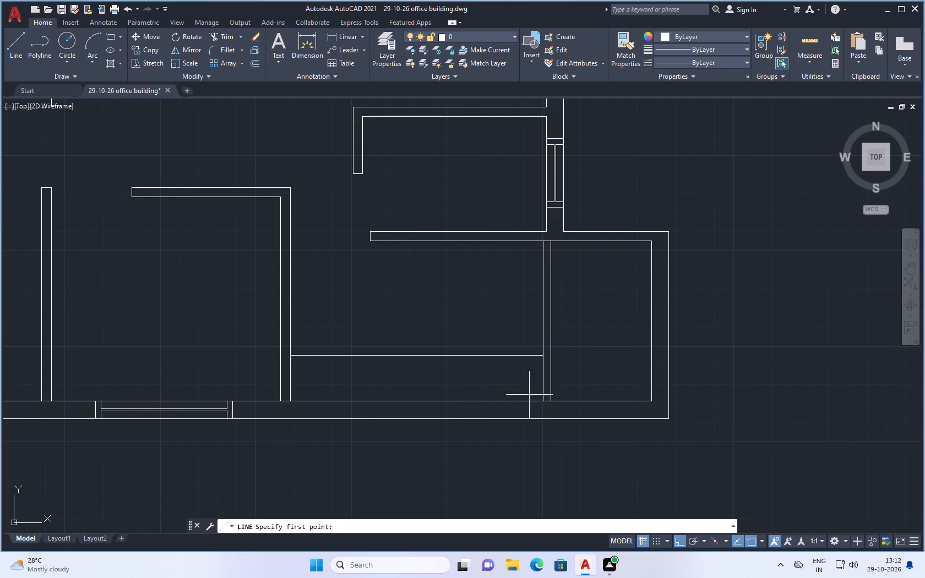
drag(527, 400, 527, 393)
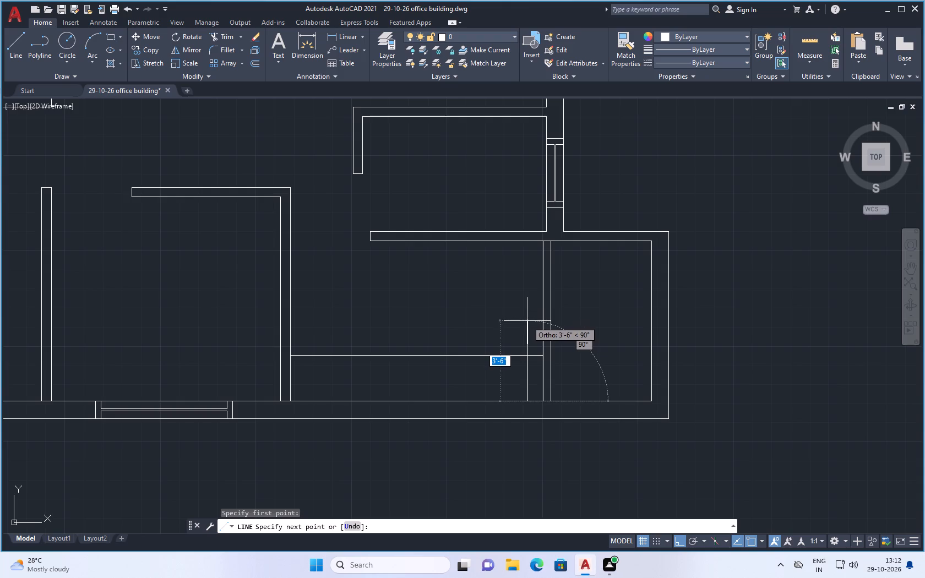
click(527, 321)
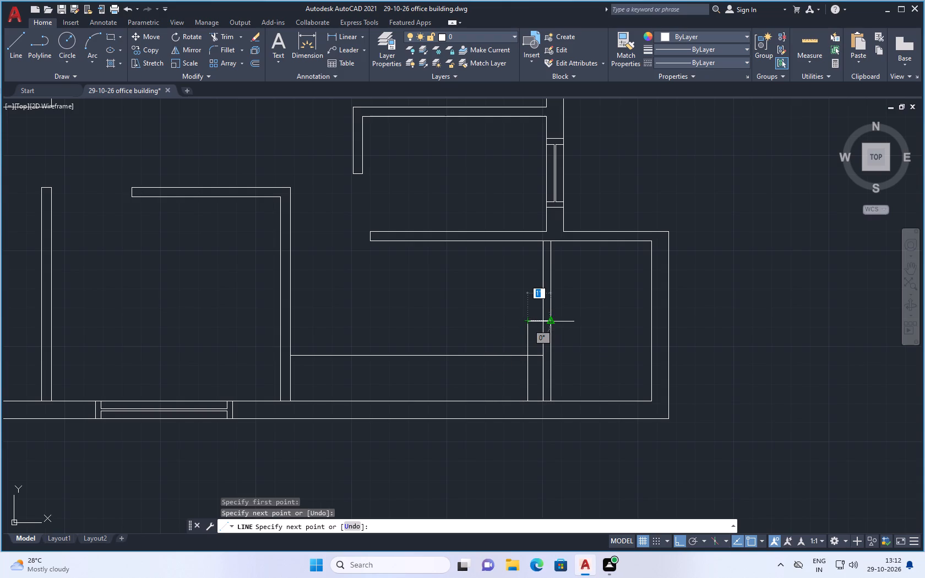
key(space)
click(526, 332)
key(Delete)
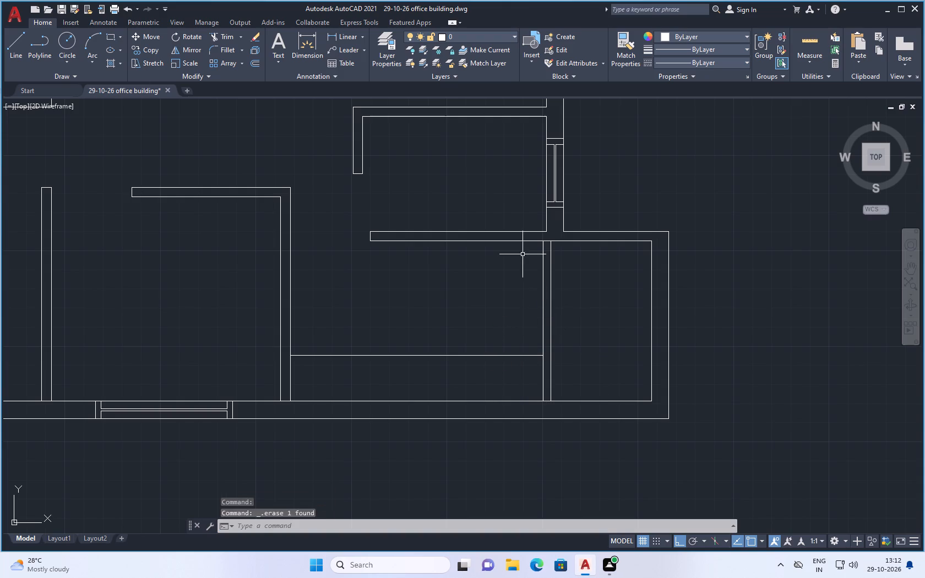
Draw a line about 4' north from the south wall, continuing east to the offset vertical line and back west past the first line.
click(10, 39)
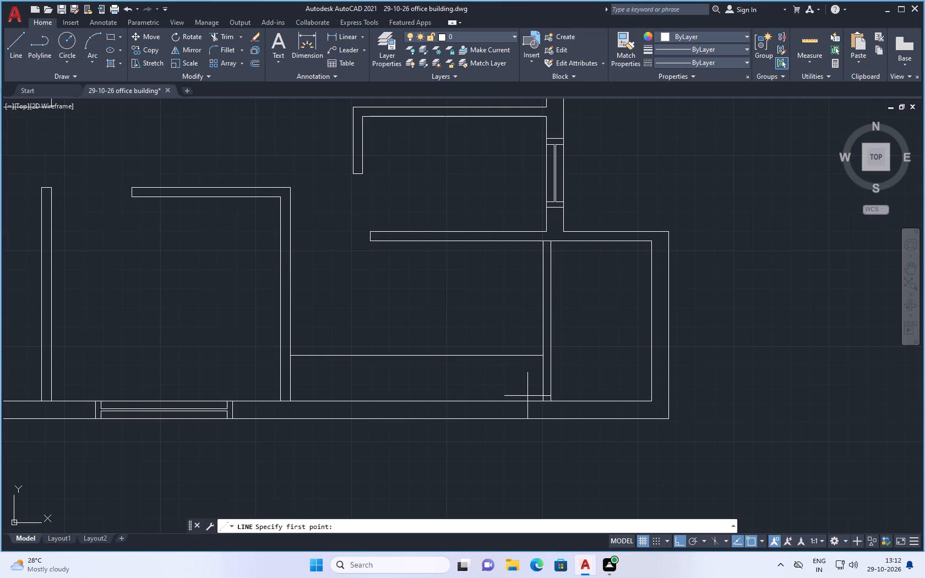
drag(526, 400, 529, 395)
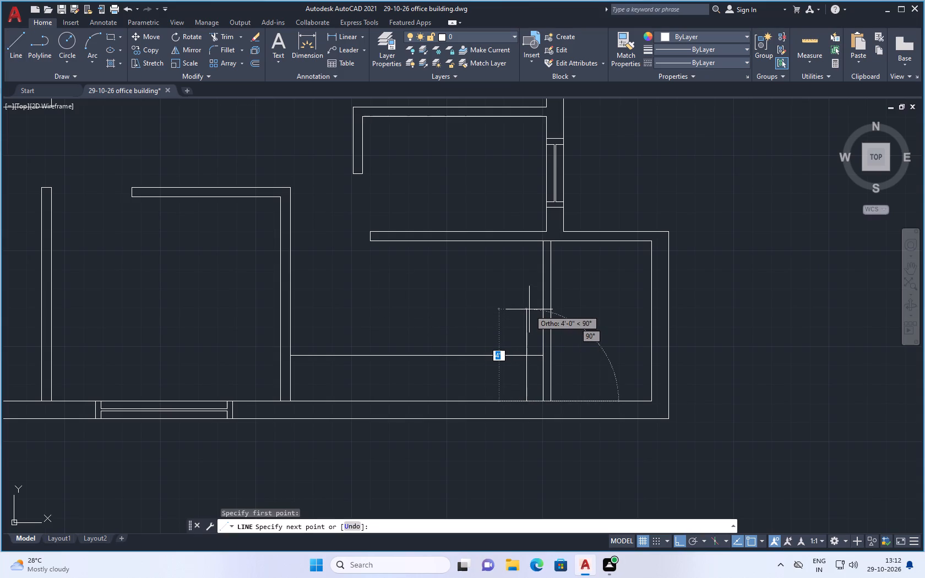
click(529, 309)
click(552, 310)
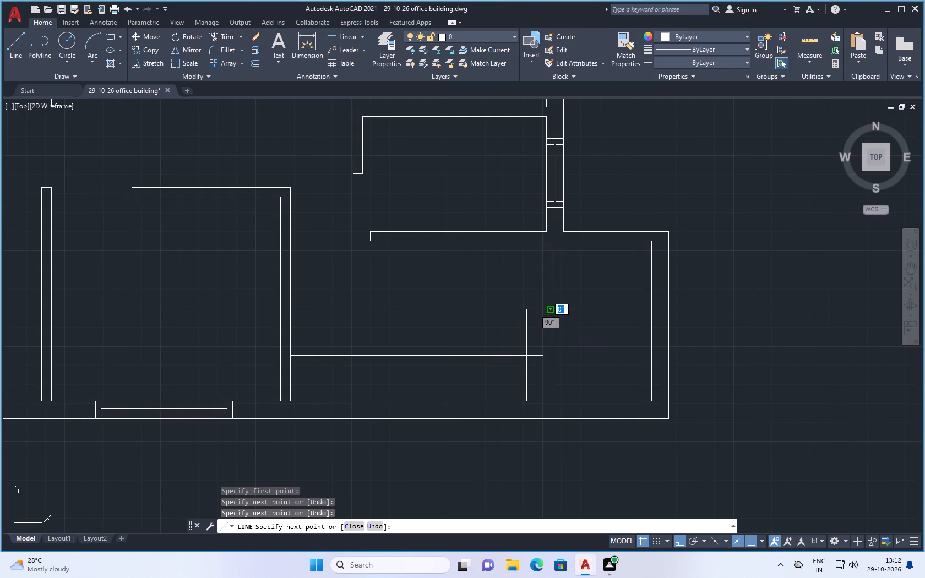
click(488, 312)
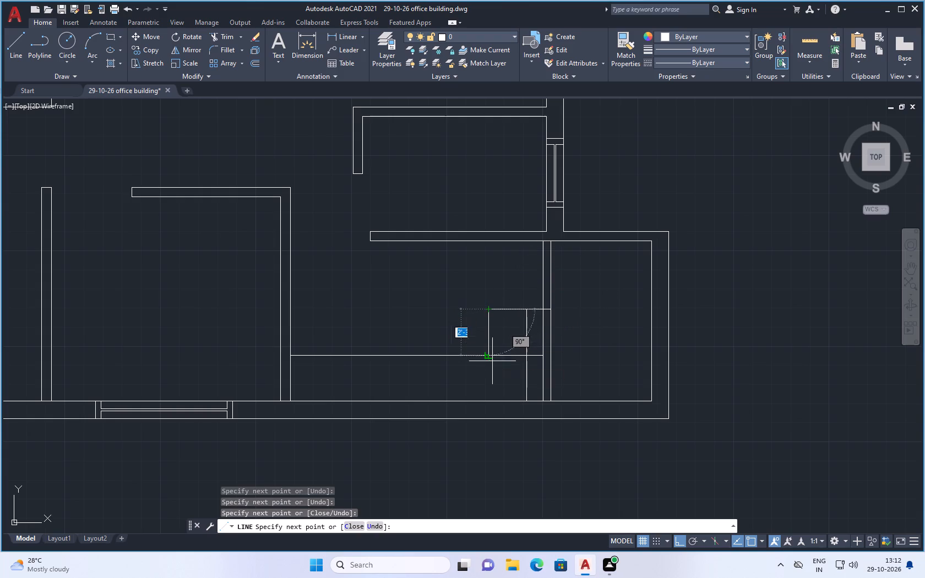
key(Escape)
Draw a 2' vertical line from the new horizontal line down to the counter's front line, near the horizontal line's west end.
scroll(501, 313, up, 1)
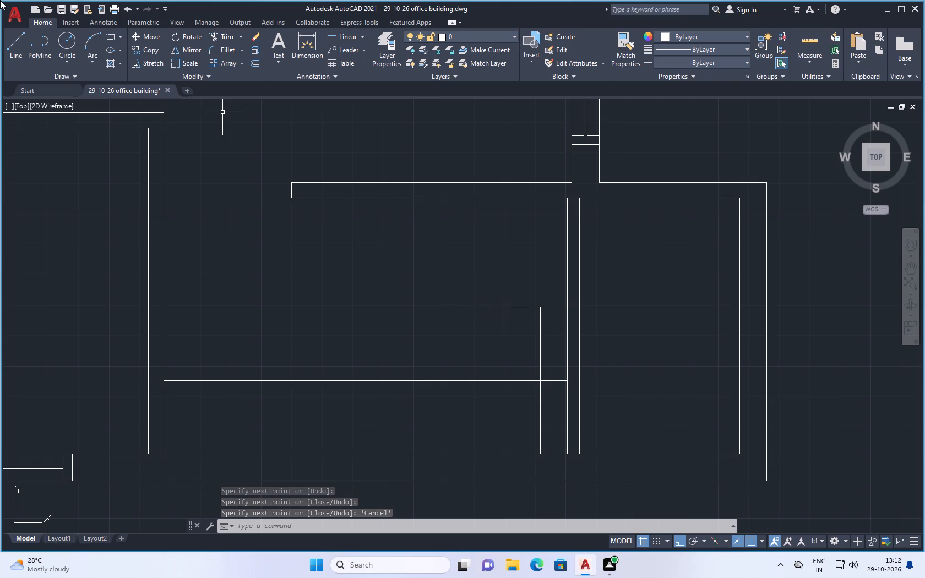
click(15, 41)
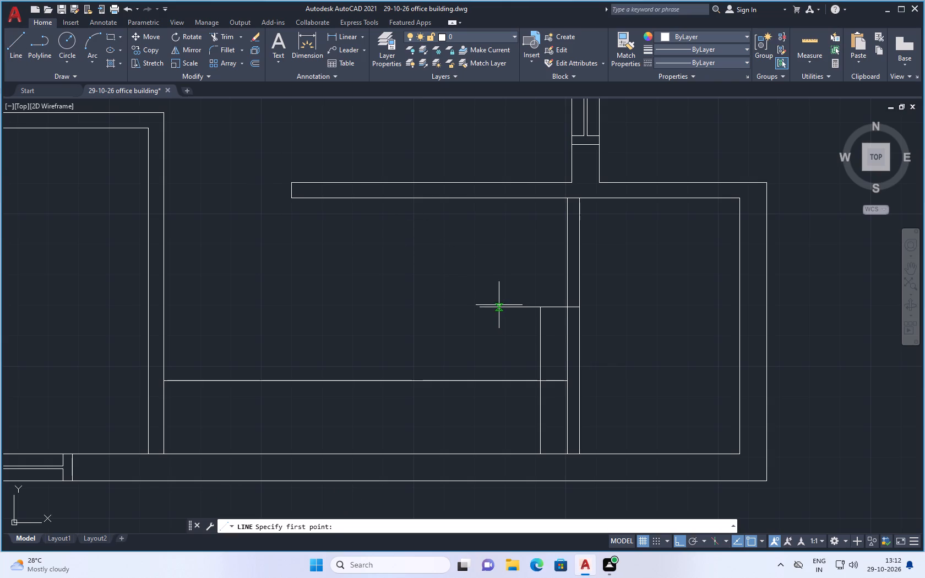
click(498, 306)
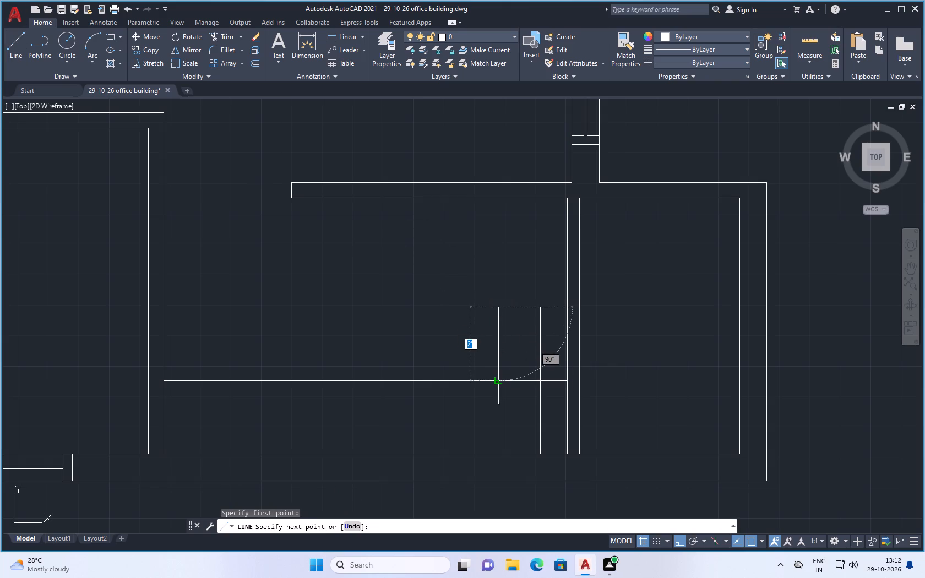
click(498, 380)
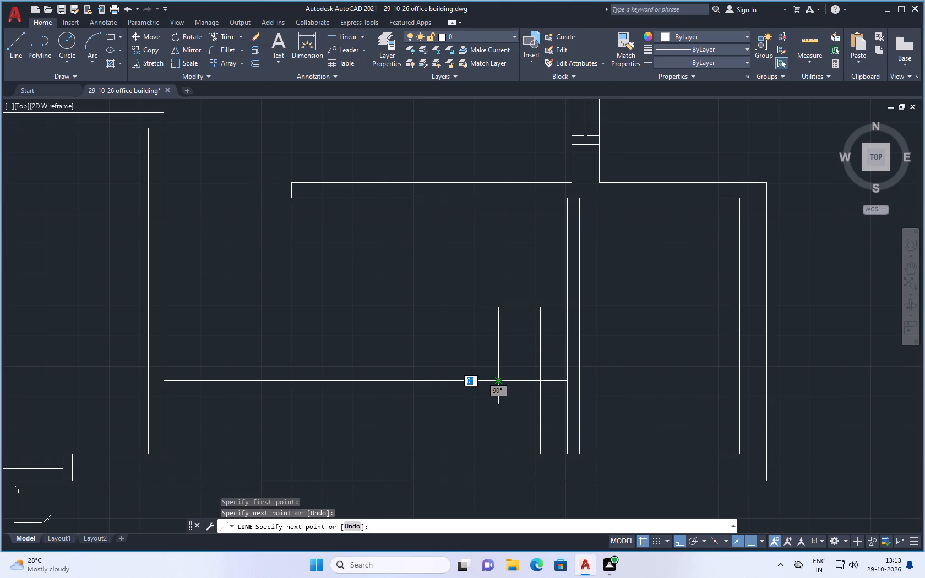
key(Escape)
Trim the horizontal line's west overhang, the counter line inside the corner block, and the whole 4' vertical line to leave a stepped counter outline.
text(tr)
key(Return)
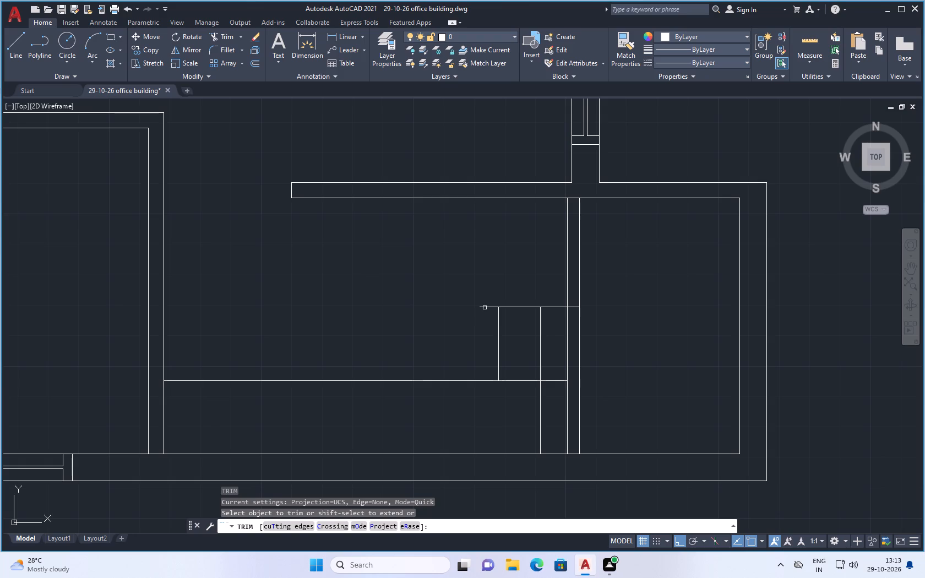
click(485, 307)
click(540, 342)
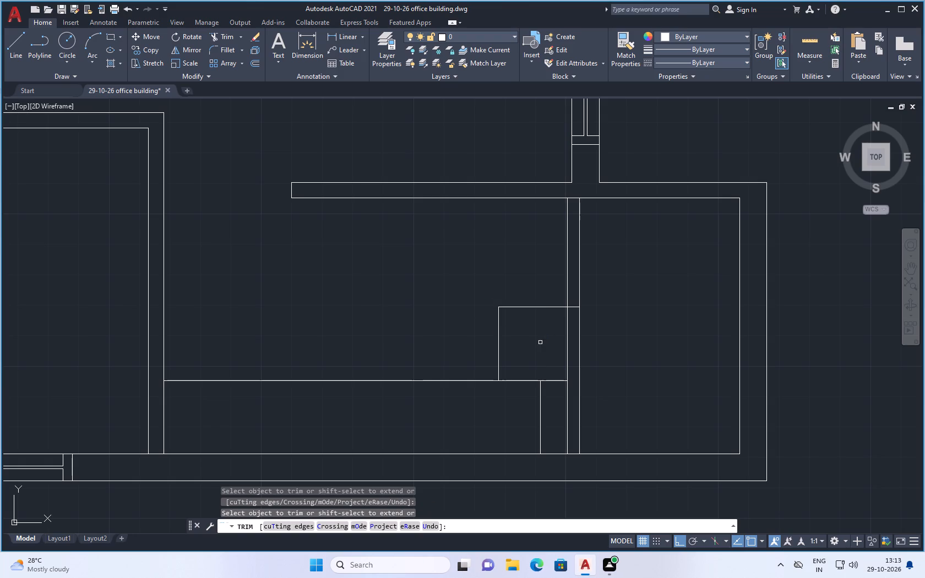
click(538, 382)
click(549, 382)
click(538, 393)
click(543, 395)
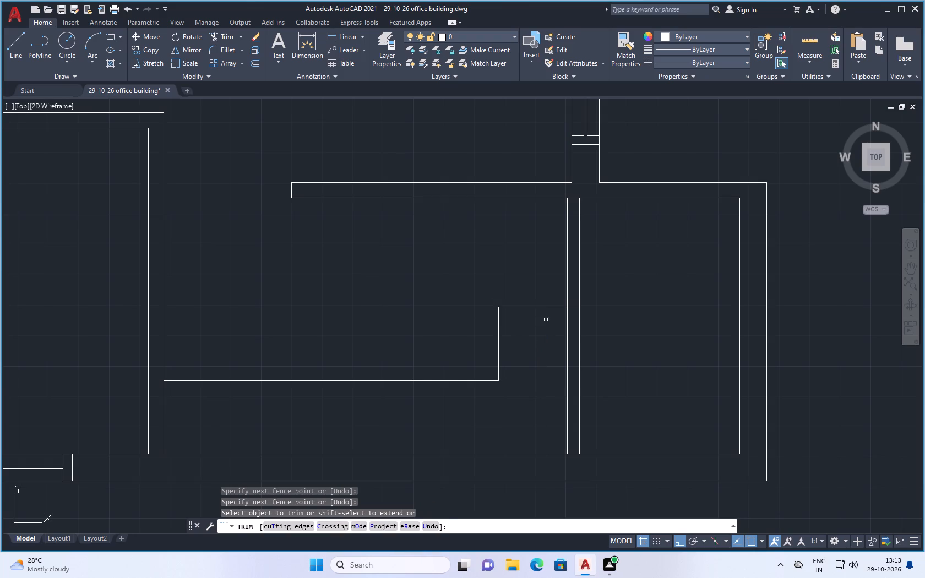
key(Escape)
Trim the part of the 4" offset vertical line that runs north of the counter's stepped corner block.
scroll(476, 270, down, 1)
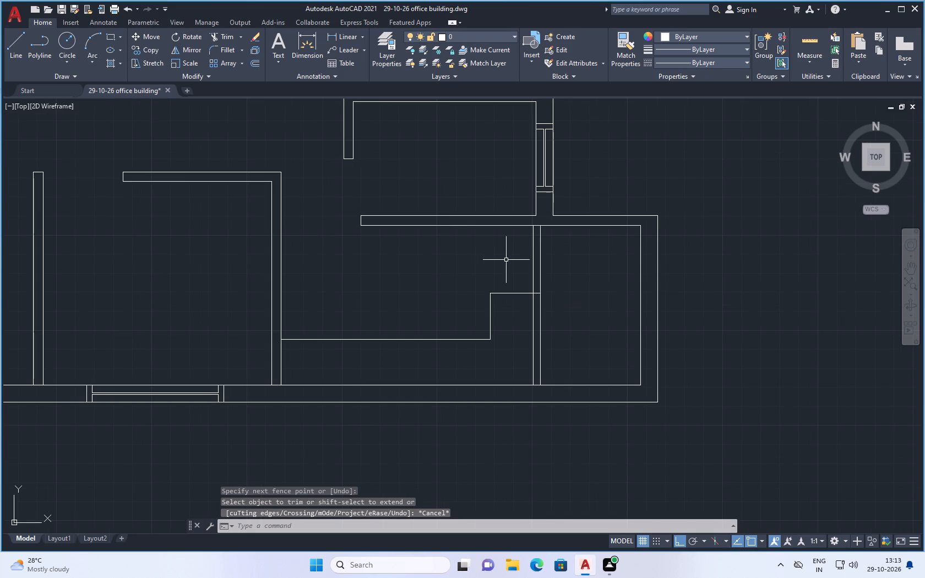
text(tr)
key(Return)
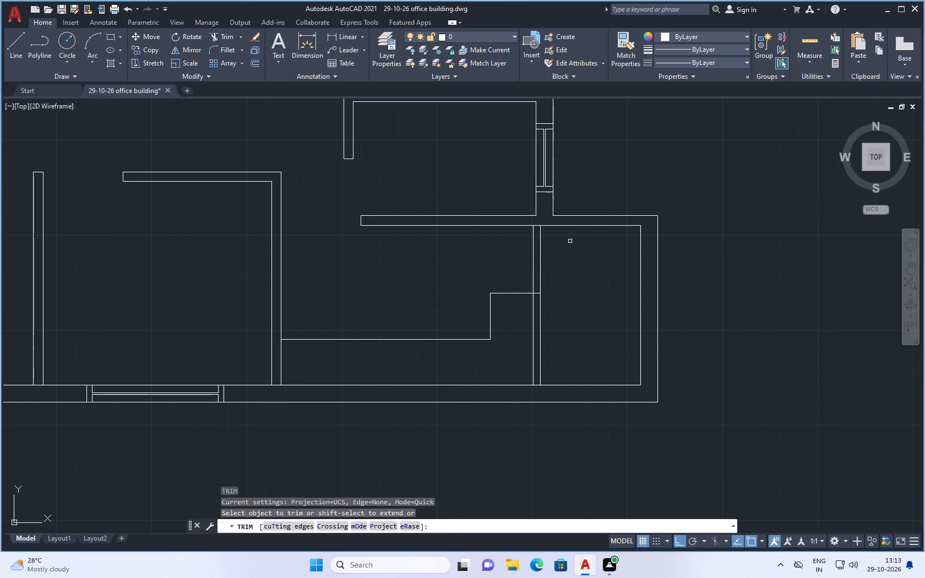
click(540, 264)
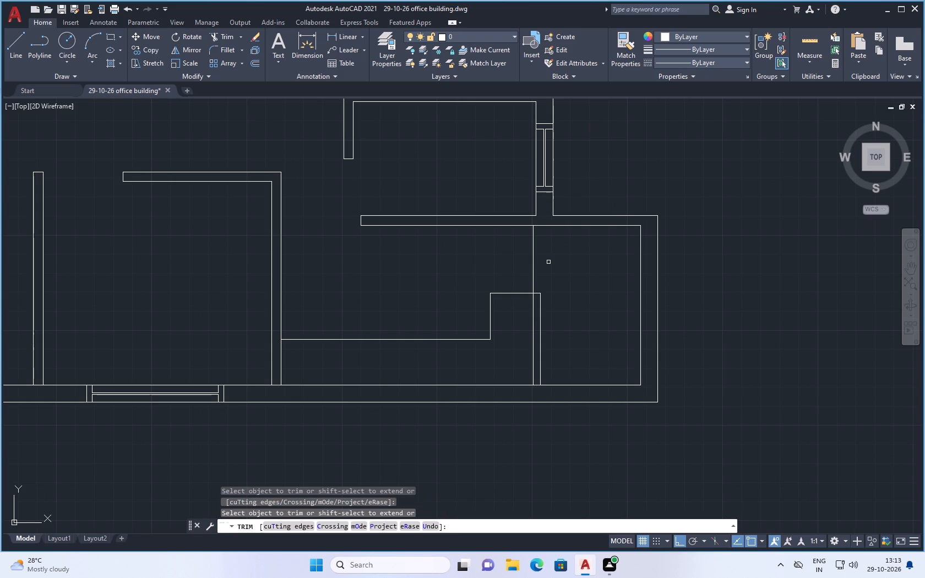
key(Escape)
Save the drawing.
key(ctrl+s)
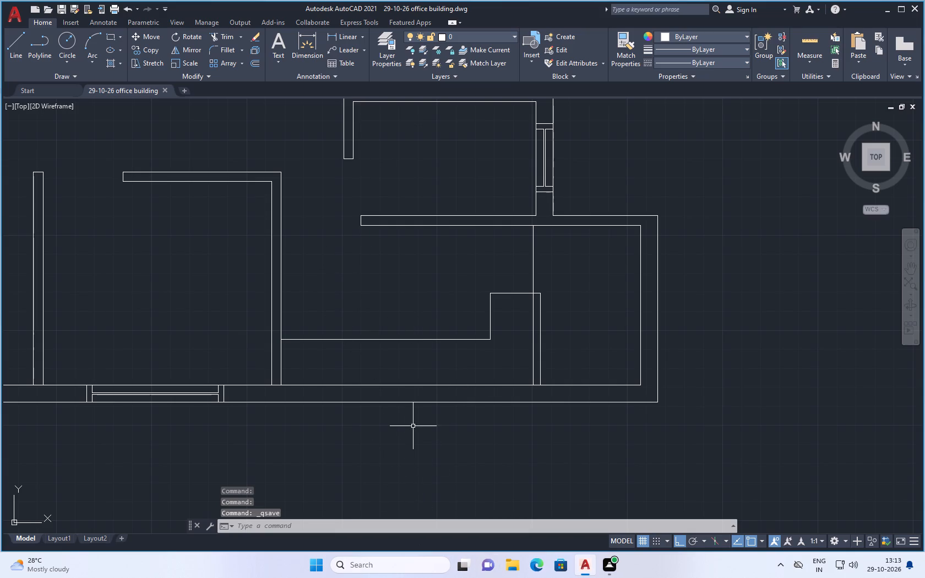
Draw a vertical divider near the counter's west end, from its front line to the south wall.
scroll(360, 359, down, 1)
scroll(325, 383, up, 2)
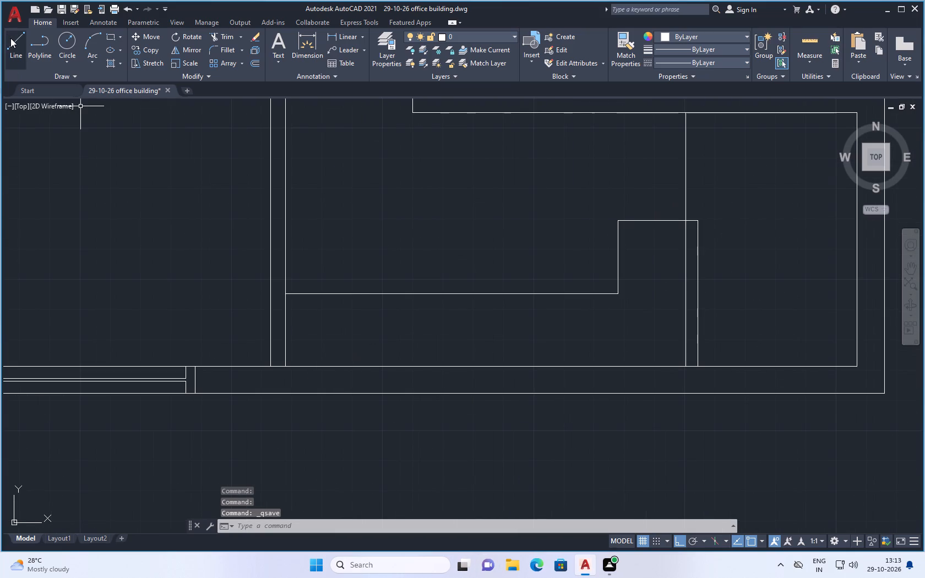
click(10, 38)
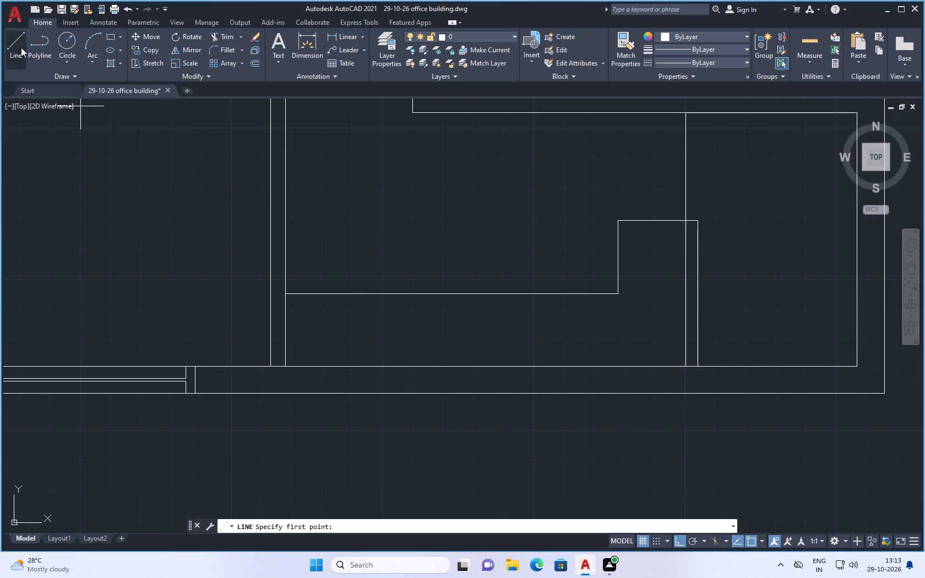
click(387, 293)
click(387, 365)
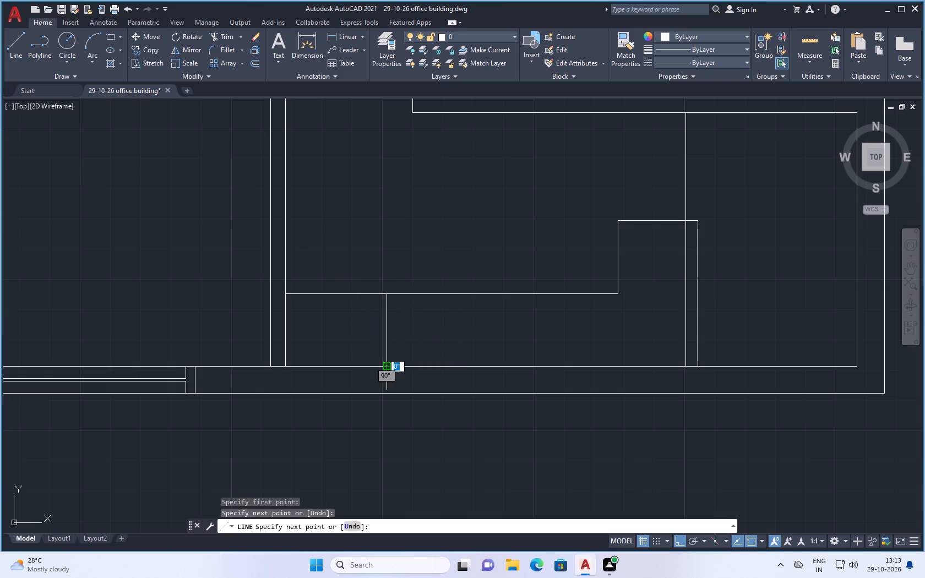
key(space)
Draw a rectangle inside the counter just east of the divider, leaving a small gap to the divider, front line and south wall.
scroll(378, 336, up, 1)
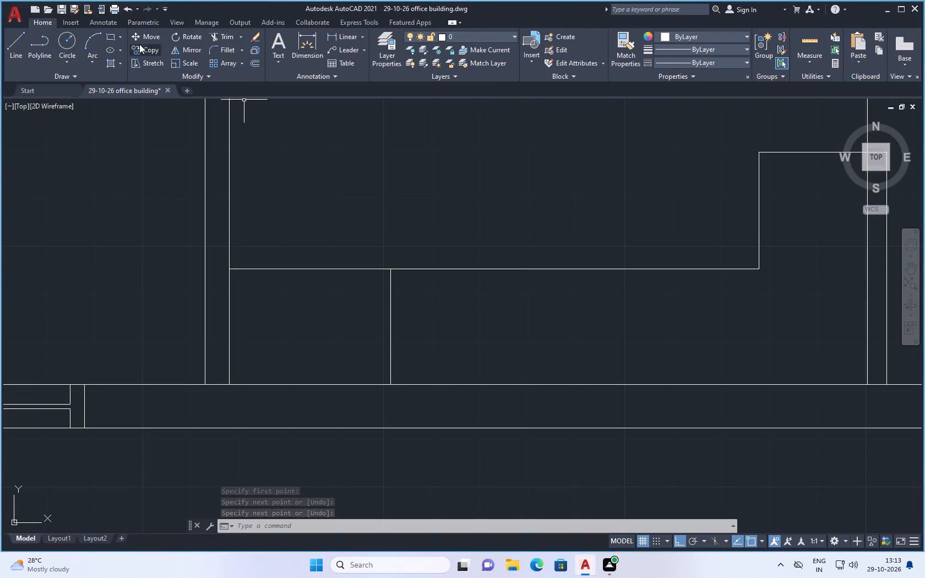
click(110, 34)
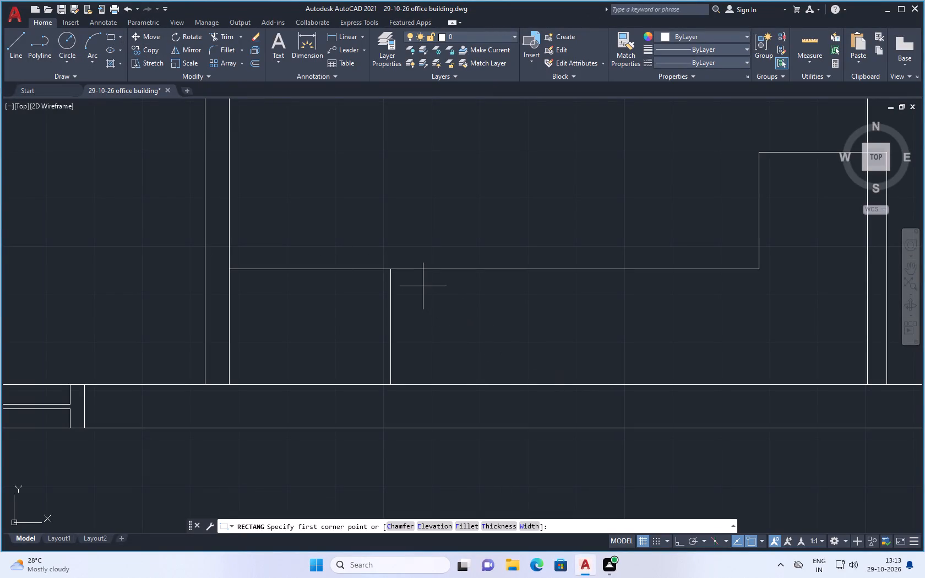
click(401, 277)
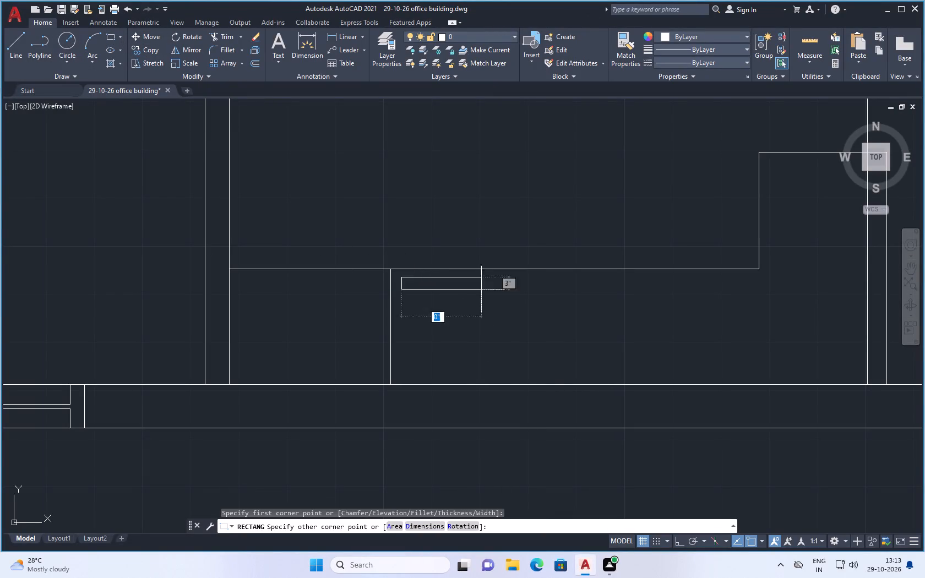
click(518, 374)
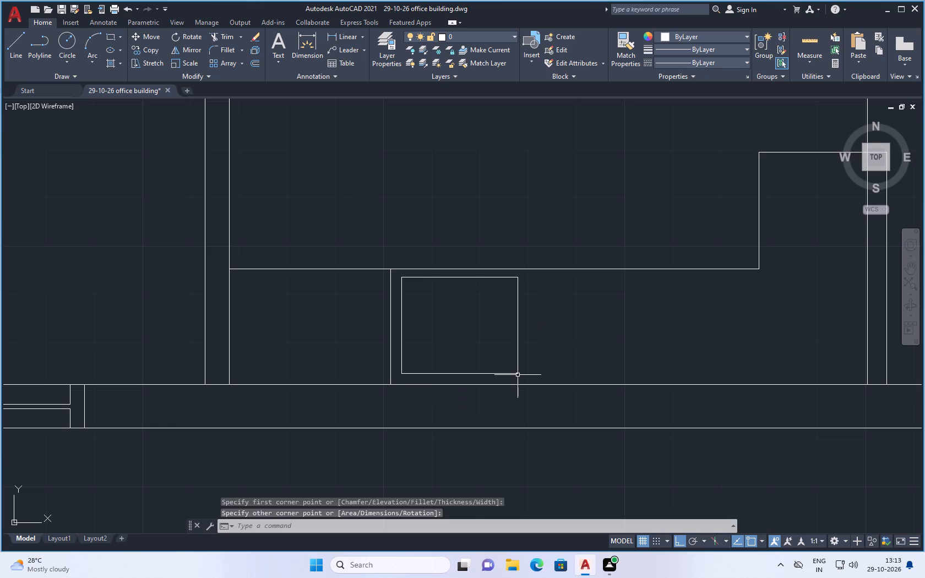
Draw a smaller rectangle inside the counter rectangle, inset evenly from its edges.
key(space)
key(space)
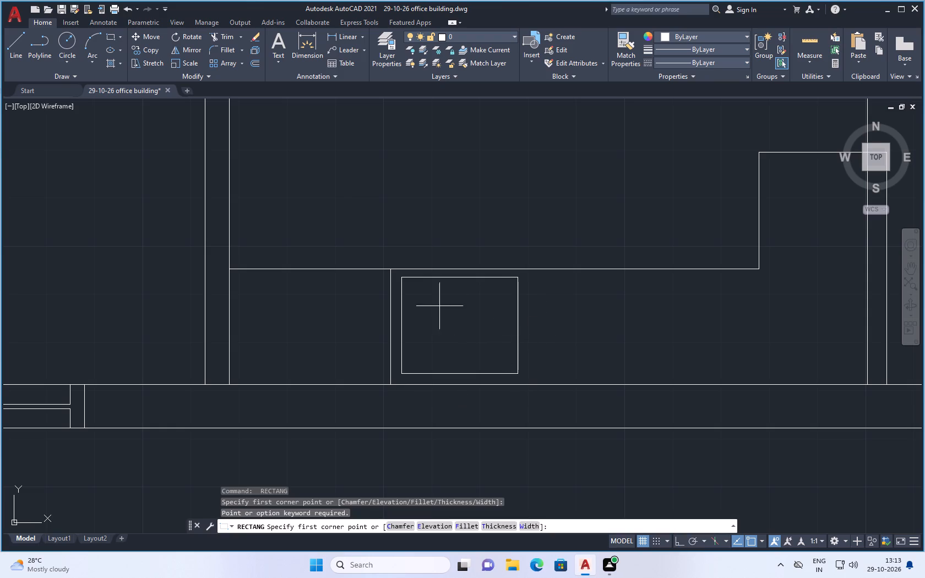
click(411, 288)
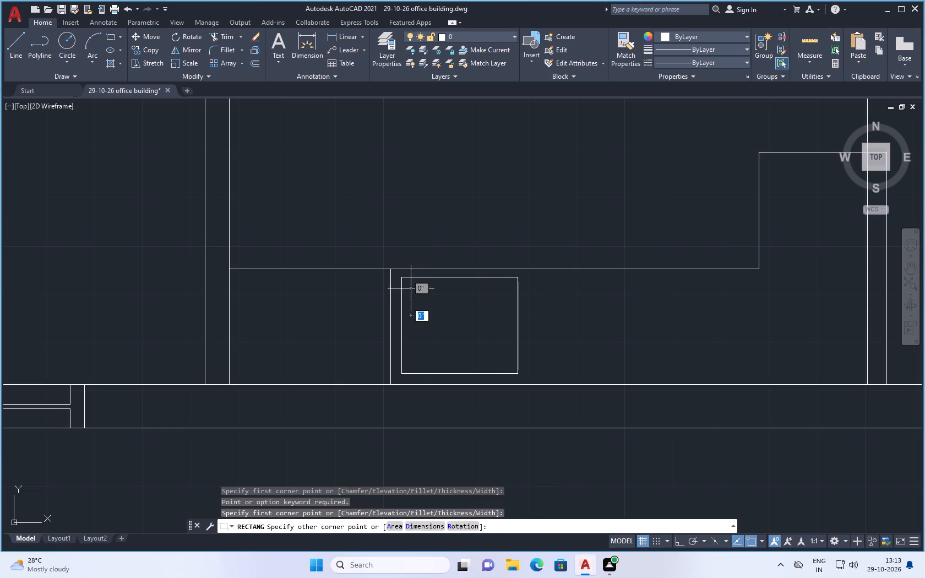
click(507, 364)
scroll(470, 326, down, 7)
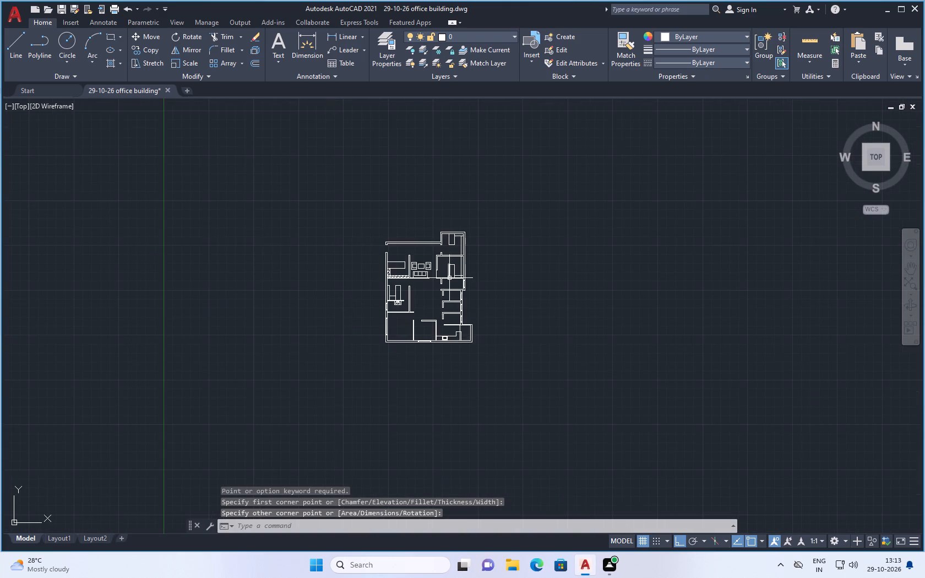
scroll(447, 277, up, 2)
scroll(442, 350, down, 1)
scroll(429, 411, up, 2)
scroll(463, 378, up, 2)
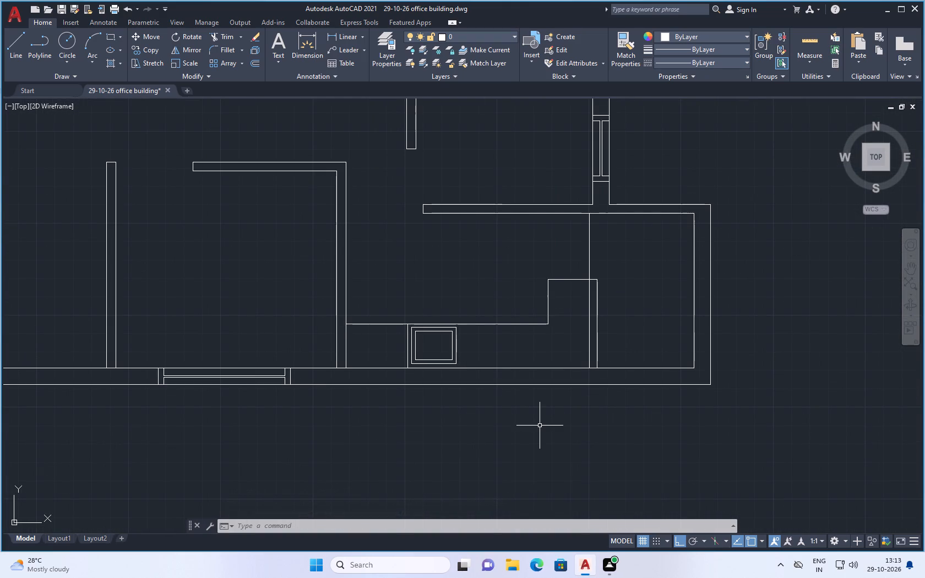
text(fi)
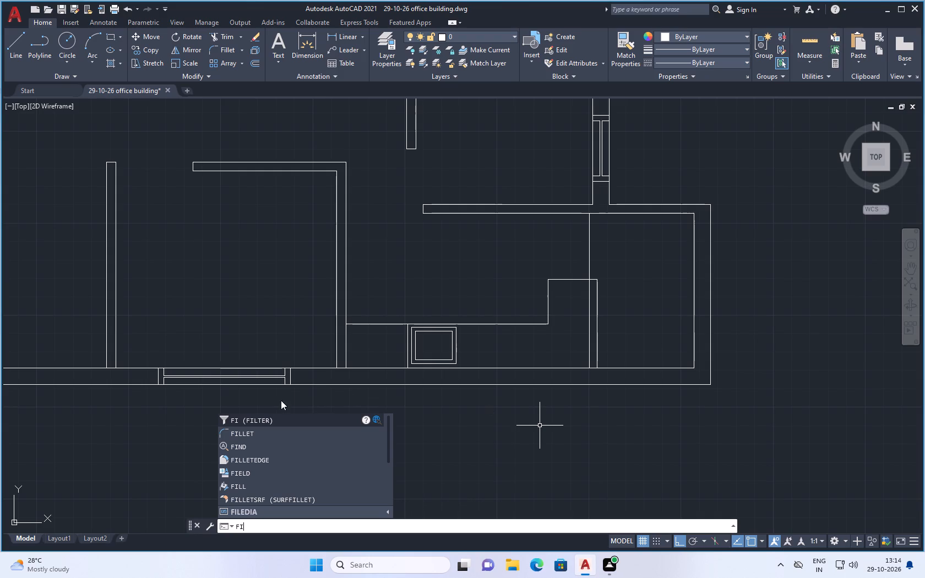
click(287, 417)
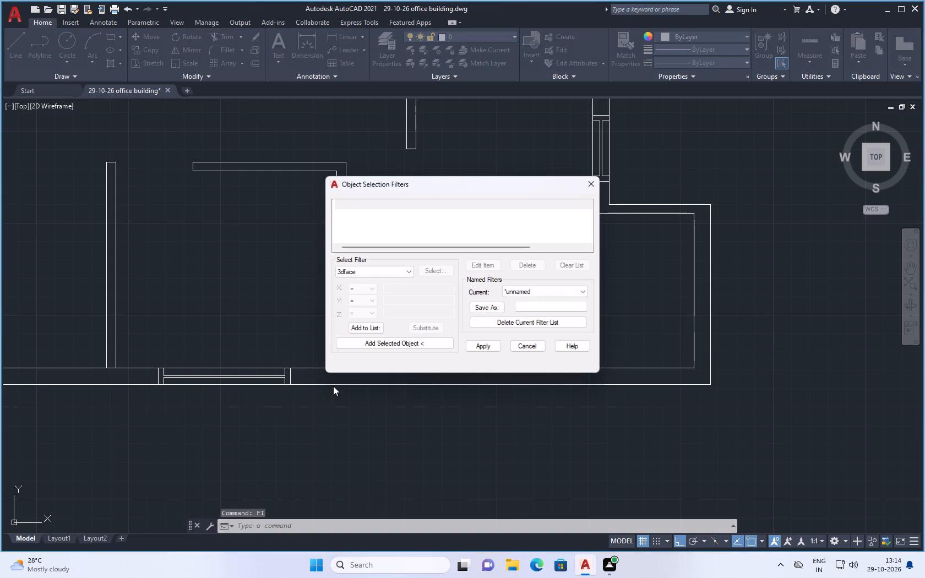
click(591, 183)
Fillet the northeast corner of the counter fixture's inner rectangle with a 1-inch radius.
text(fill)
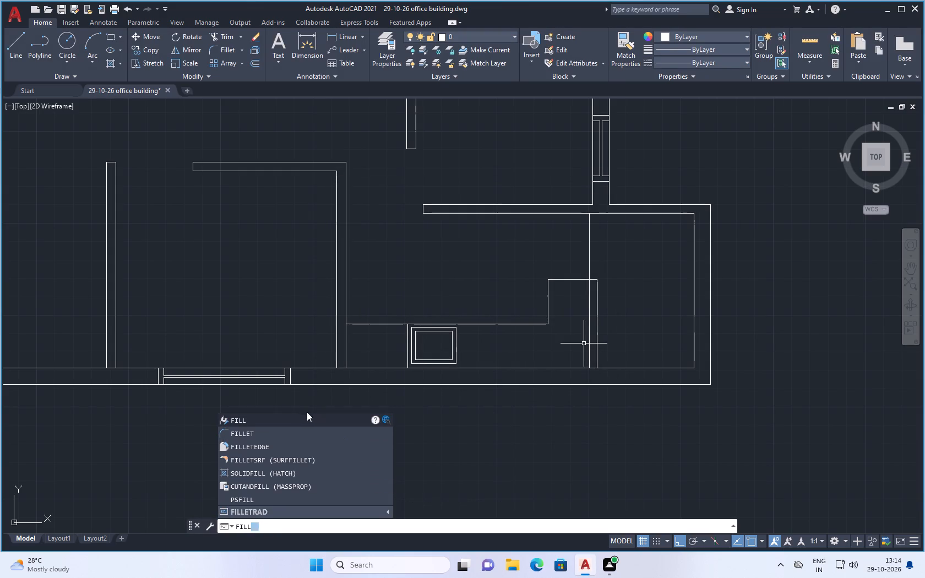
click(309, 430)
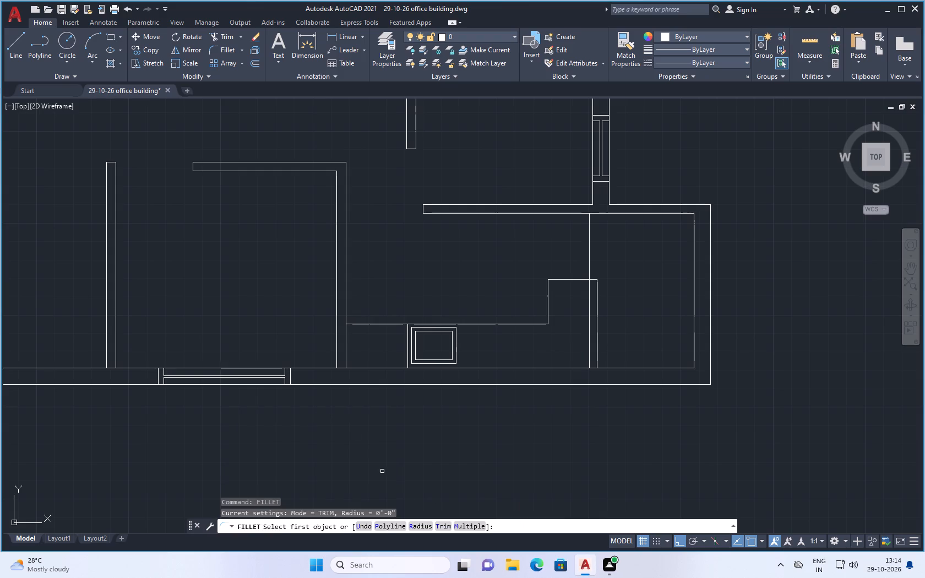
click(425, 524)
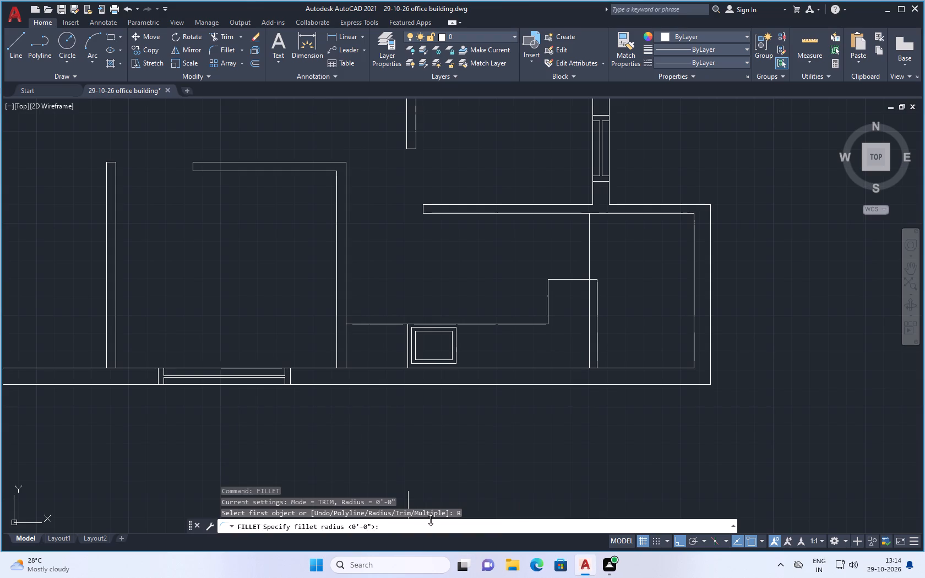
key(1)
key(Return)
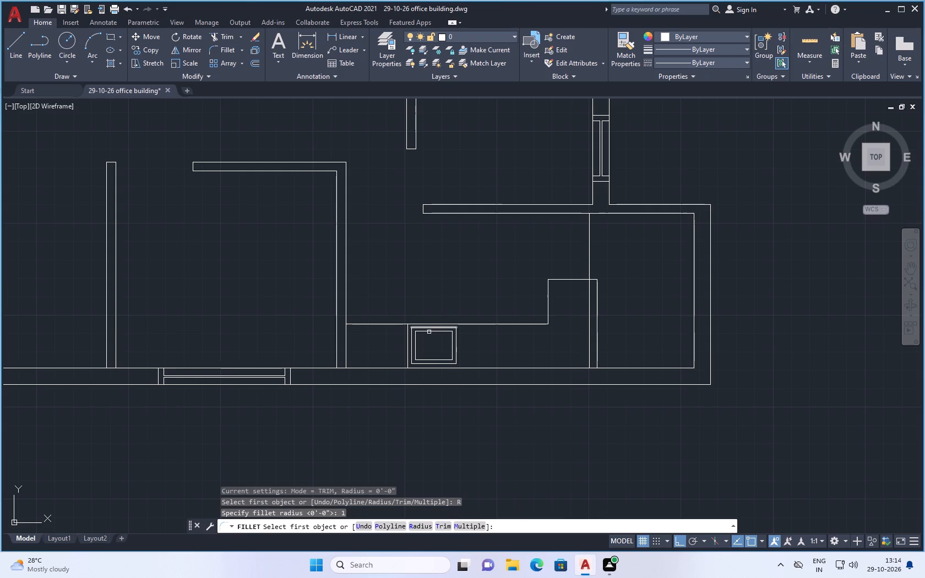
click(433, 332)
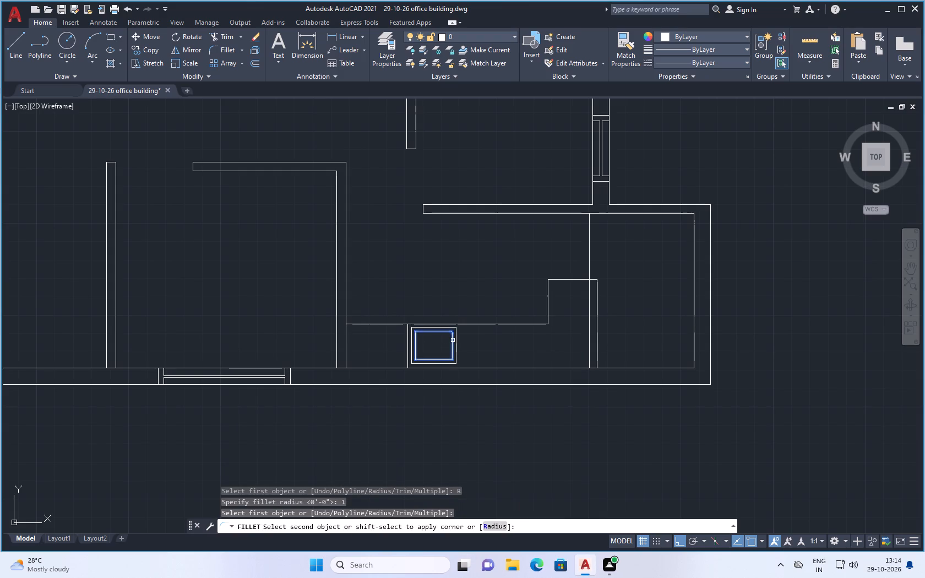
click(453, 340)
scroll(447, 341, up, 1)
scroll(390, 342, up, 1)
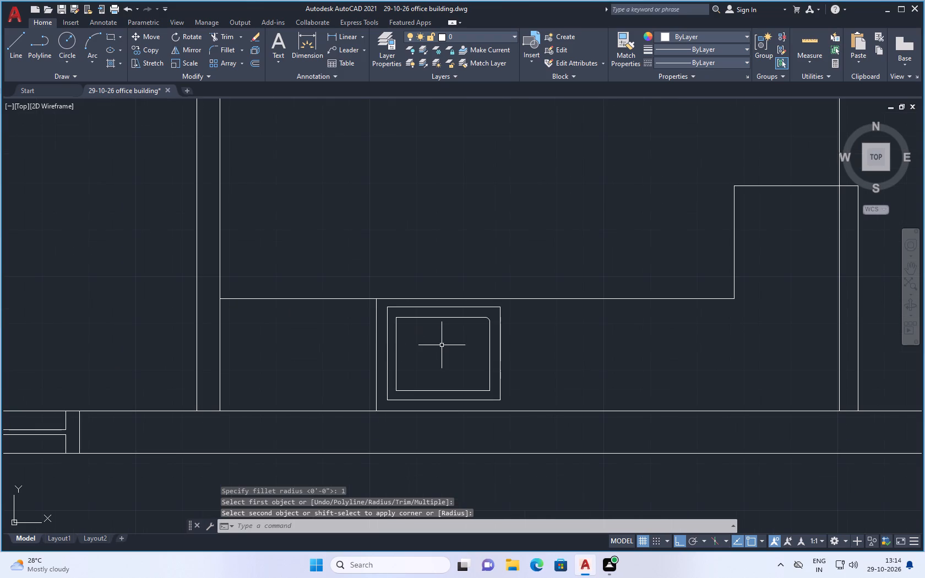
Fillet the other three corners of the fixture's inner rectangle with the same 1-inch radius.
key(space)
scroll(426, 325, up, 1)
click(384, 314)
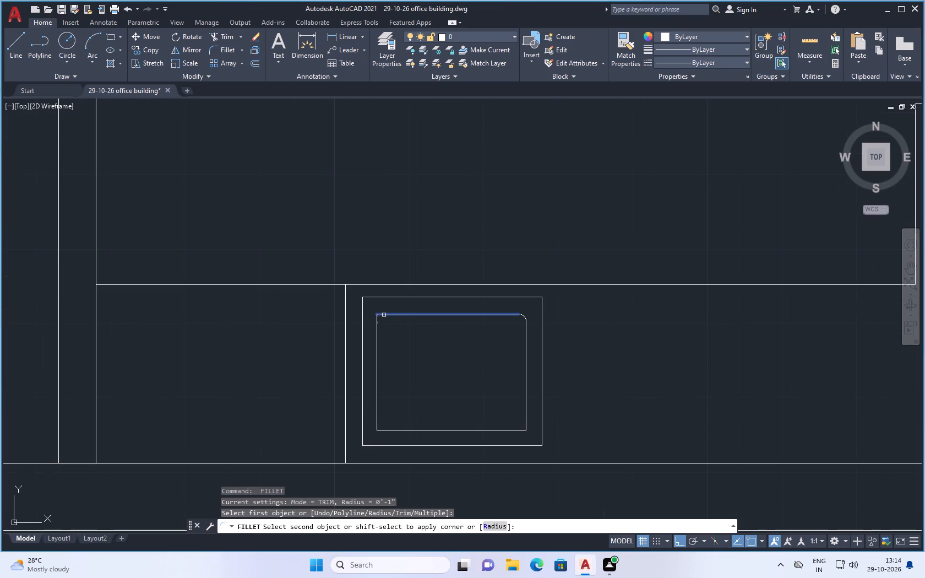
click(377, 330)
key(space)
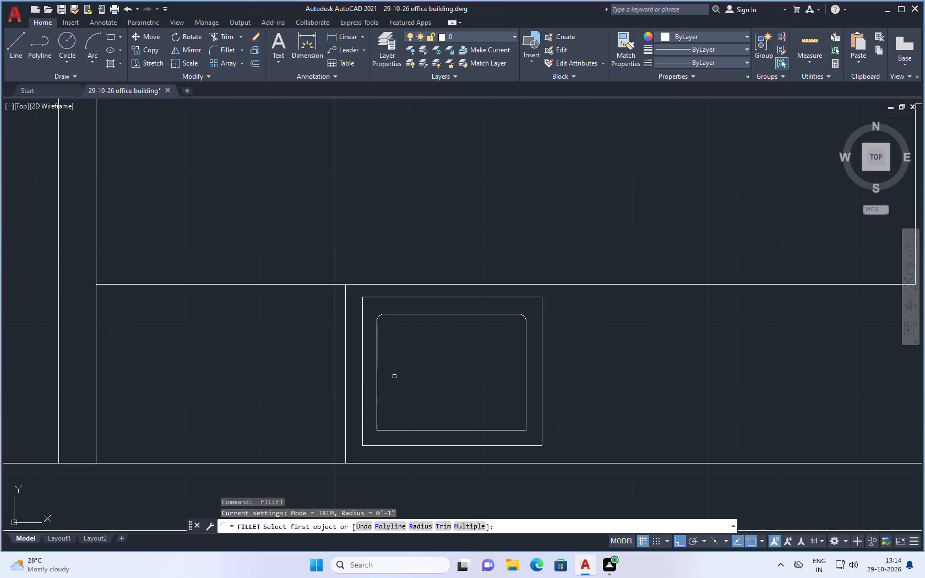
click(377, 418)
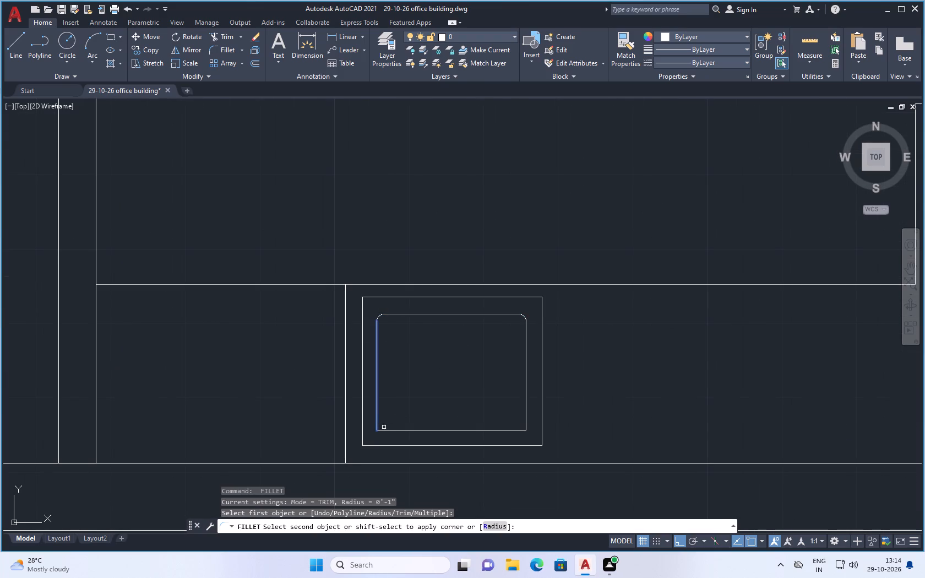
click(388, 431)
key(space)
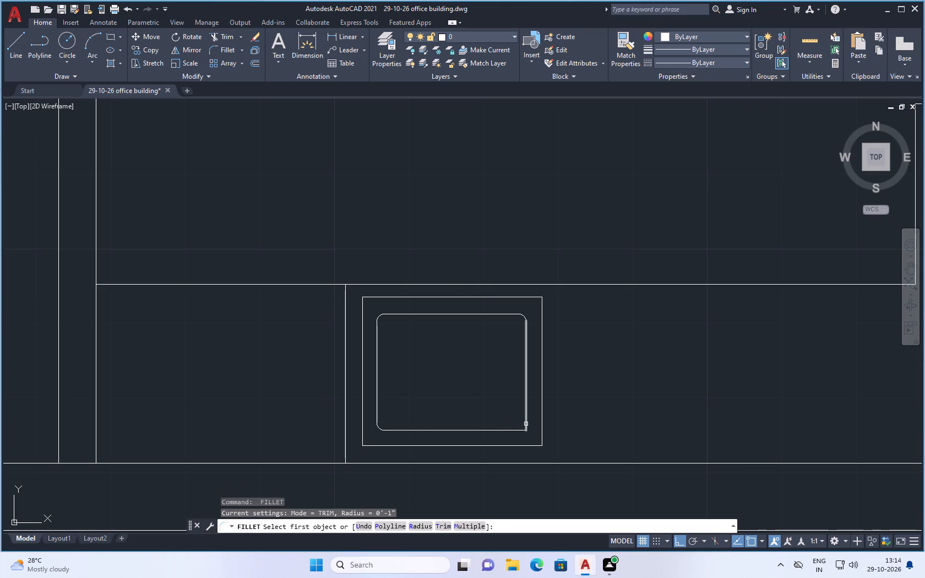
click(526, 424)
click(514, 430)
Fillet all four corners of the fixture's outer rectangle with the 1-inch radius.
key(space)
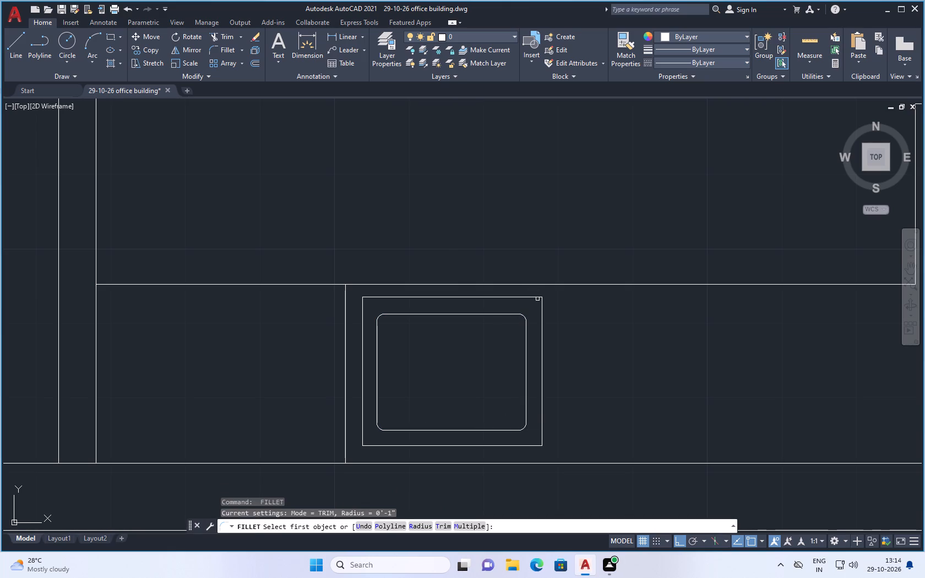
click(524, 298)
click(543, 311)
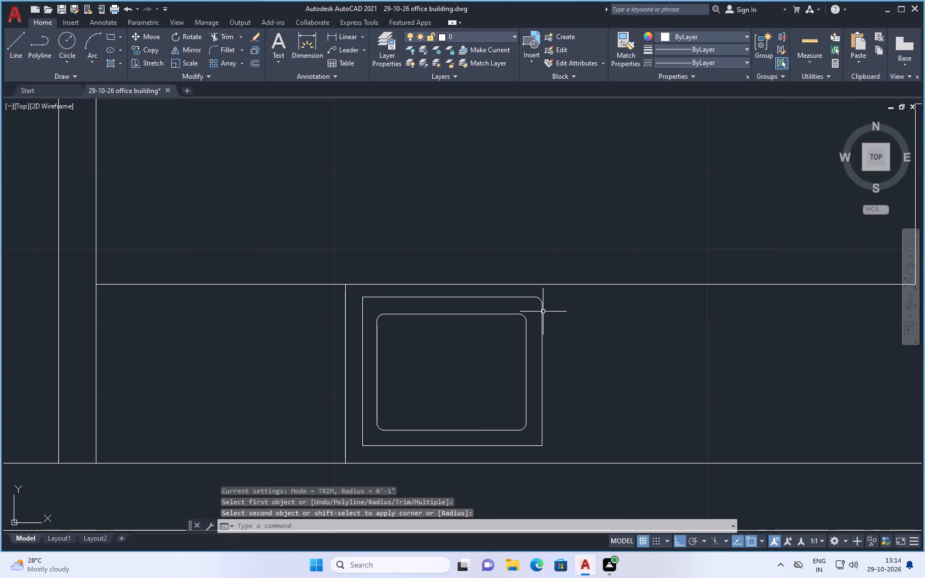
key(space)
click(543, 433)
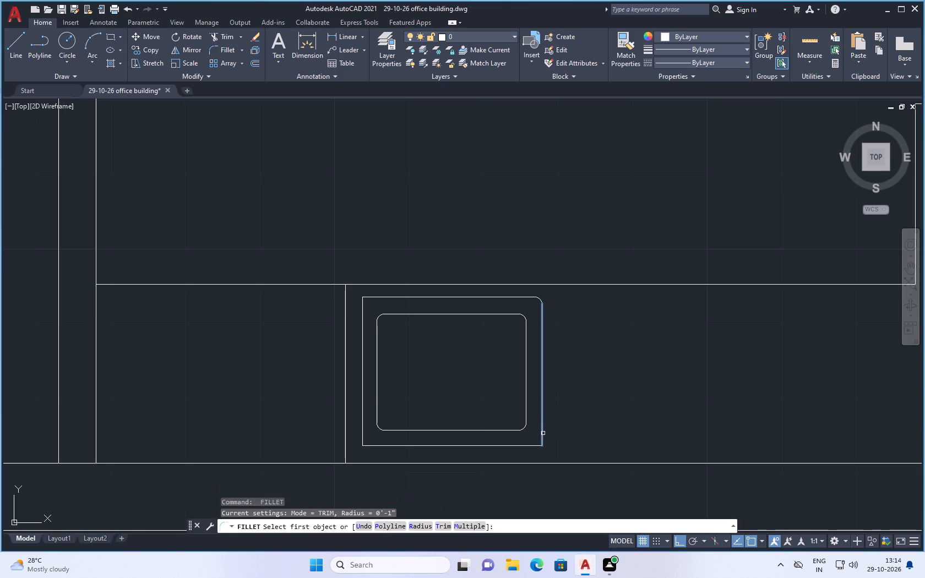
click(530, 446)
key(space)
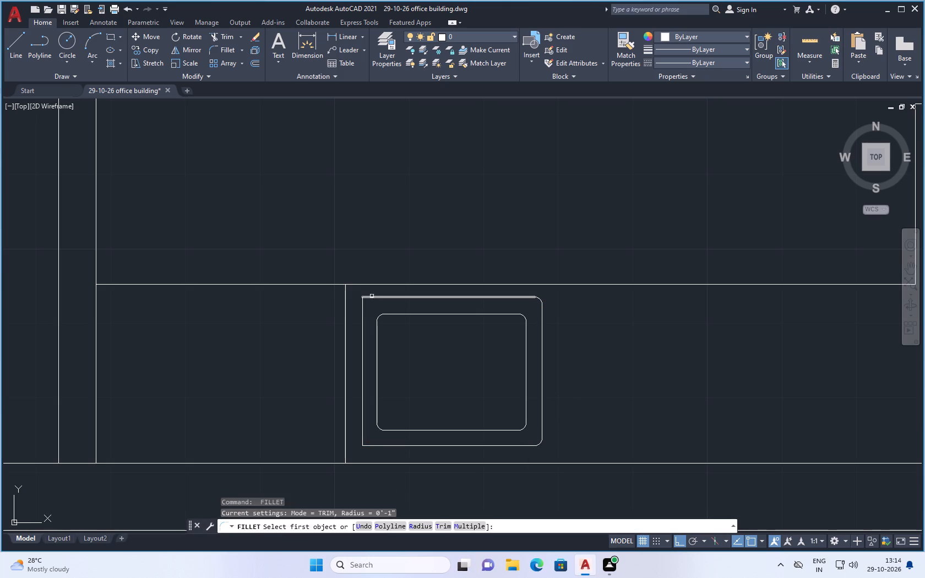
click(376, 298)
click(362, 309)
key(space)
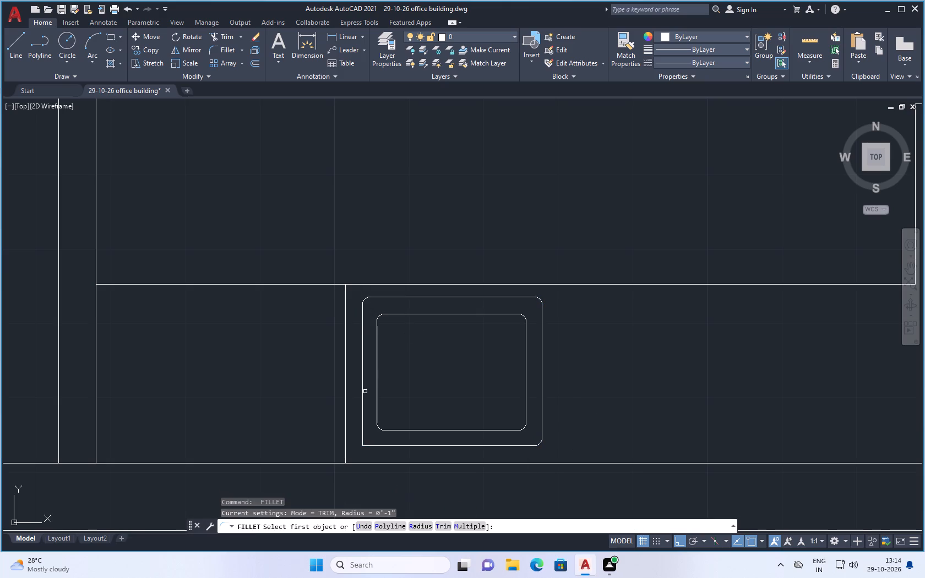
click(362, 430)
click(376, 450)
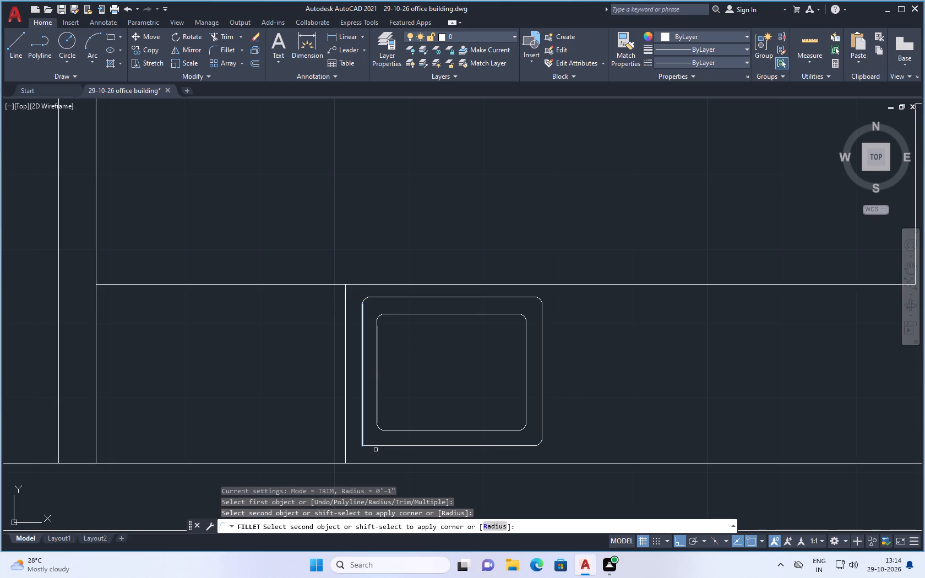
click(376, 446)
key(space)
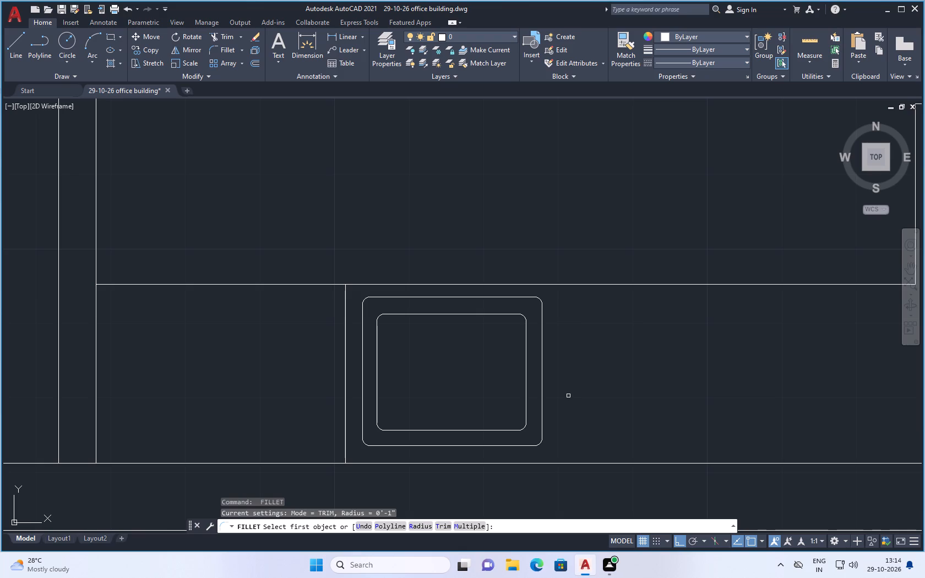
Save the drawing.
key(ctrl+s)
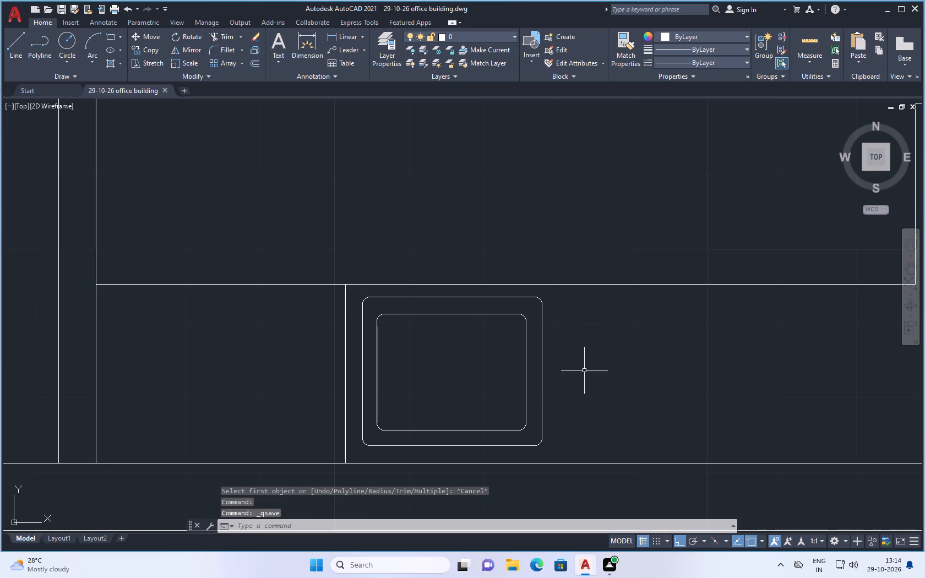
Draw a vertical line across the south wall's thickness, continuing from the foot of the counter divider.
scroll(545, 473, down, 2)
scroll(452, 477, up, 1)
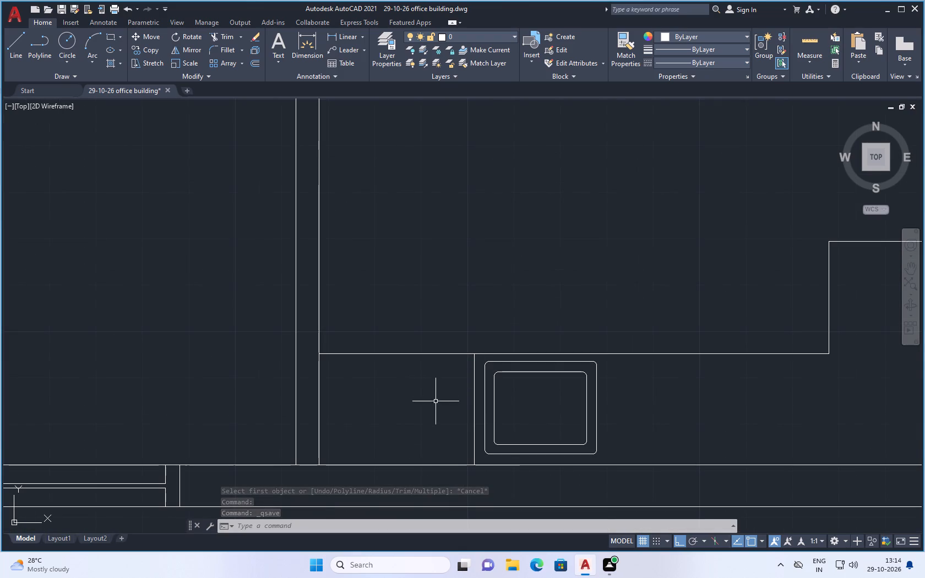
scroll(499, 359, down, 1)
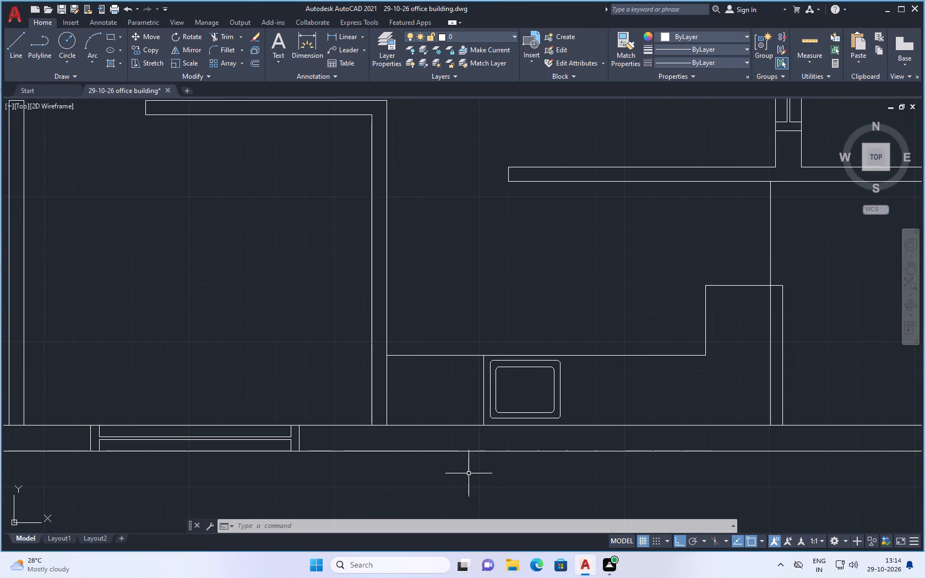
scroll(469, 473, up, 1)
click(9, 43)
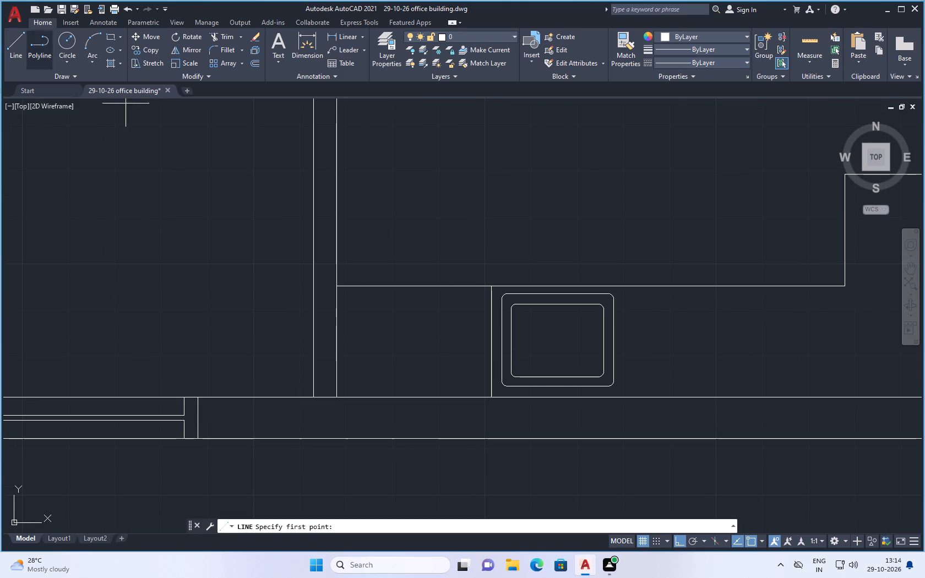
click(490, 396)
click(490, 438)
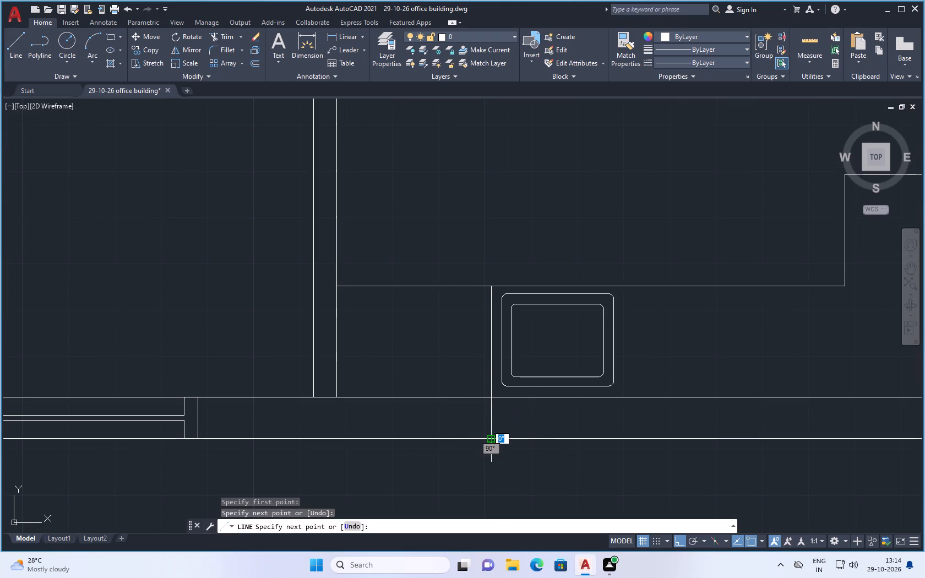
key(Escape)
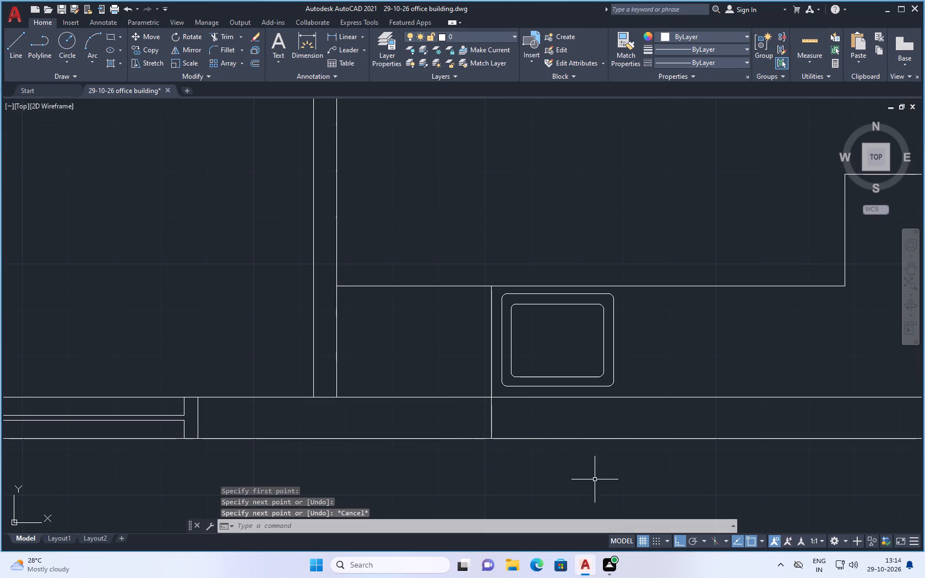
Draw a 4' line east along the south wall's middle from that vertical line, and close its end with a line across the wall.
key(space)
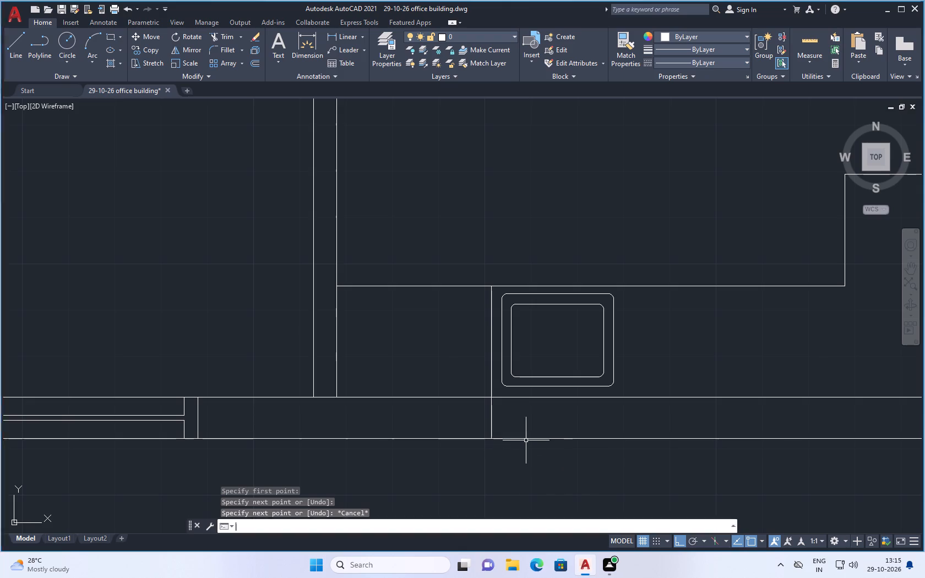
click(492, 418)
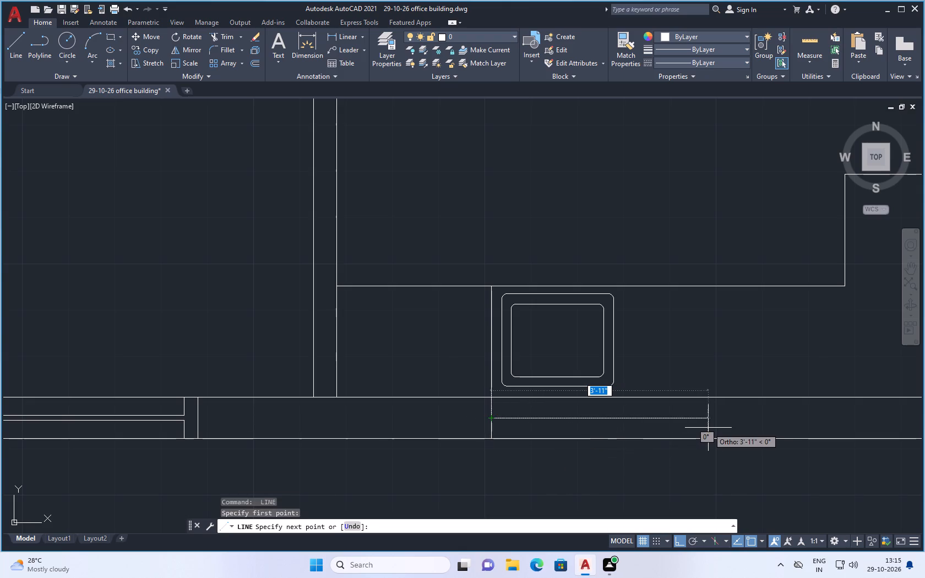
key(4)
key(apostrophe)
key(Return)
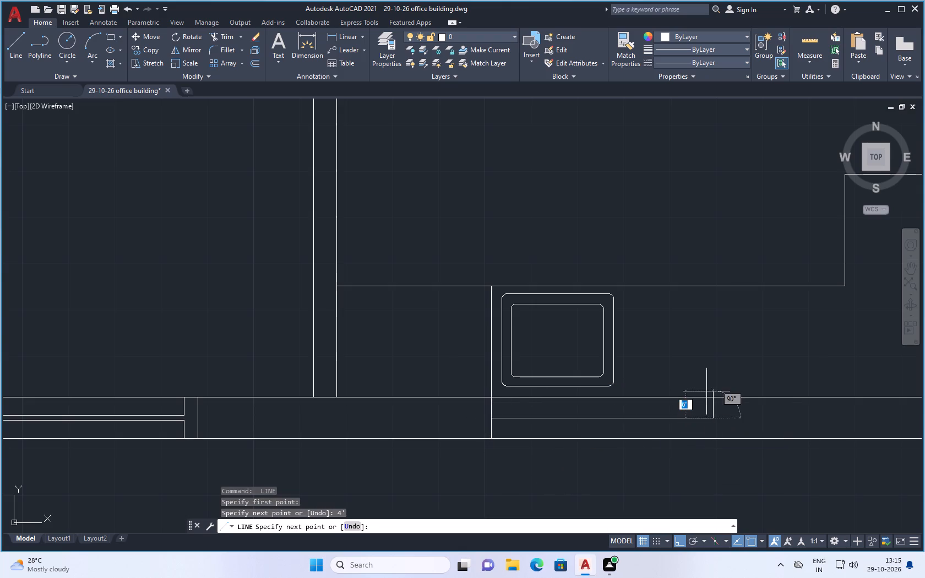
click(712, 399)
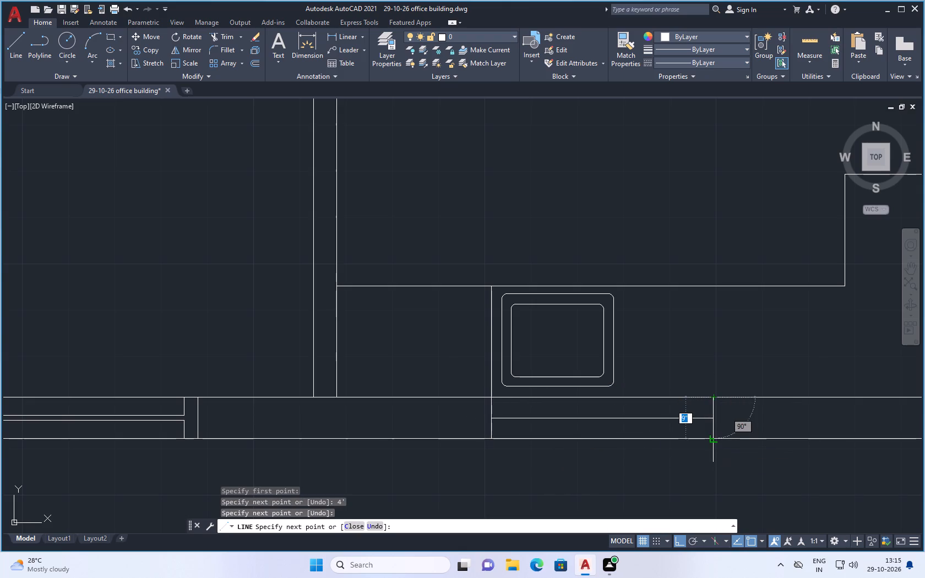
click(715, 439)
key(Escape)
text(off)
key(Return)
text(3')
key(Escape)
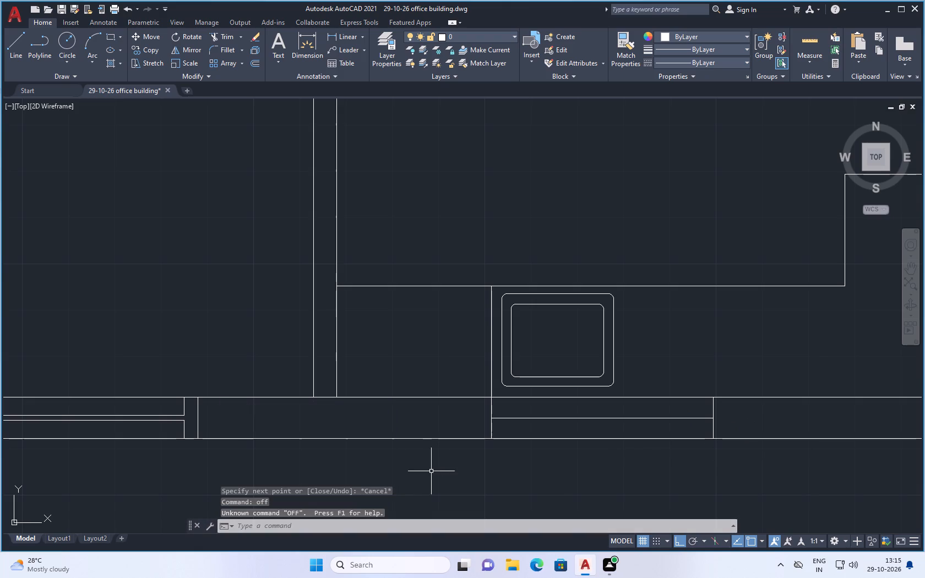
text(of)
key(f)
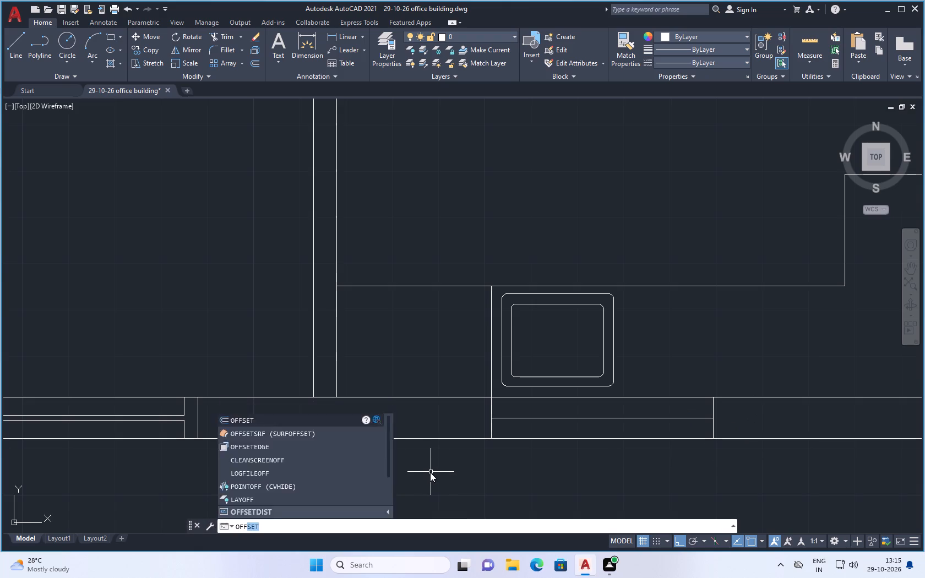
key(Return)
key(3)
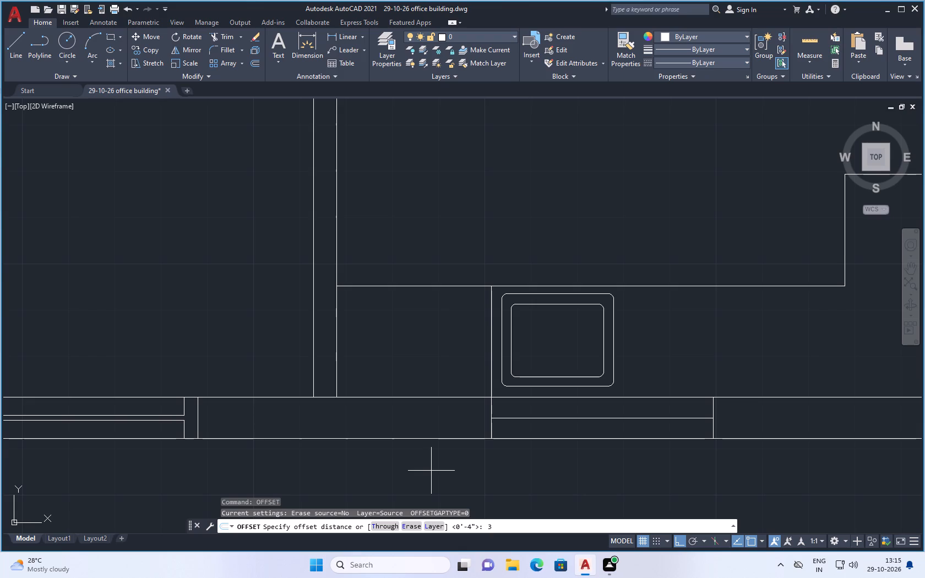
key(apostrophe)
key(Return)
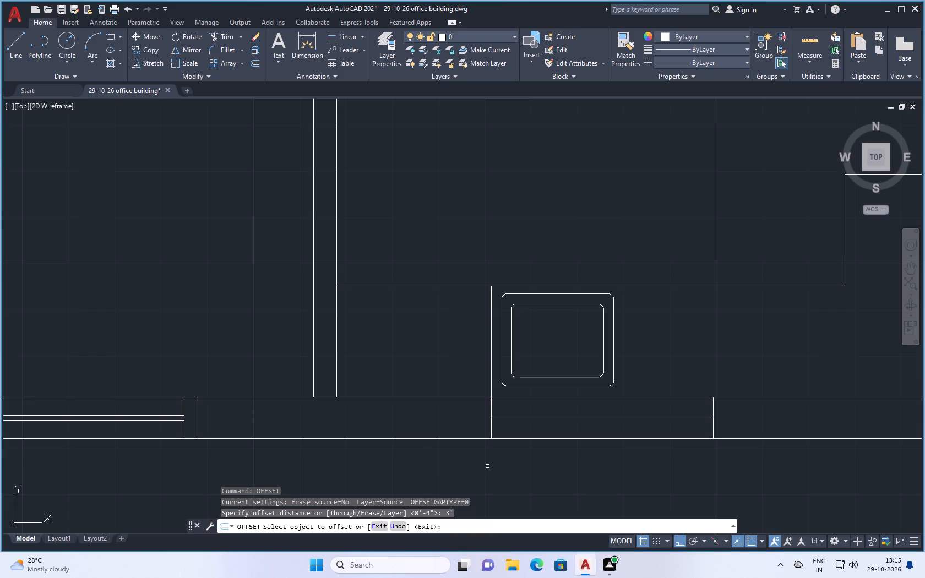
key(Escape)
Offset both end lines of the new south-wall window 3" inward.
text(off)
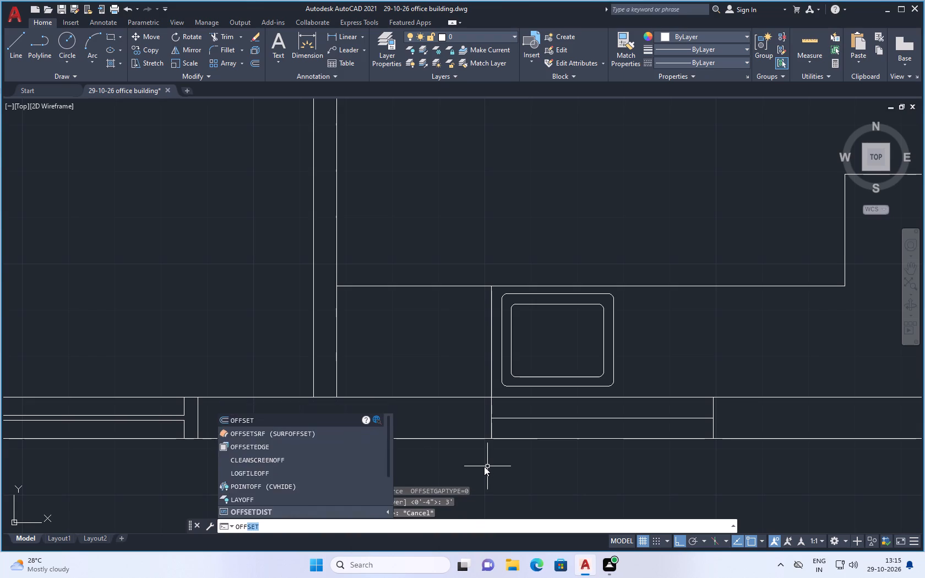
key(Return)
key(3)
key(shift+quotedbl)
key(Return)
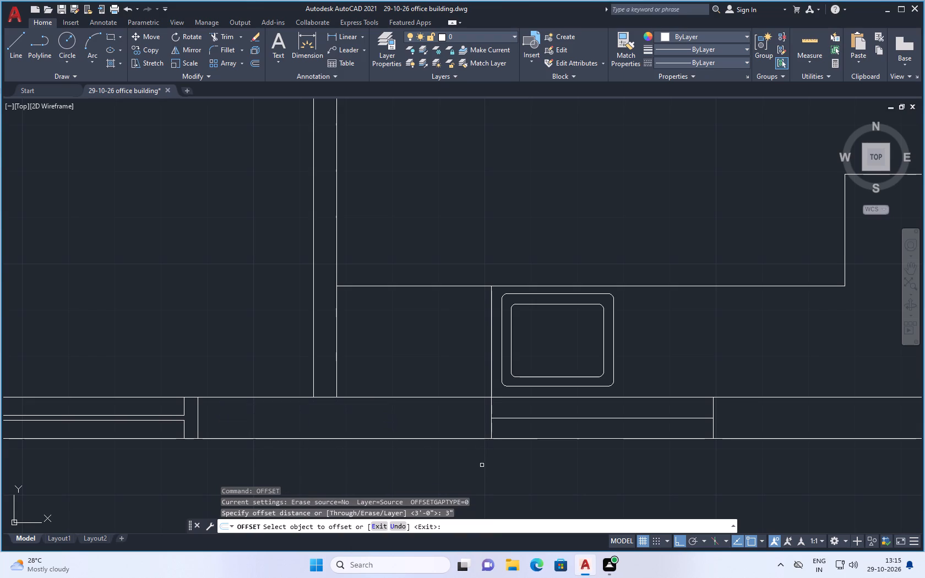
click(491, 406)
click(505, 407)
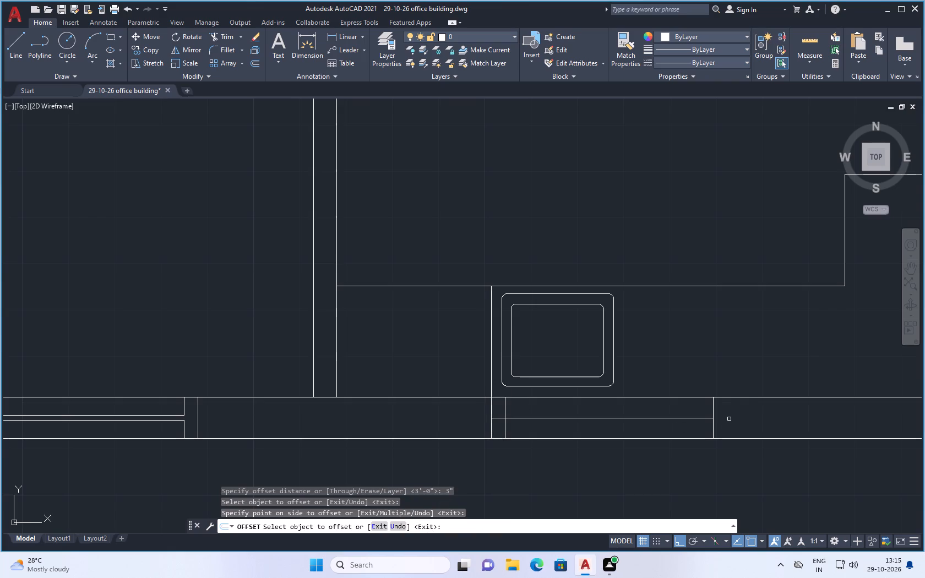
click(713, 406)
click(685, 410)
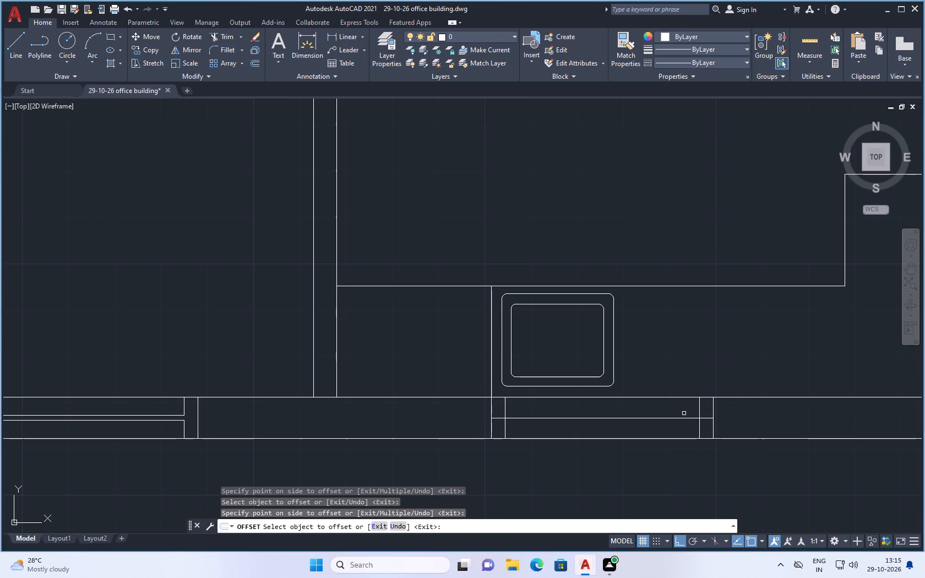
key(Escape)
Offset the window's middle line 0.5" to its north and south sides.
key(space)
text(0.)
key(5)
key(shift+quotedbl)
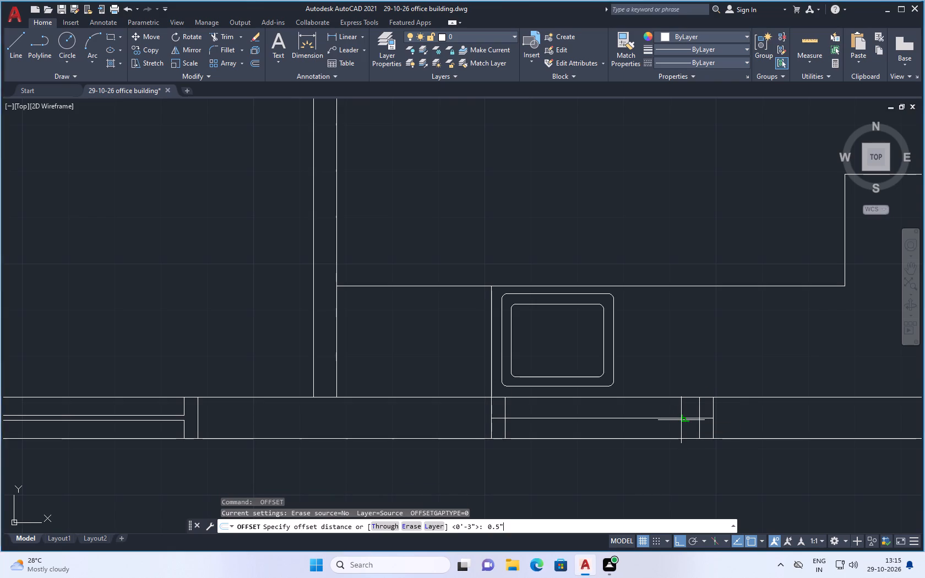
key(Return)
click(631, 419)
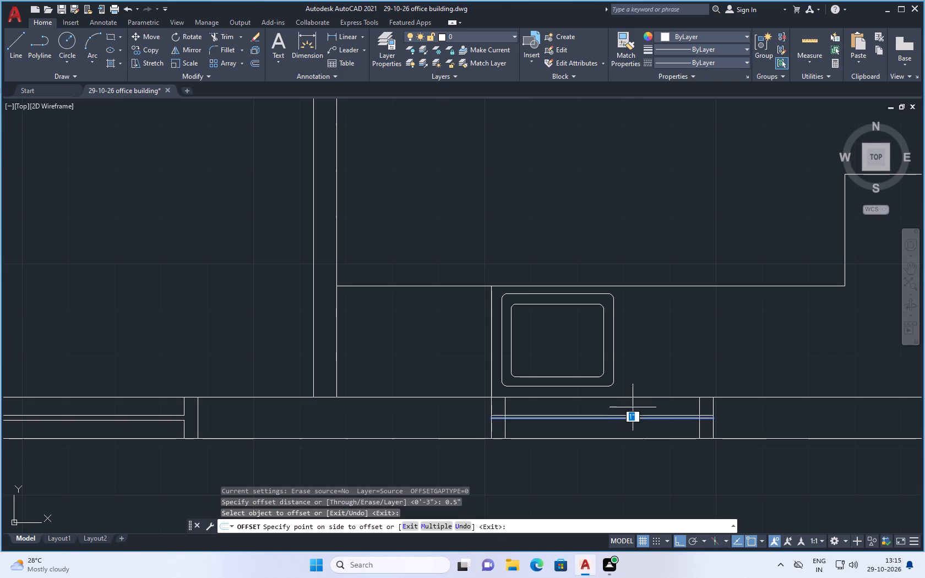
click(633, 407)
scroll(621, 421, up, 1)
click(621, 417)
click(620, 432)
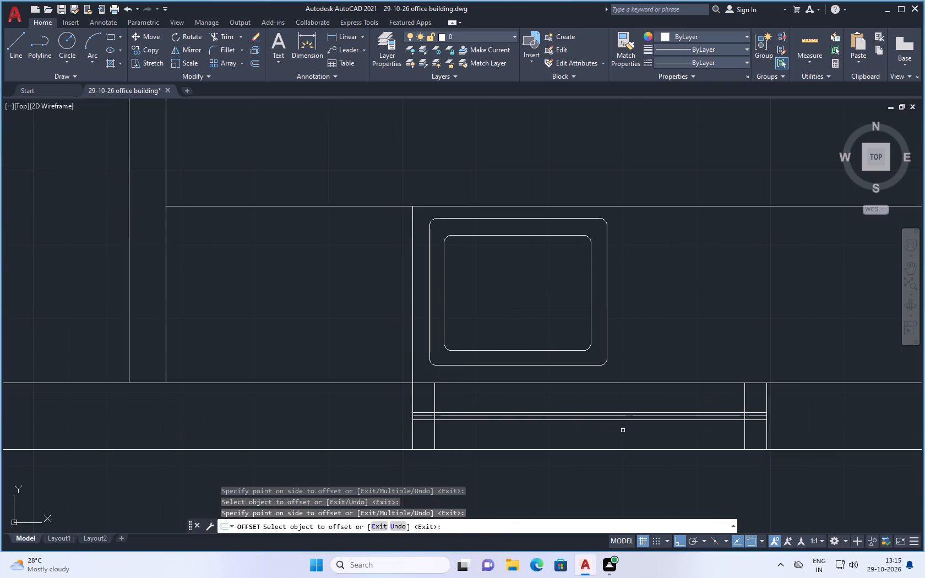
key(Escape)
Erase the window's original middle line between the two offset lines.
click(622, 416)
key(Delete)
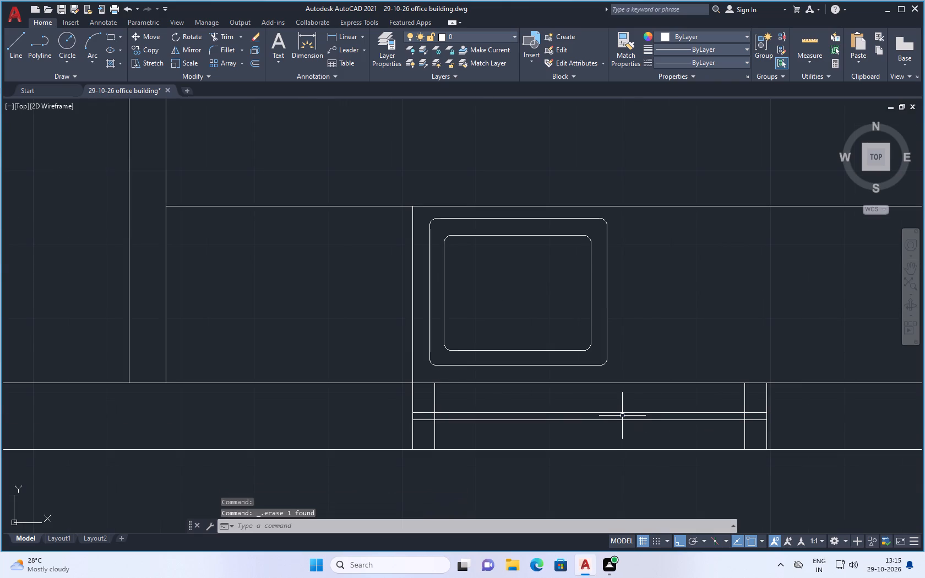
Trim the pane lines outside the inner jamb lines and the jamb segments between the pane lines at both window ends.
key(t)
key(r)
key(Return)
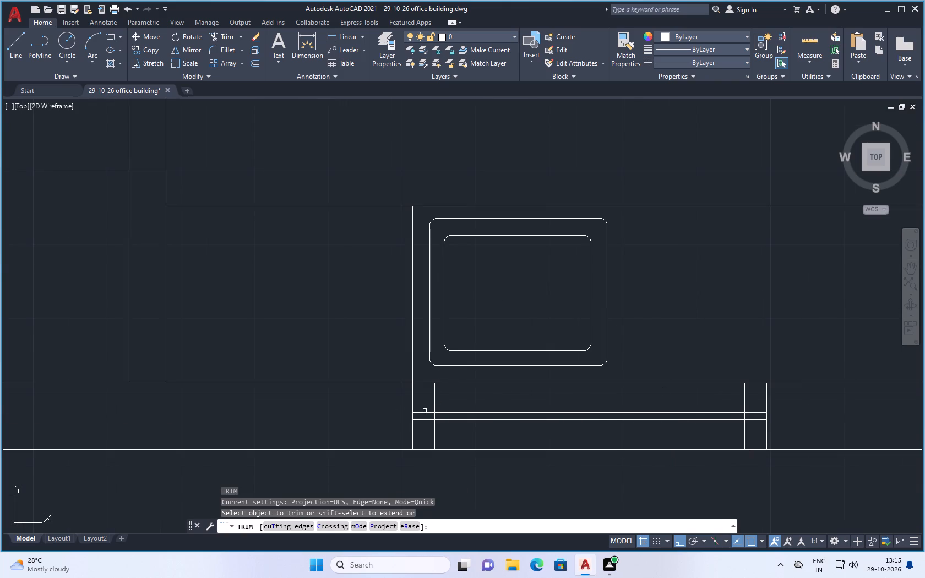
click(425, 411)
click(422, 418)
click(425, 421)
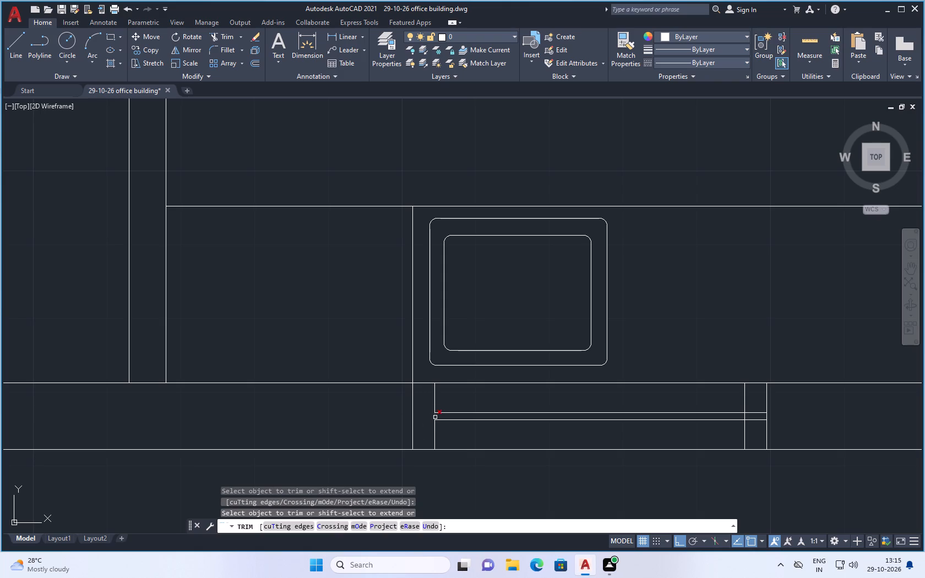
click(435, 417)
click(749, 412)
click(754, 420)
scroll(752, 417, up, 2)
click(726, 417)
scroll(757, 437, down, 2)
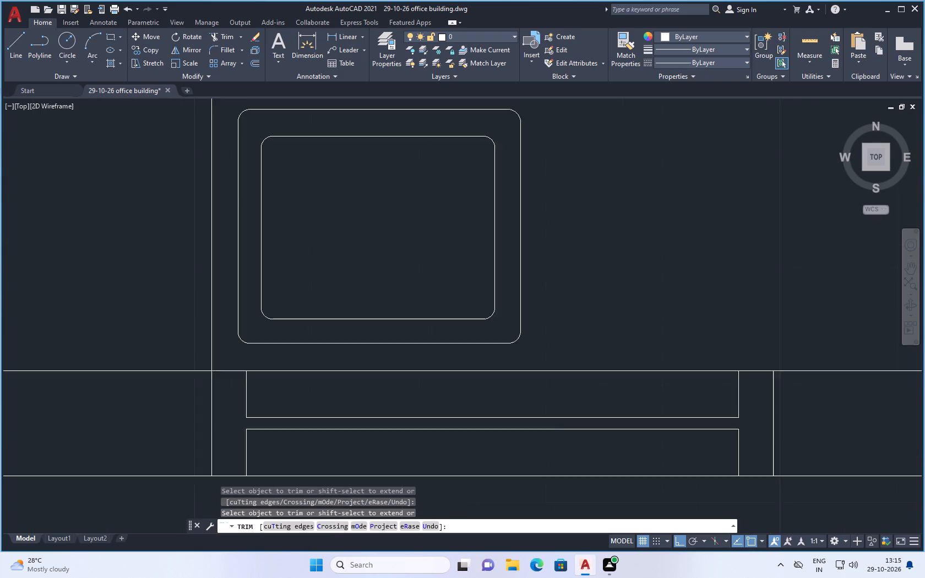
scroll(754, 439, down, 1)
key(Escape)
Save the drawing.
key(ctrl+s)
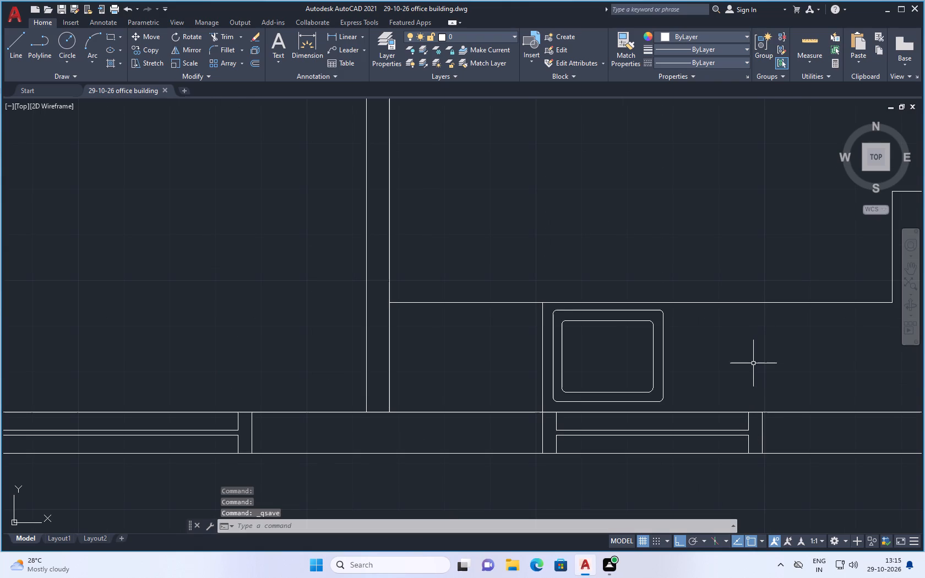
Draw a horizontal line along the counter's north edge, running east from the partition wall to just short of the divider.
scroll(417, 350, up, 1)
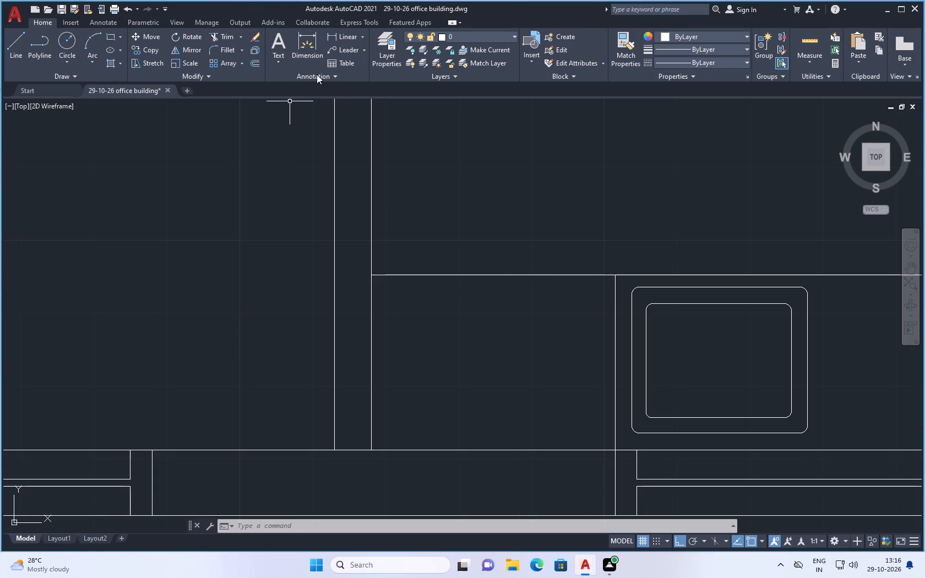
click(13, 46)
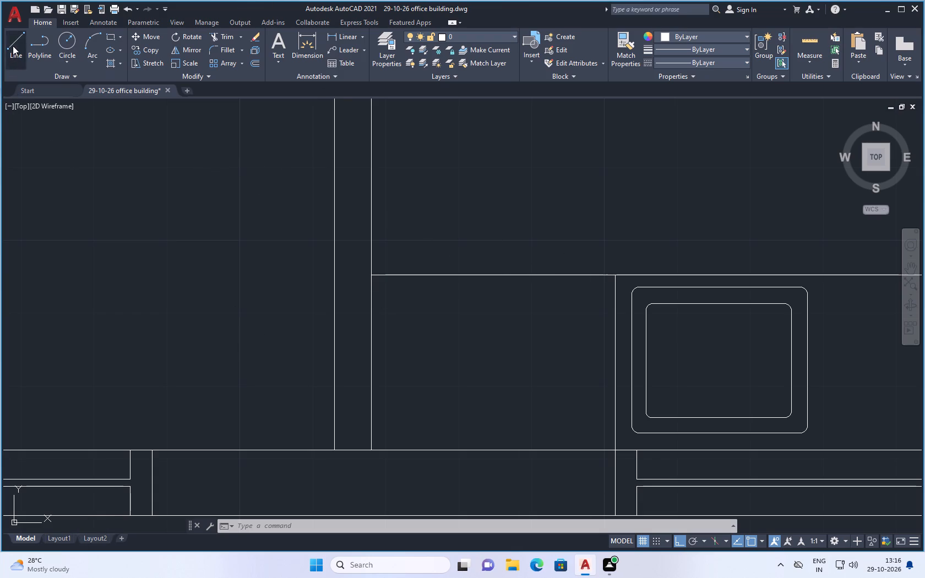
click(371, 275)
click(580, 292)
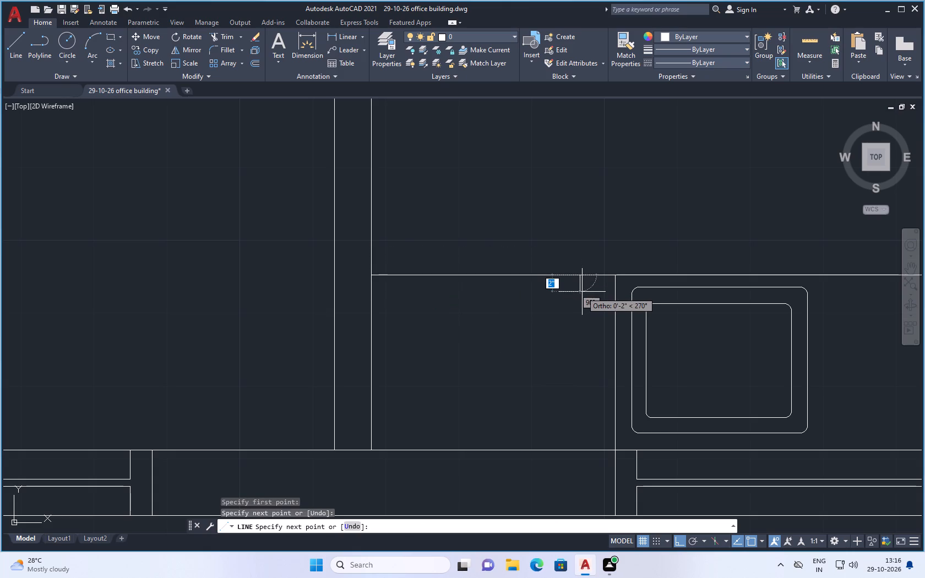
key(Escape)
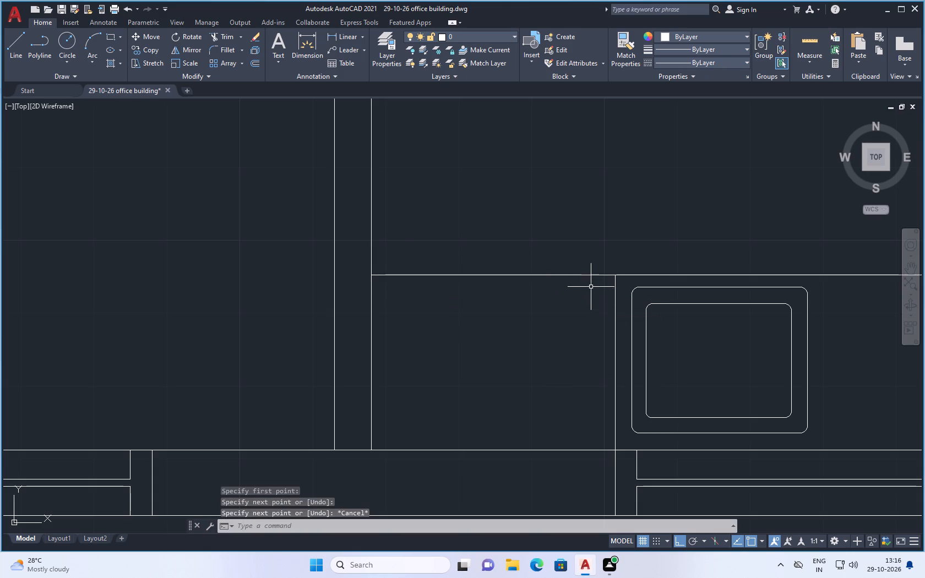
Draw a vertical line across the counter's depth, just west of the existing divider, ending at the south wall.
key(space)
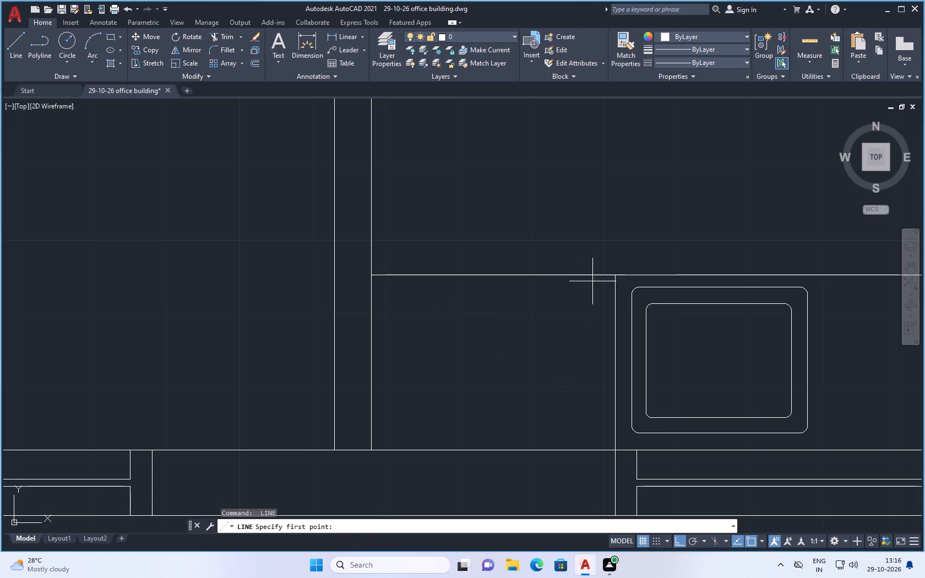
click(595, 276)
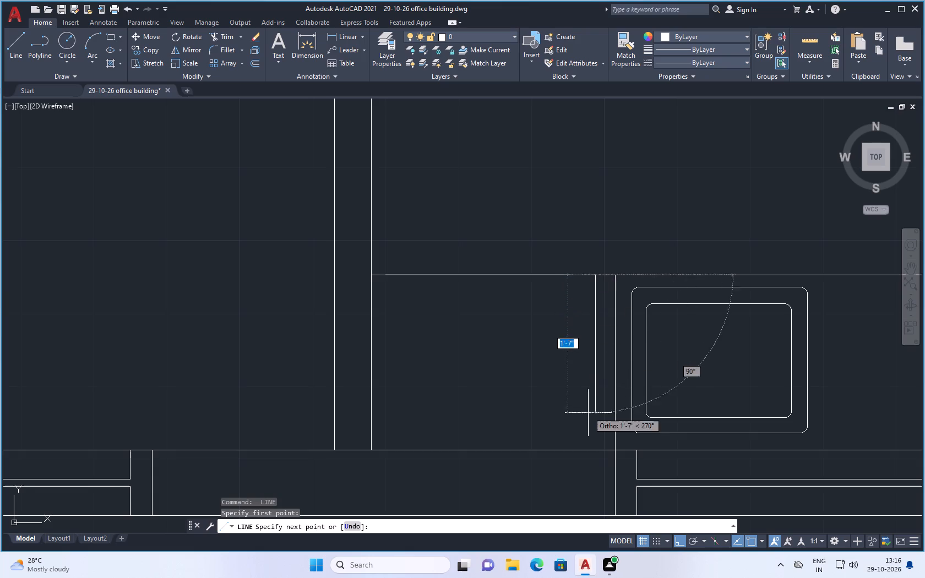
click(595, 449)
key(Escape)
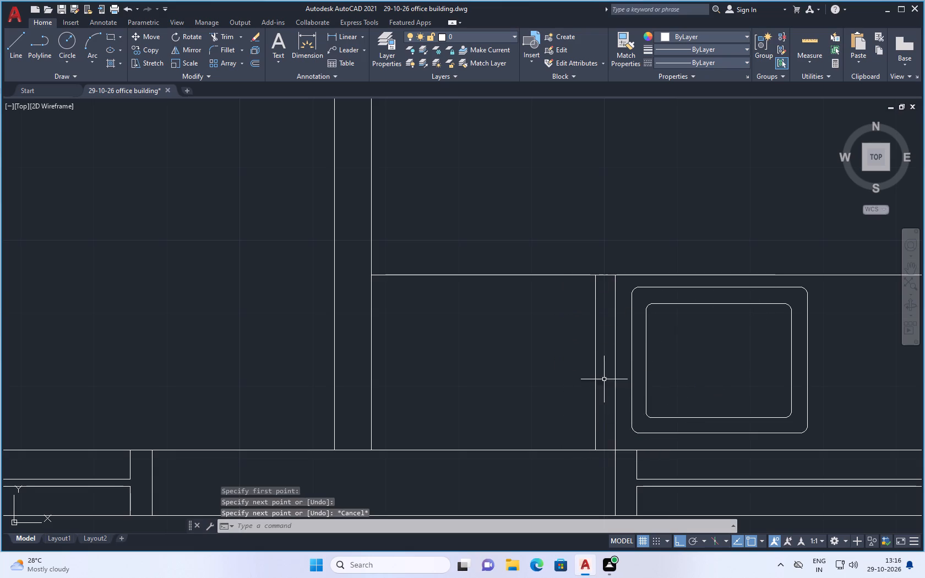
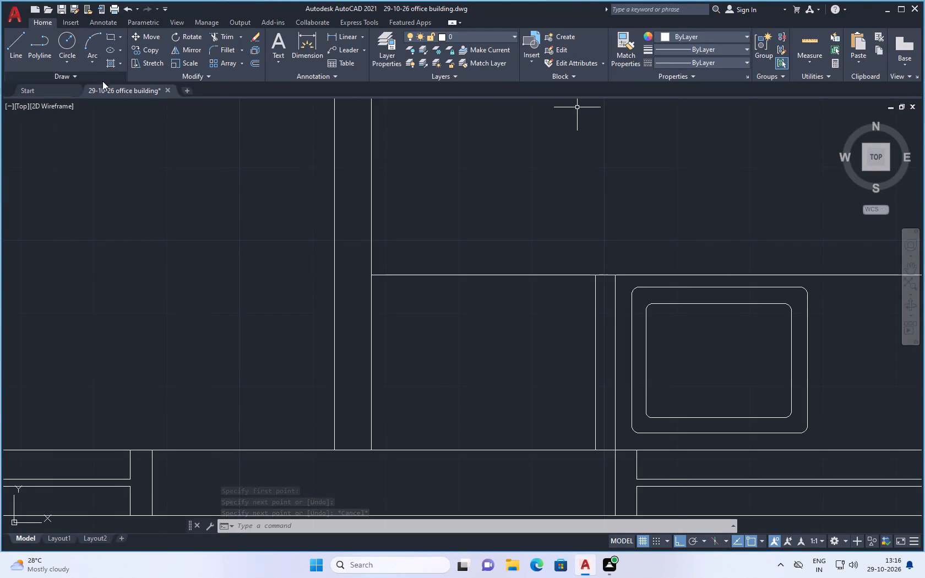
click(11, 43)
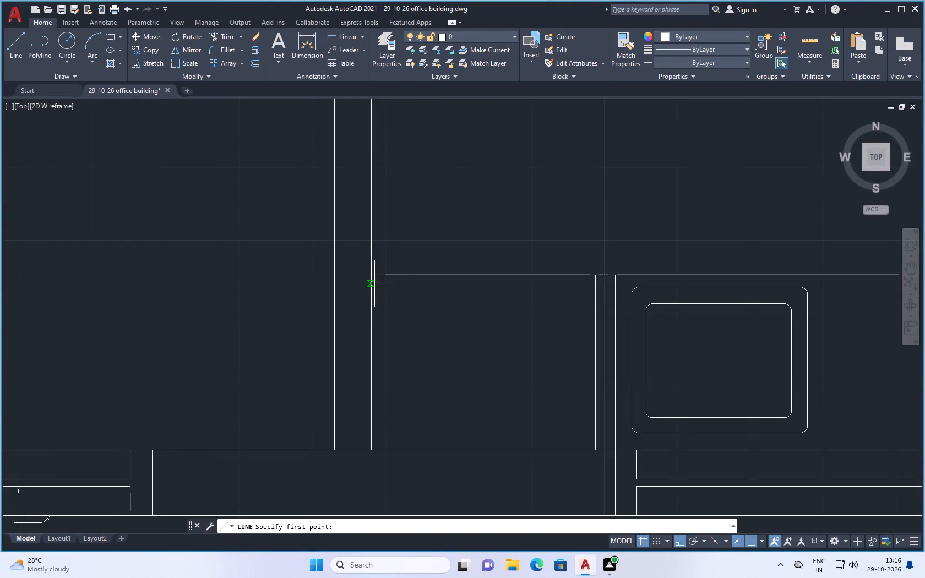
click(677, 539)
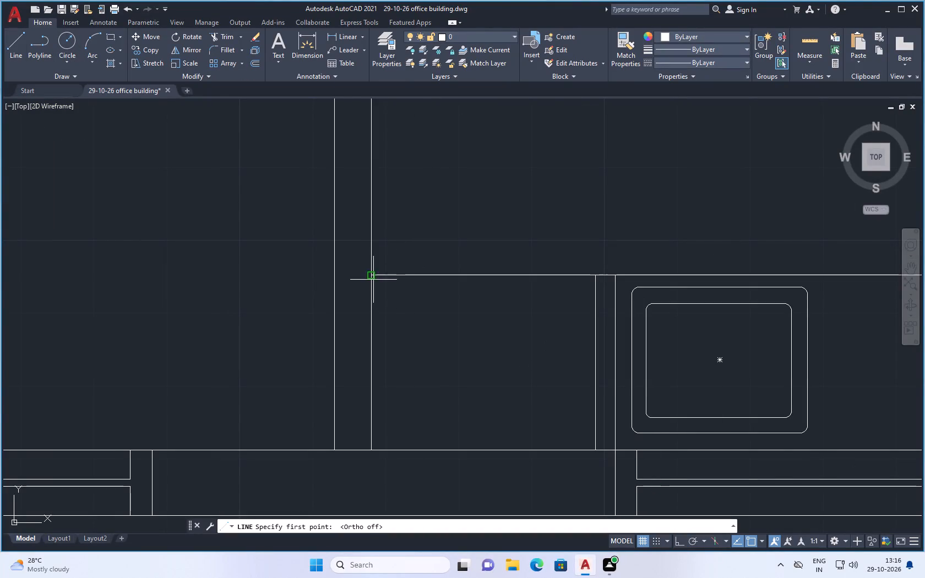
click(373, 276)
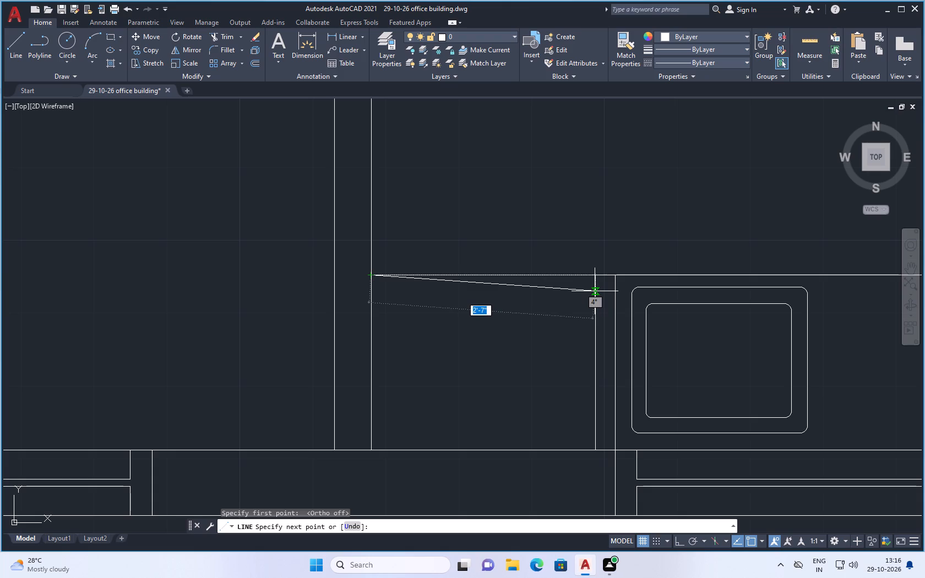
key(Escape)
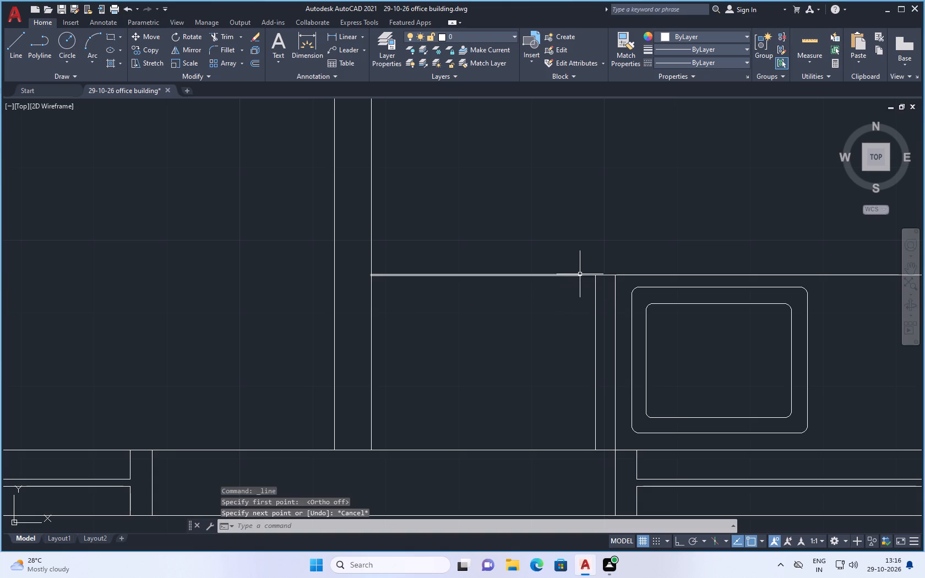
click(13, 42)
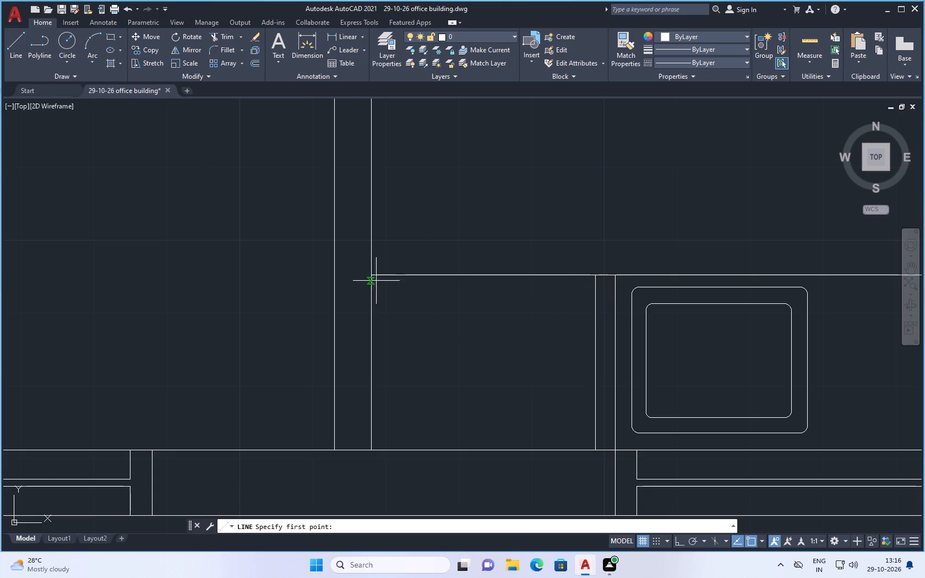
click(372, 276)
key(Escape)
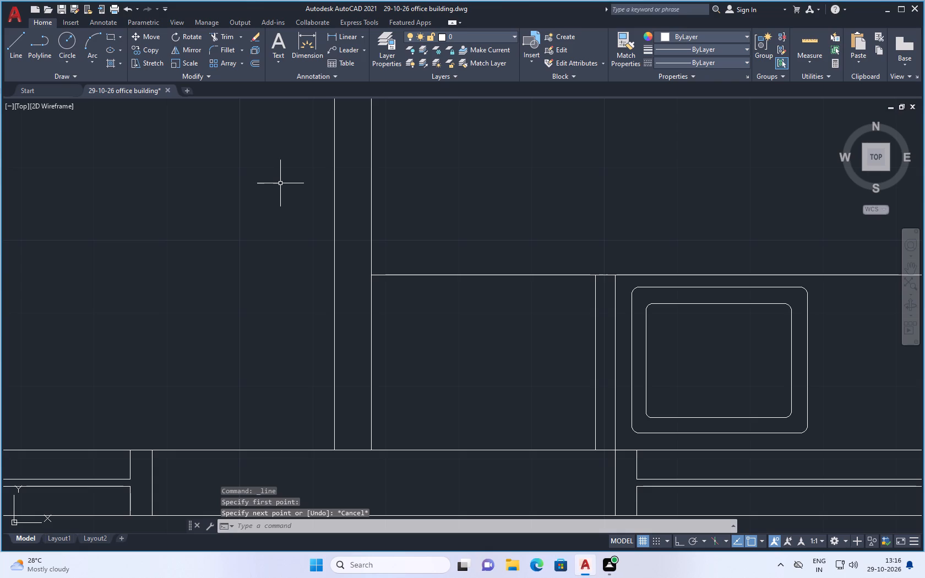
Trim the counter's north-edge line between the partition wall and the vertical line west of the divider.
key(t)
key(r)
key(Return)
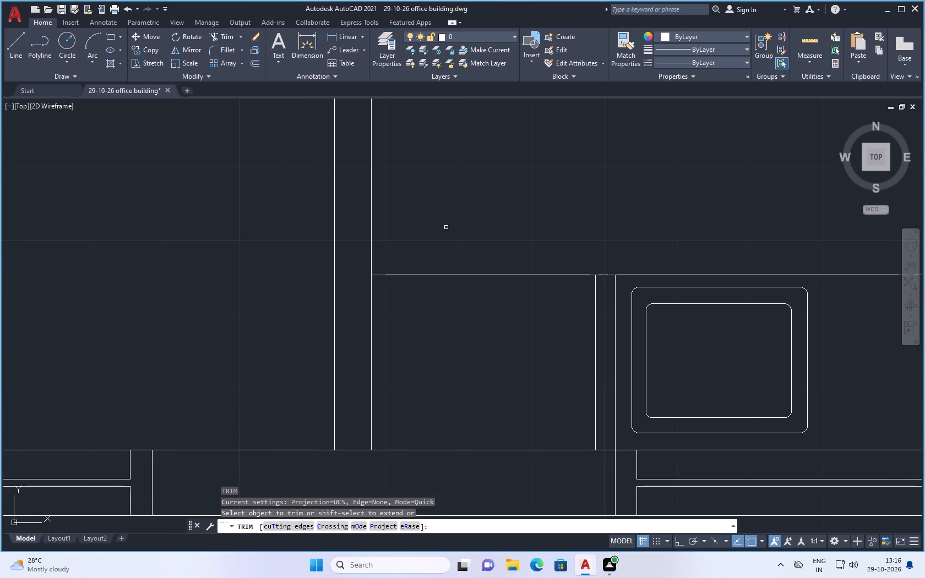
click(499, 273)
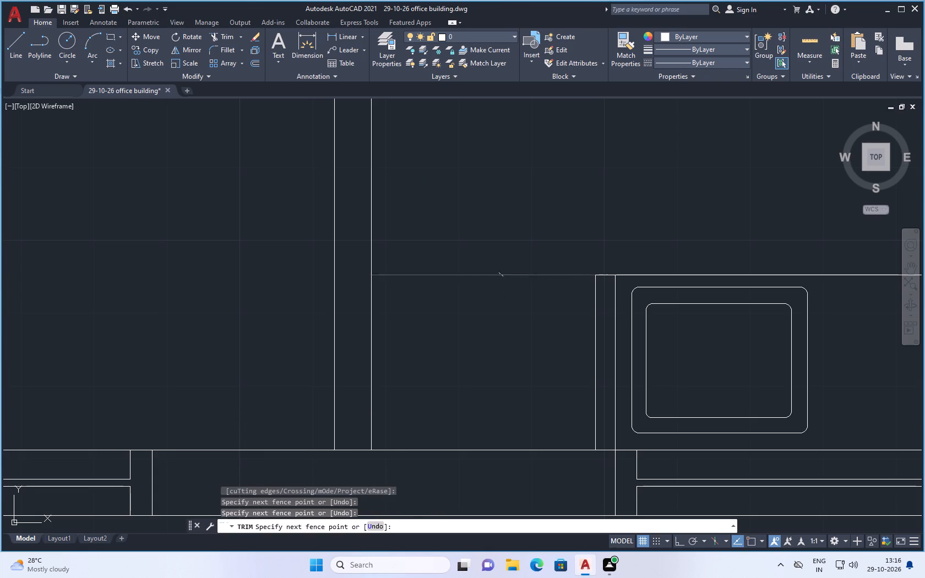
click(503, 277)
key(Escape)
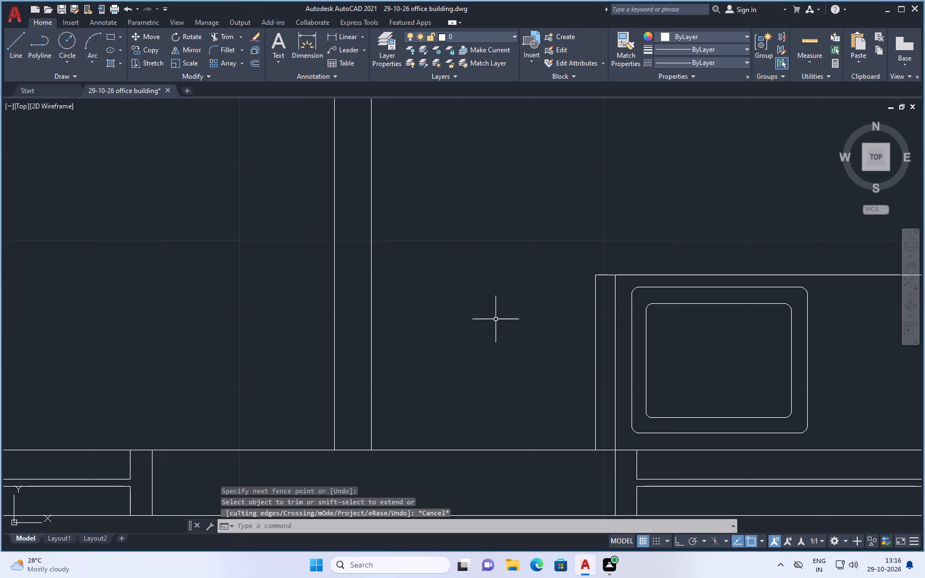
Shift the vertical line just west of the counter's divider about 1" east, towards the divider.
click(596, 351)
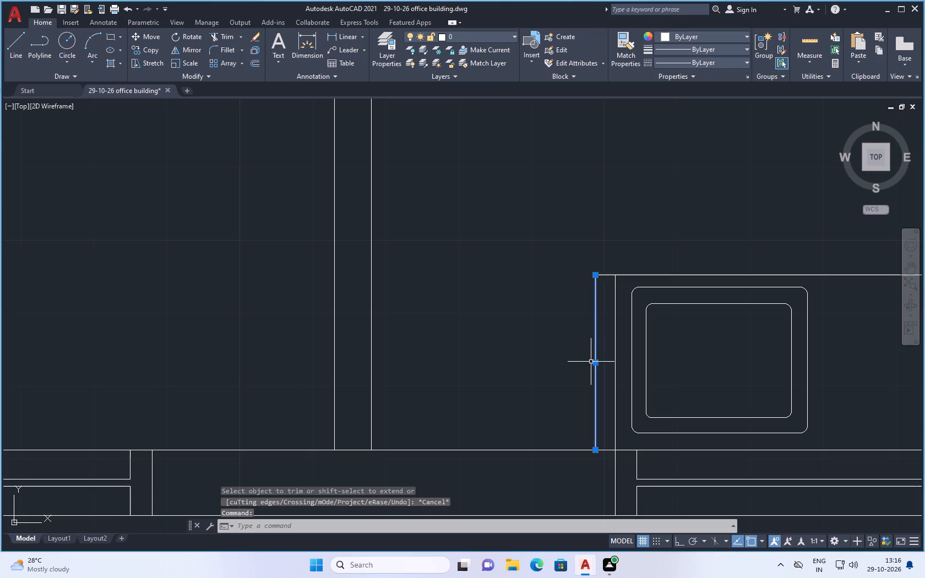
click(594, 364)
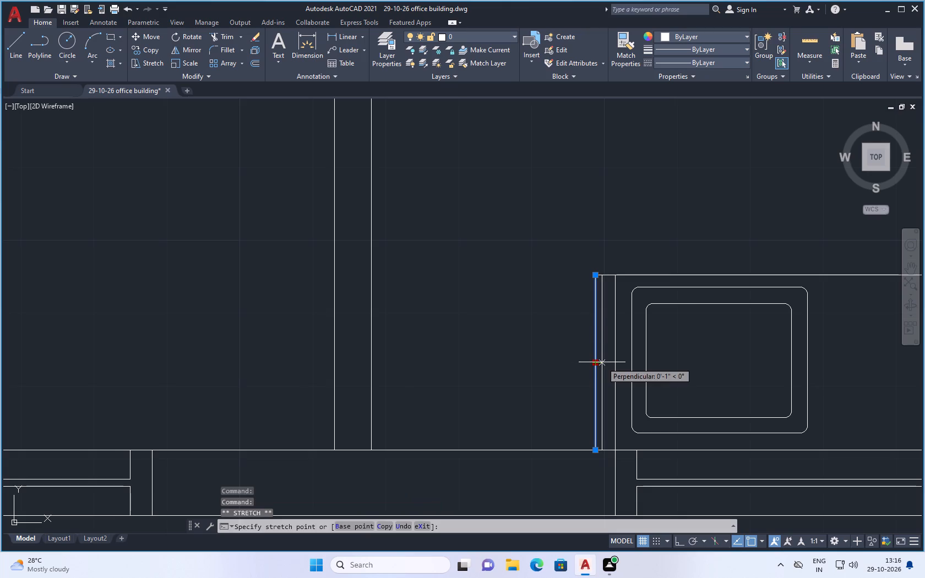
click(602, 362)
key(Escape)
Trim the short stub of the counter's north edge that projects west of the shifted vertical line.
key(t)
key(r)
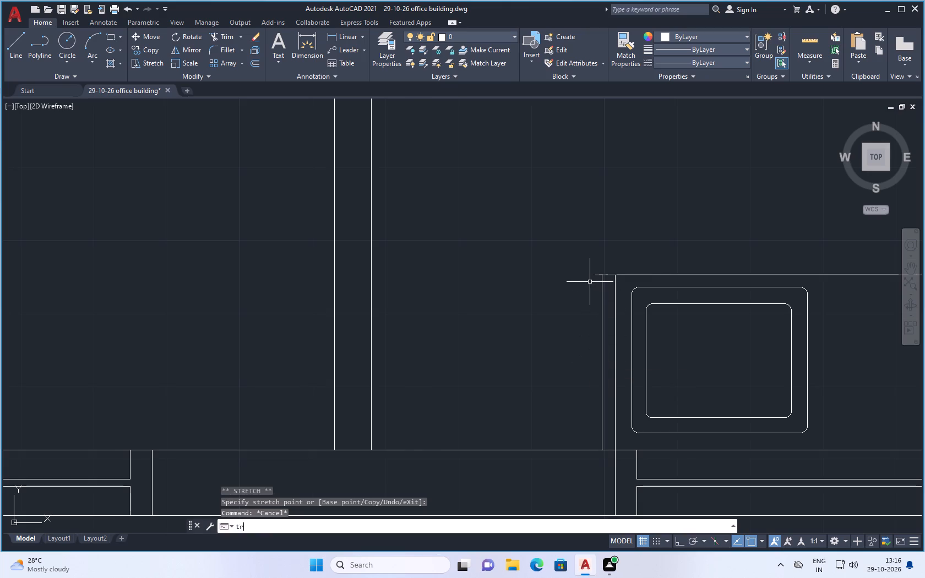
key(Return)
scroll(589, 276, up, 1)
click(600, 275)
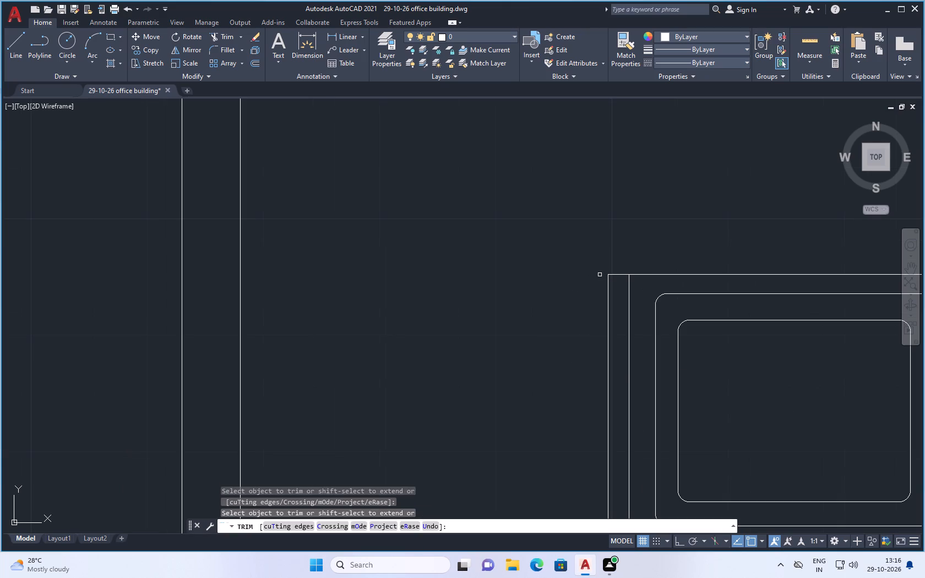
key(Escape)
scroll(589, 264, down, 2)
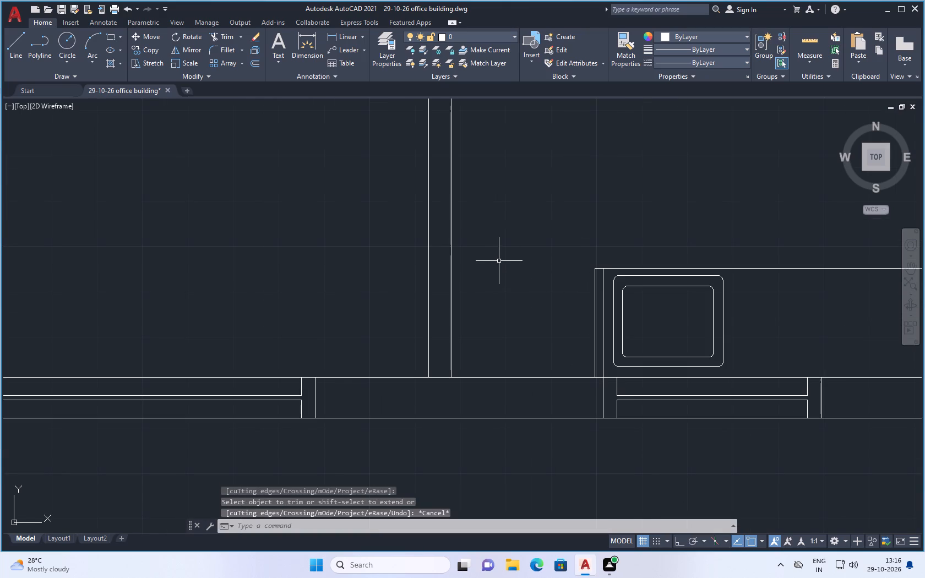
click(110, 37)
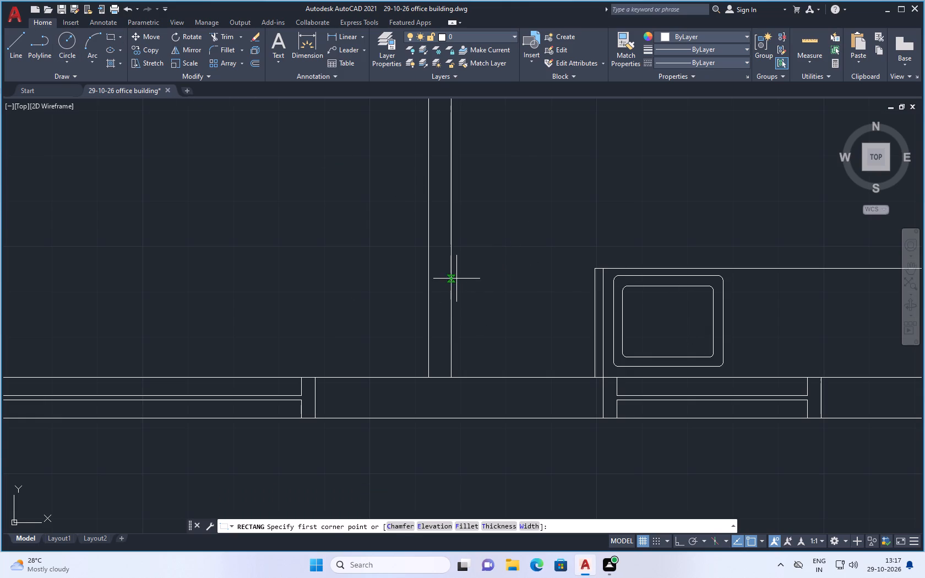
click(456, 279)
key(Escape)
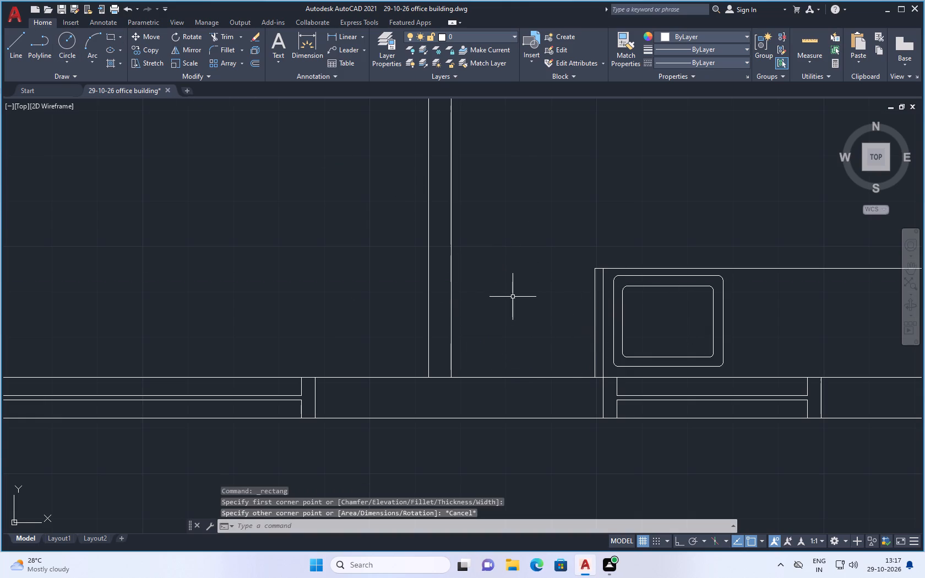
Draw a rectangle about 2'-4" by 1'-8" in the gap between the partition wall and the counter's west end.
key(space)
drag(460, 280, 460, 279)
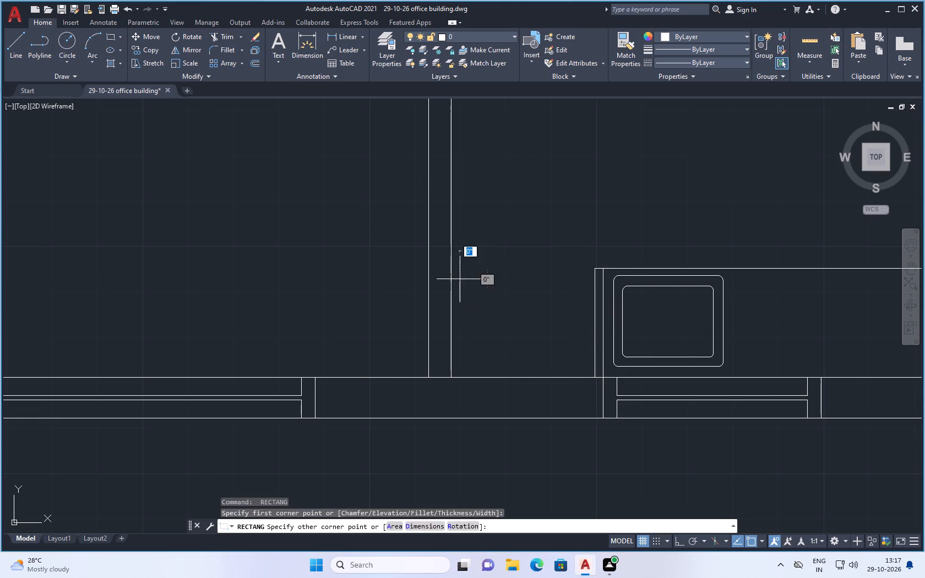
drag(460, 279, 465, 279)
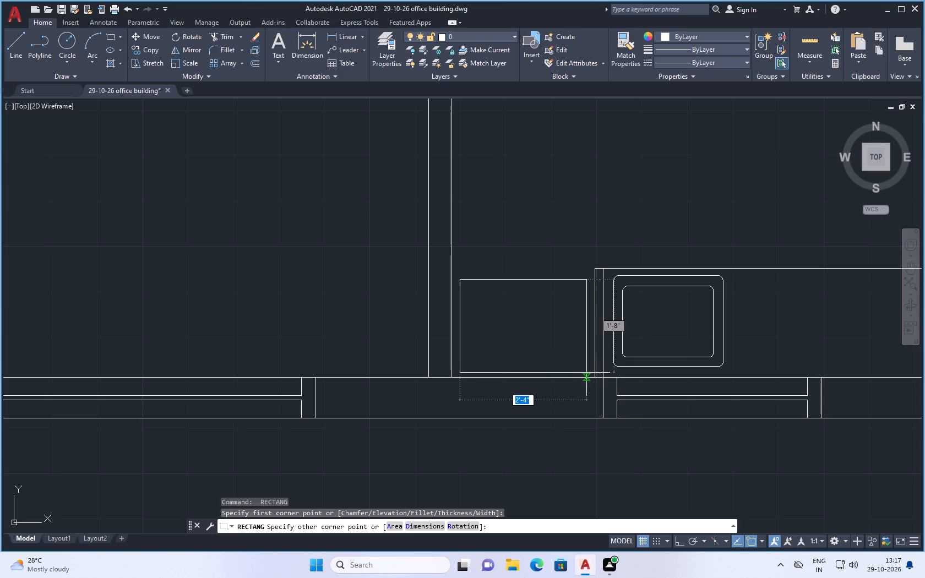
click(586, 368)
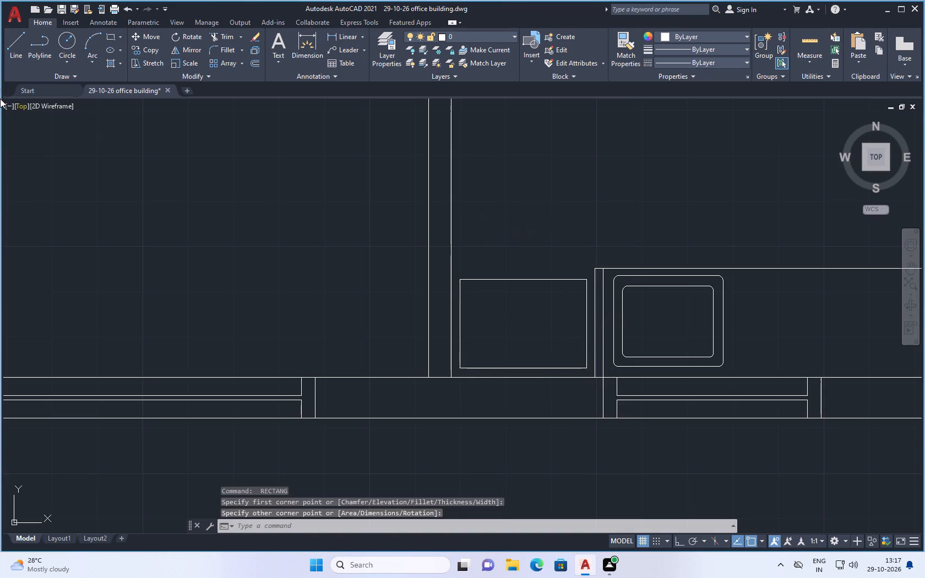
Draw a slanted strip outline about 2'-5" long and 3" thick, rising east from the partition wall and the rectangle's northwest corner.
click(9, 44)
scroll(605, 262, up, 1)
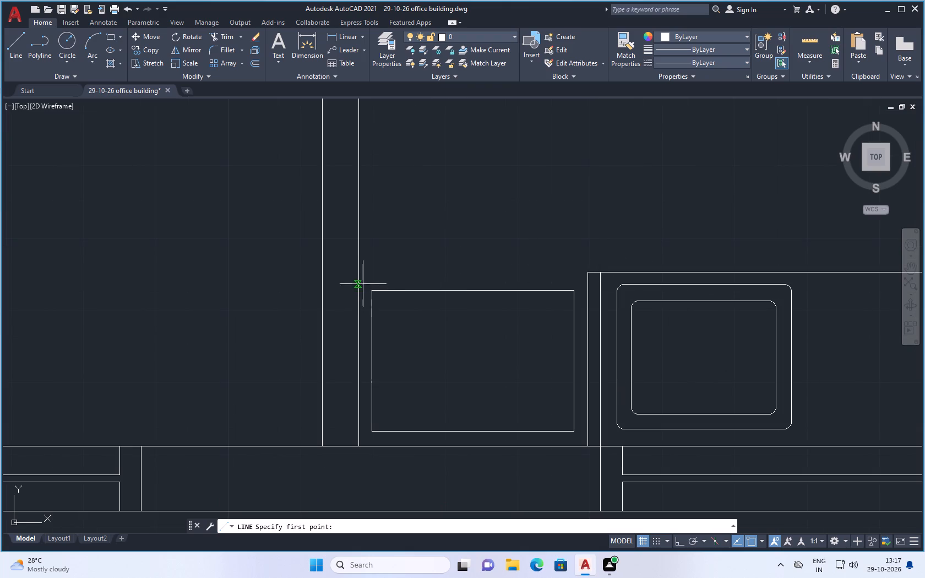
click(361, 281)
click(367, 290)
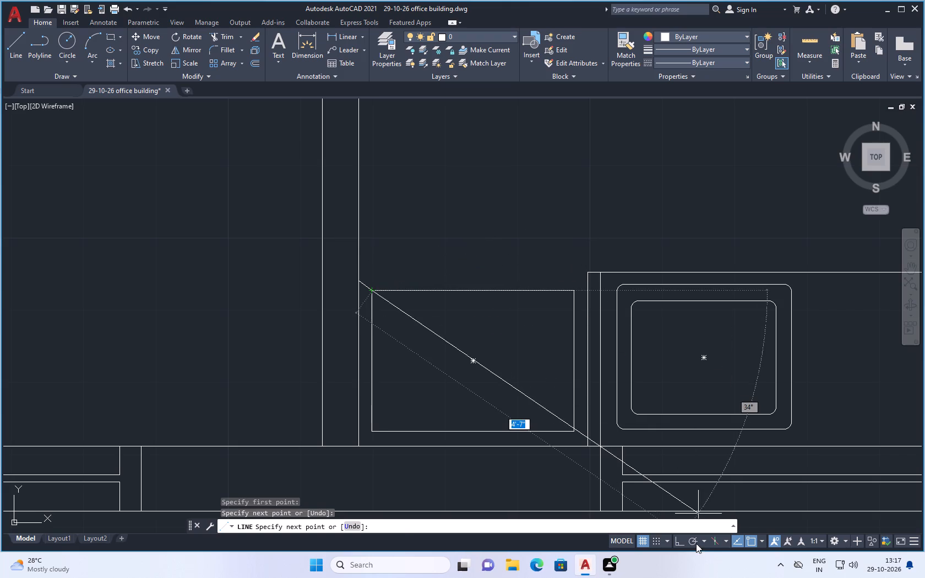
click(678, 538)
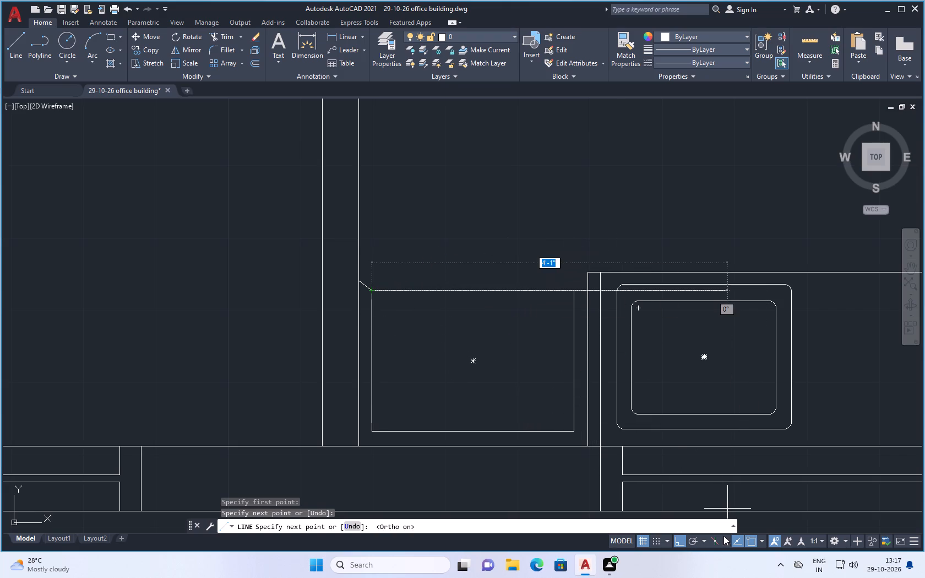
click(677, 538)
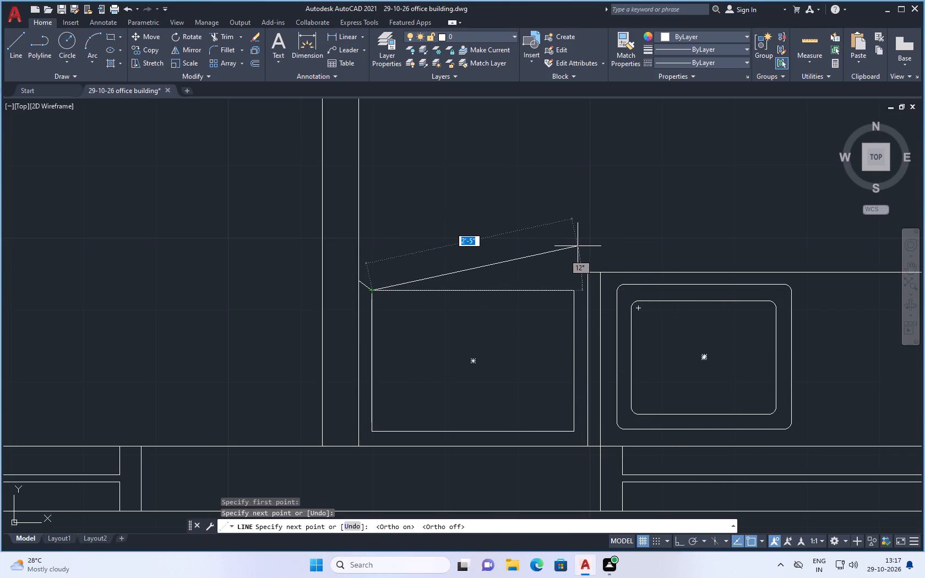
click(565, 246)
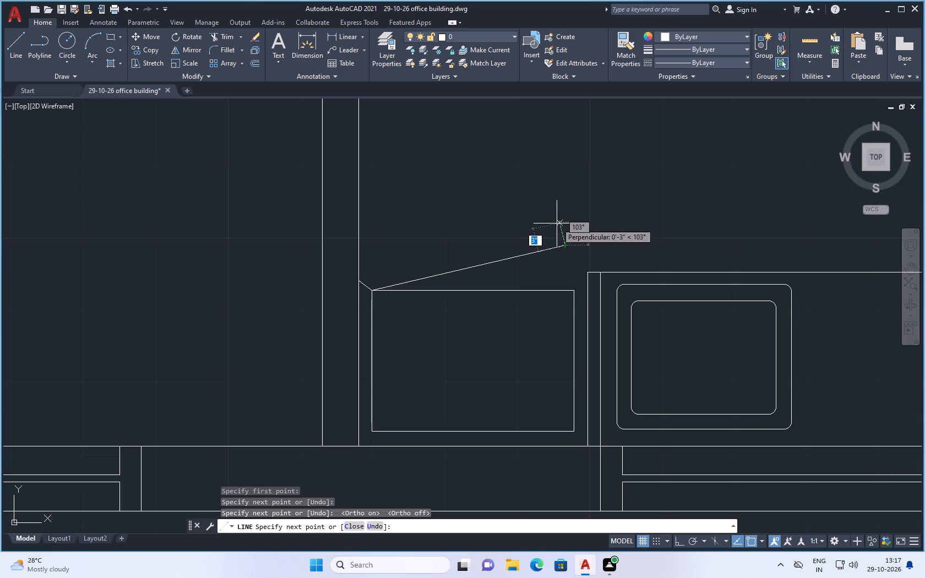
click(557, 224)
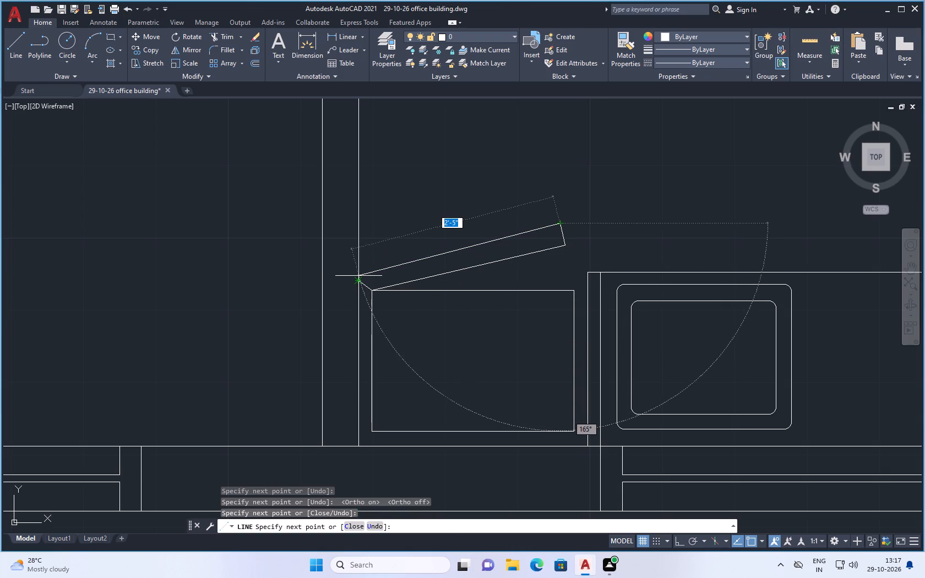
click(359, 273)
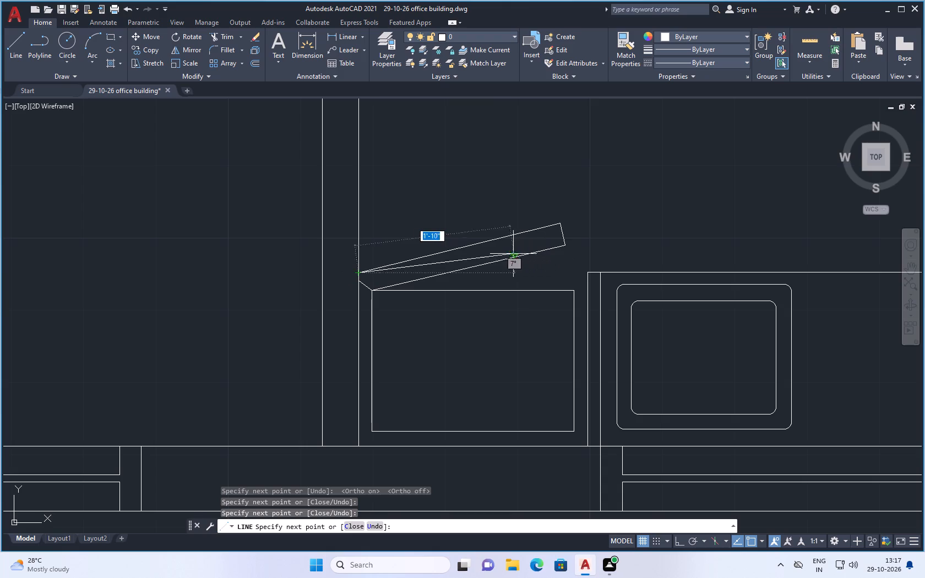
key(Escape)
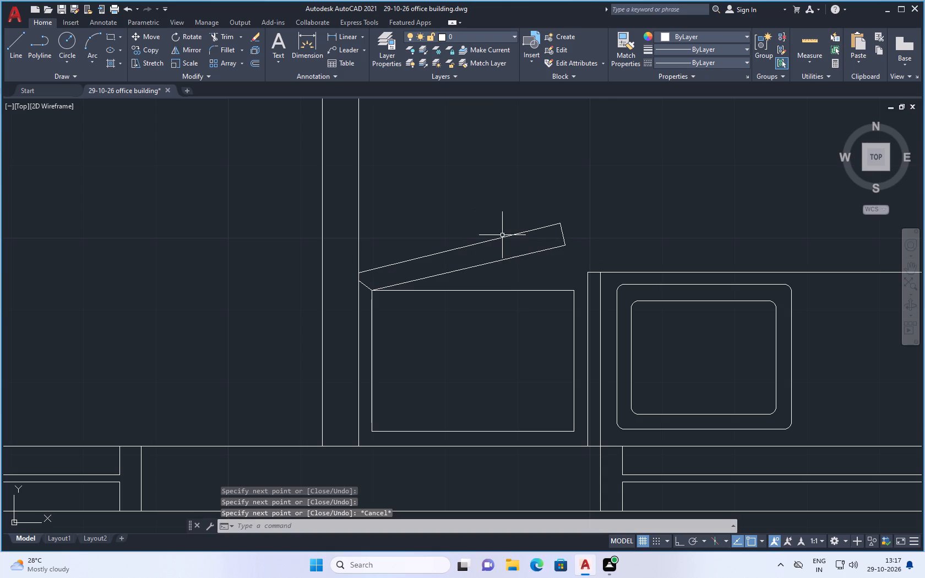
Draw a short line down from the slanted strip's lower edge near its east end, continuing about 1'-10" back to the rectangle's north edge.
scroll(528, 269, down, 2)
scroll(512, 290, up, 2)
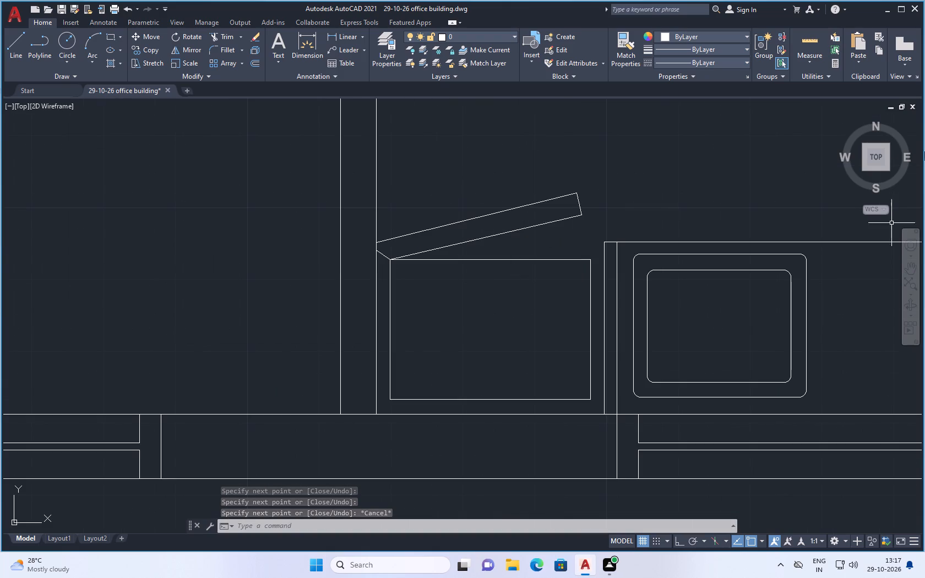
click(9, 45)
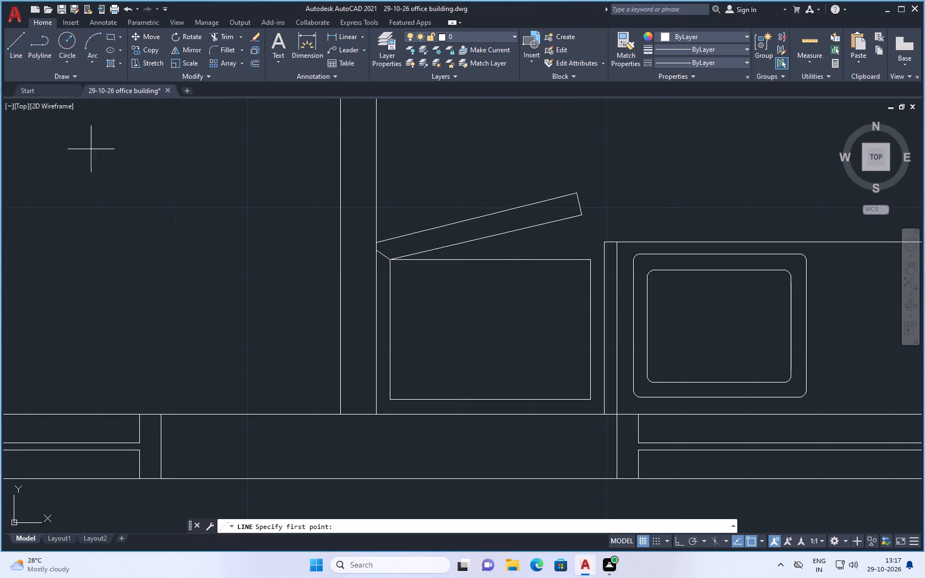
scroll(148, 184, up, 1)
scroll(241, 266, down, 2)
scroll(526, 250, up, 1)
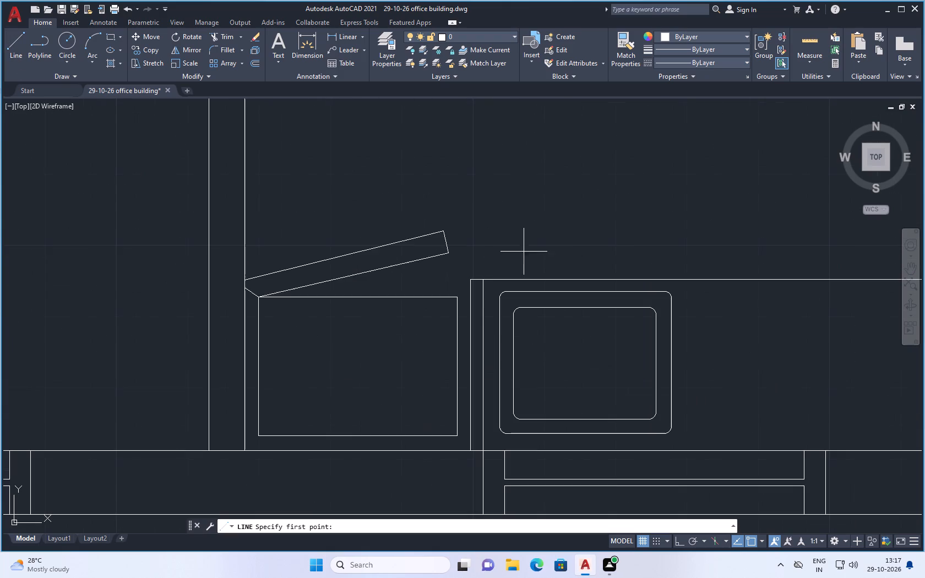
click(439, 255)
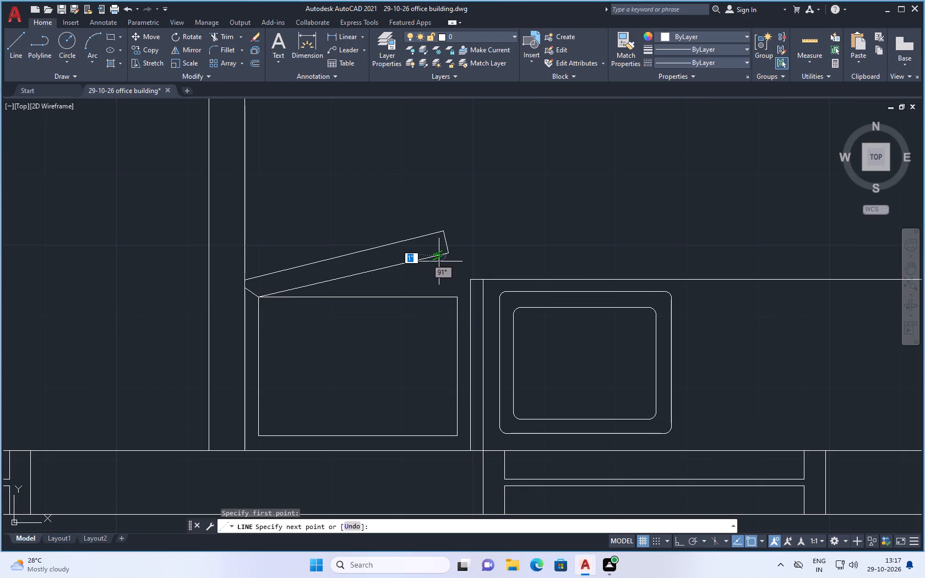
click(442, 264)
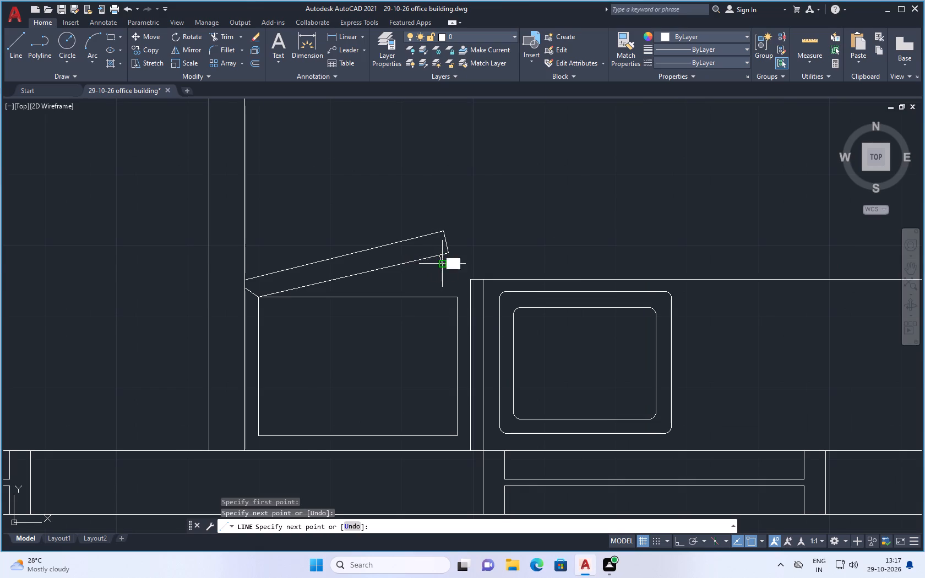
click(289, 298)
key(Escape)
Draw a small three-sided tab about 1" tall on the slanted strip's upper edge near its east end.
scroll(384, 297, down, 1)
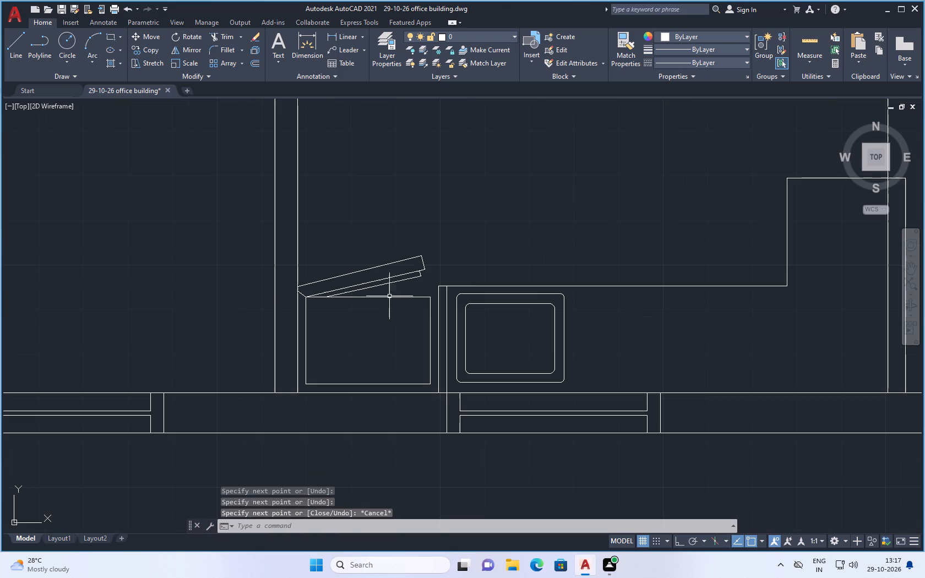
scroll(356, 275, down, 2)
scroll(398, 295, up, 2)
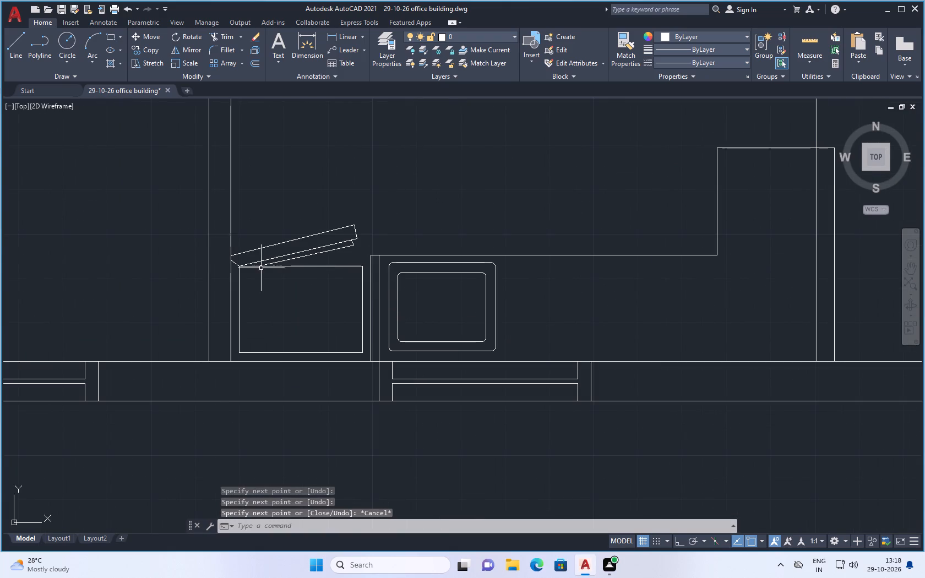
scroll(270, 270, up, 1)
key(space)
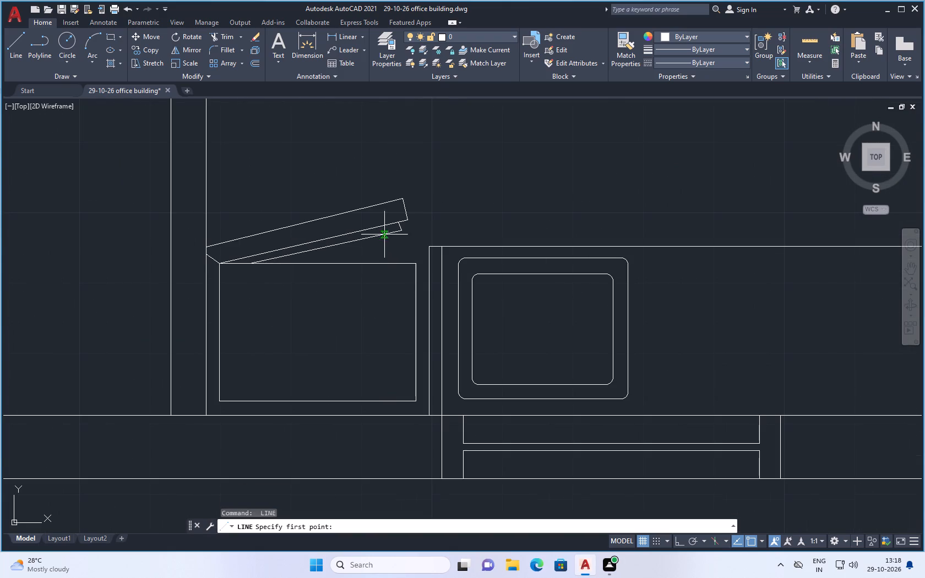
scroll(376, 205, up, 1)
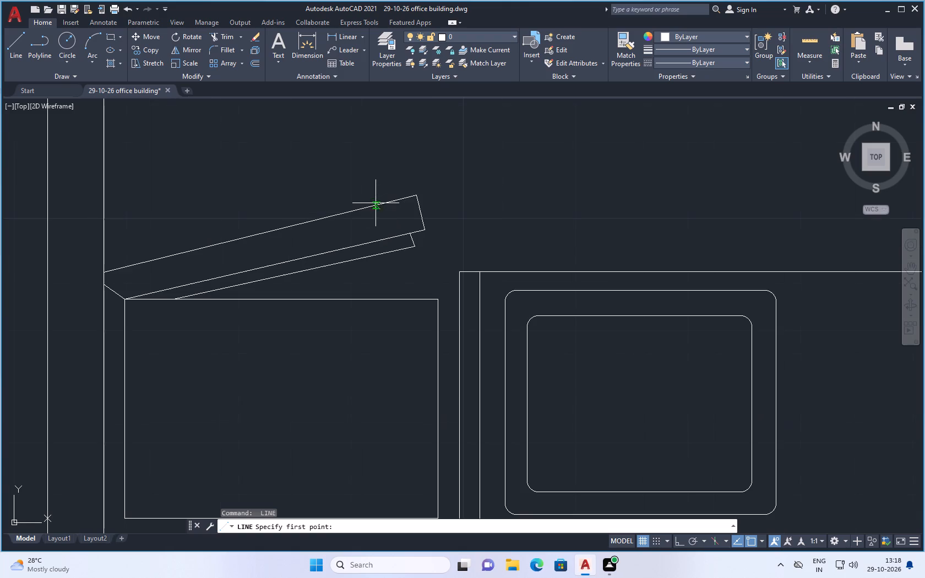
click(388, 202)
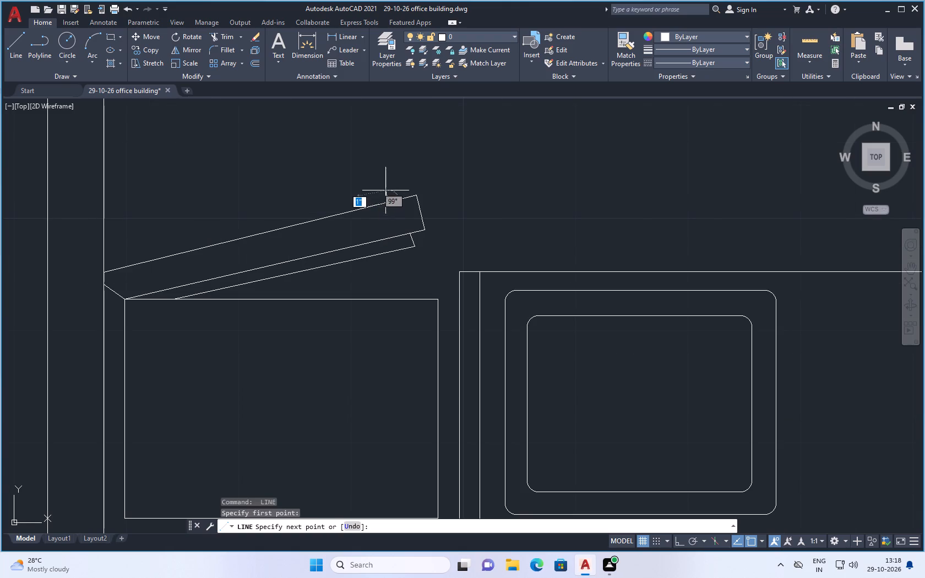
click(385, 191)
click(395, 190)
click(399, 202)
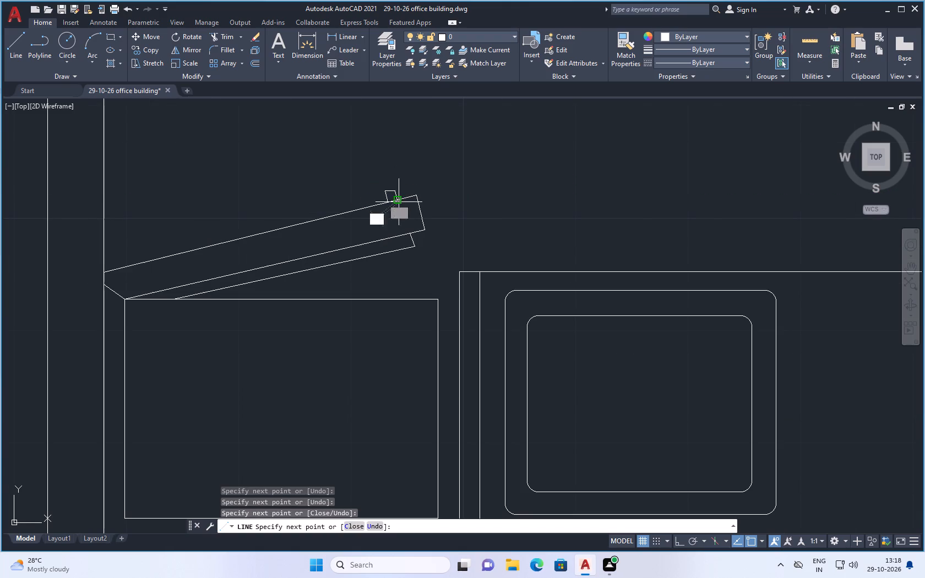
key(Escape)
Save the drawing.
scroll(377, 222, down, 5)
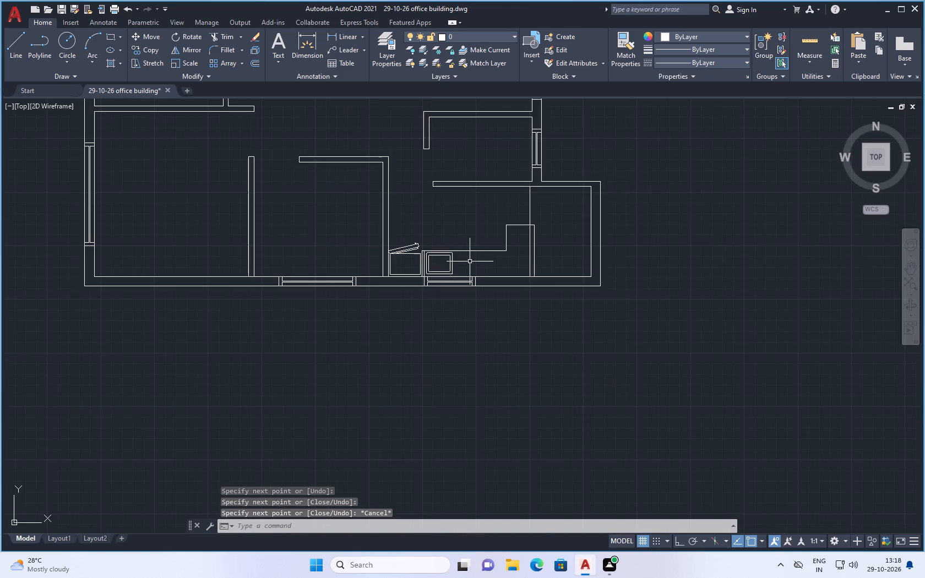
scroll(470, 263, down, 2)
scroll(436, 260, up, 3)
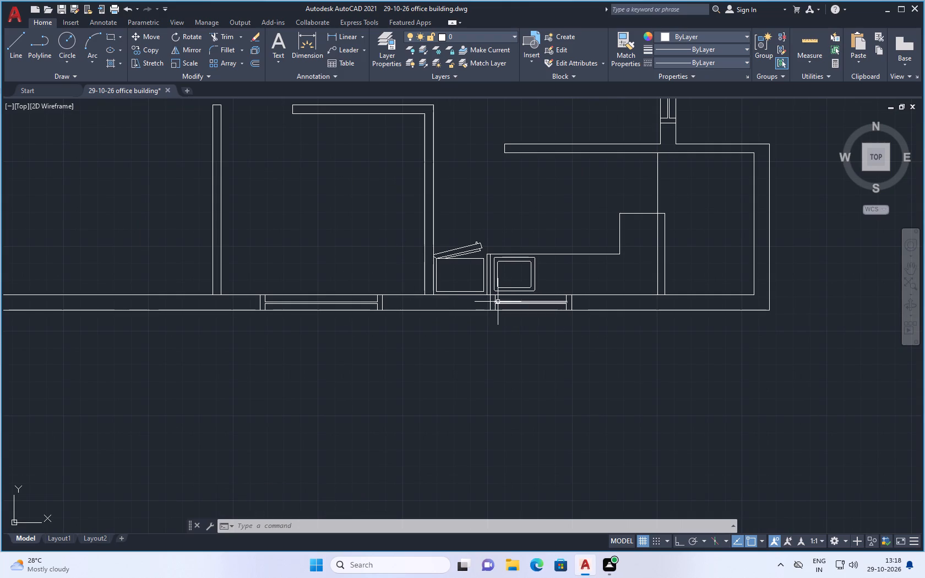
key(ctrl+s)
Scale the two nested rounded rectangles on the counter down to roughly two-thirds size about their common center.
scroll(512, 286, up, 2)
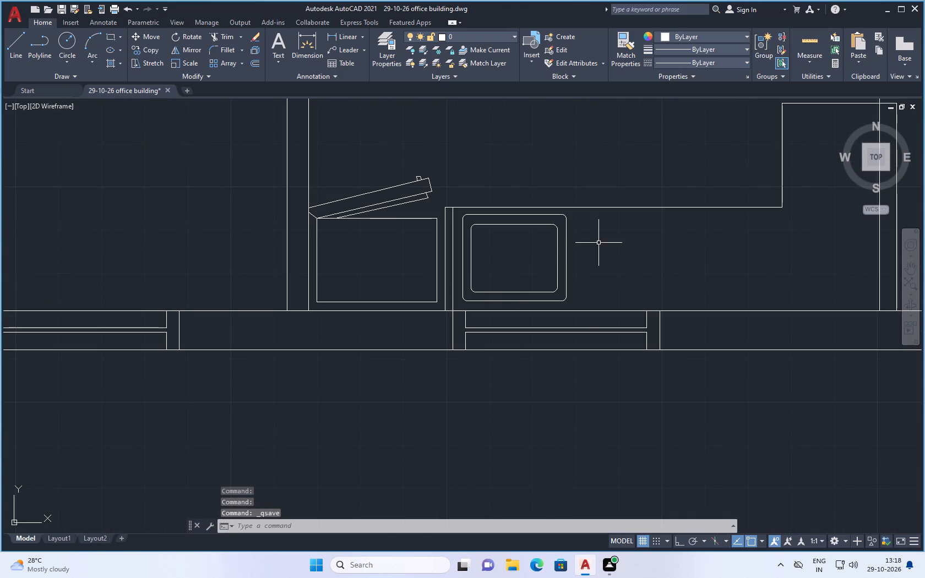
click(598, 243)
click(463, 306)
right_click(590, 257)
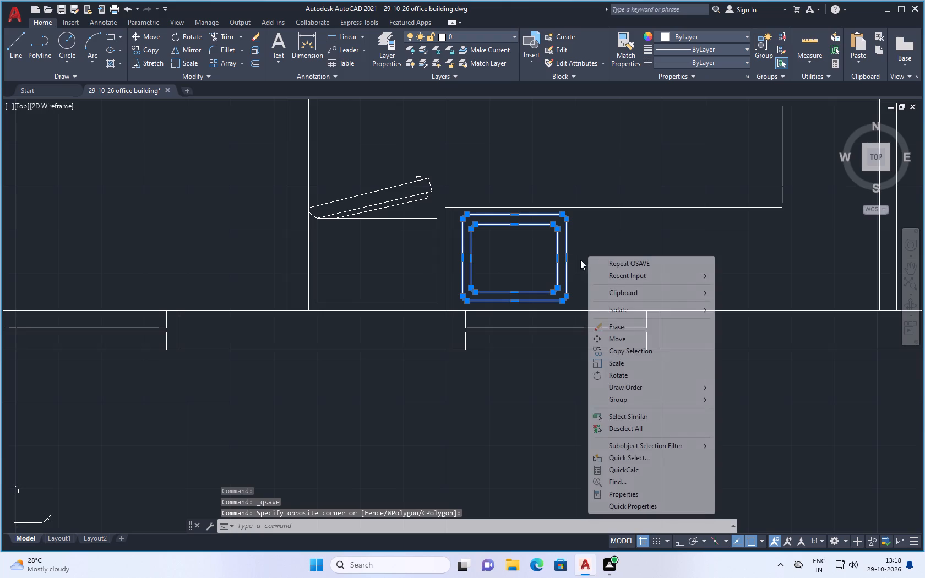
click(617, 363)
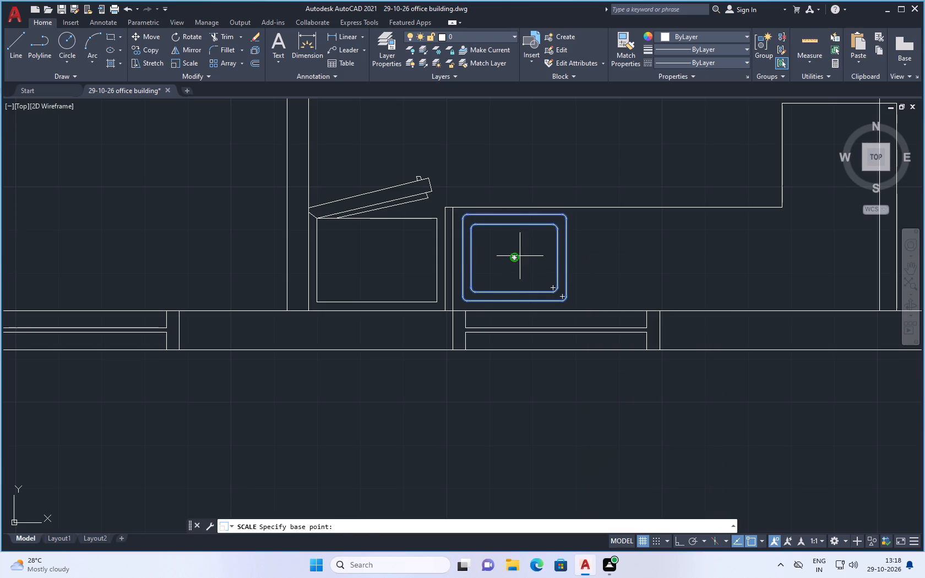
click(516, 255)
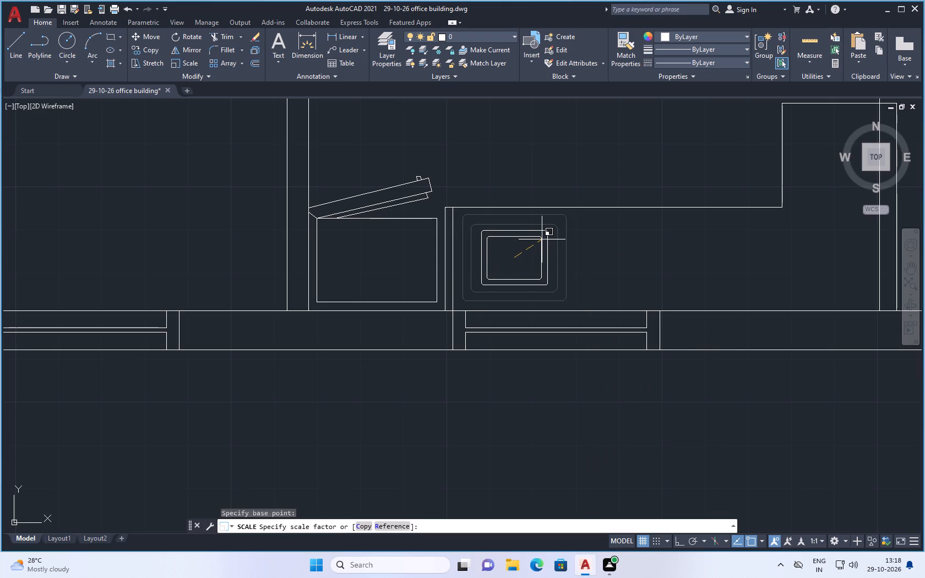
click(543, 238)
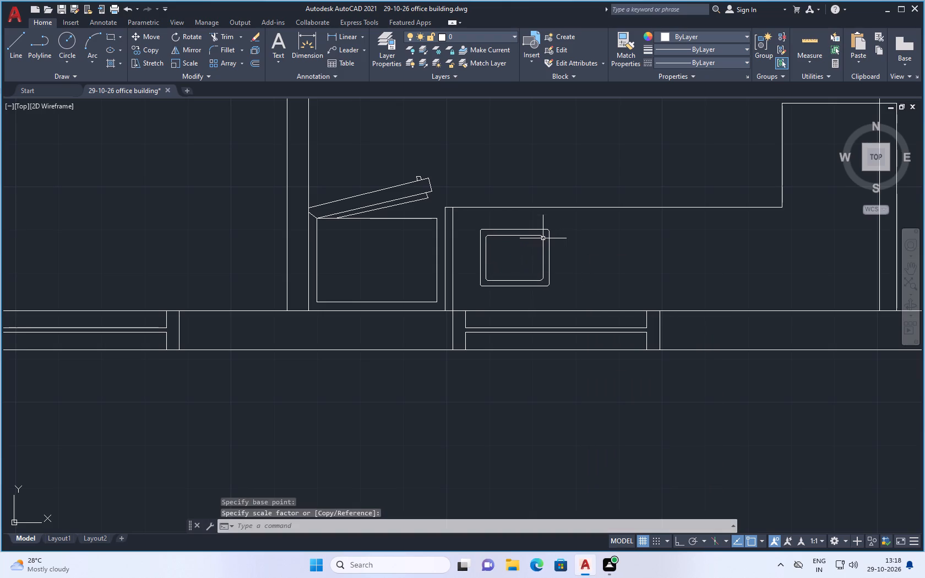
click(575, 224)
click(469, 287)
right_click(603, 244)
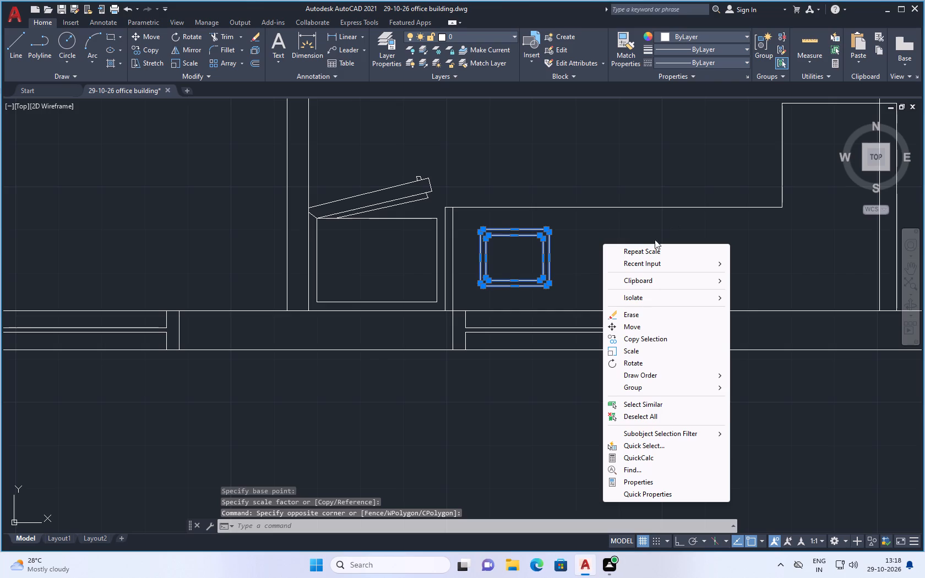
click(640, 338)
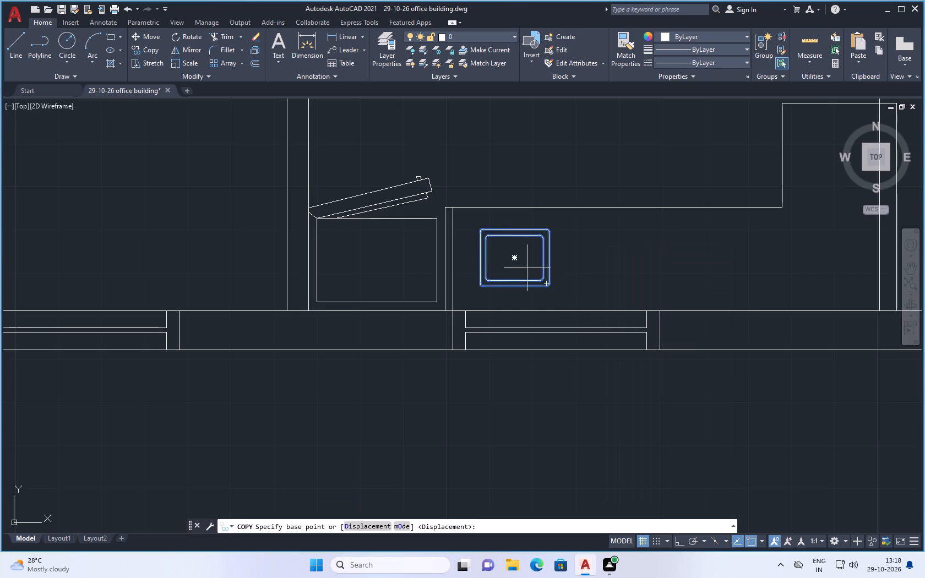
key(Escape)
Move the nested rounded rectangles northwest, just inside the counter's northwest corner.
click(562, 223)
click(466, 296)
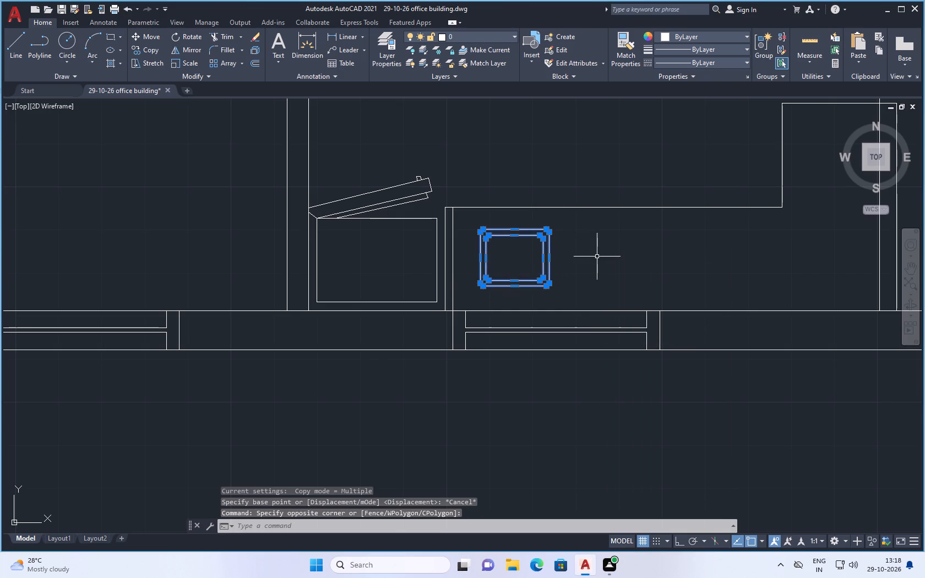
right_click(595, 258)
click(616, 339)
click(514, 257)
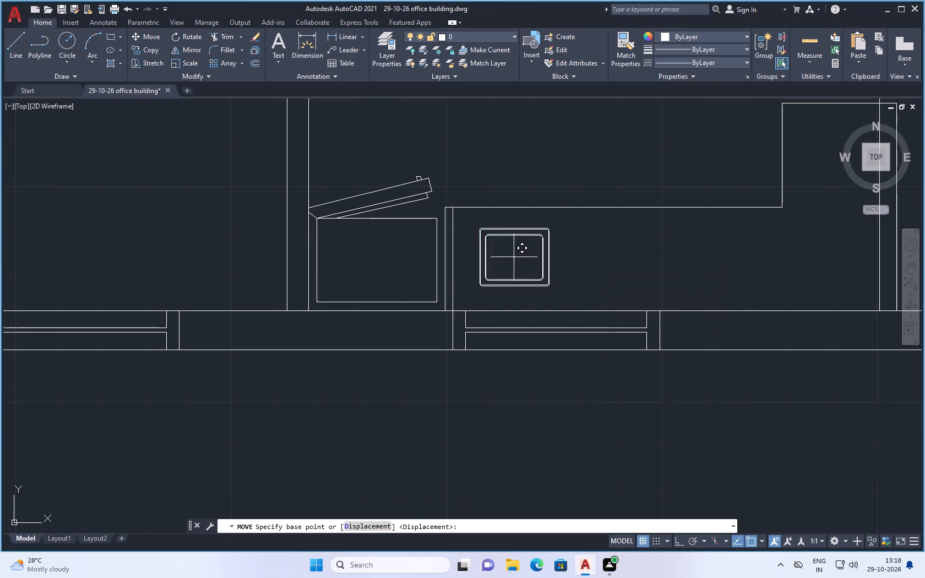
click(491, 239)
Scale the nested rounded rectangles up by roughly a quarter about their common center.
click(541, 224)
click(481, 266)
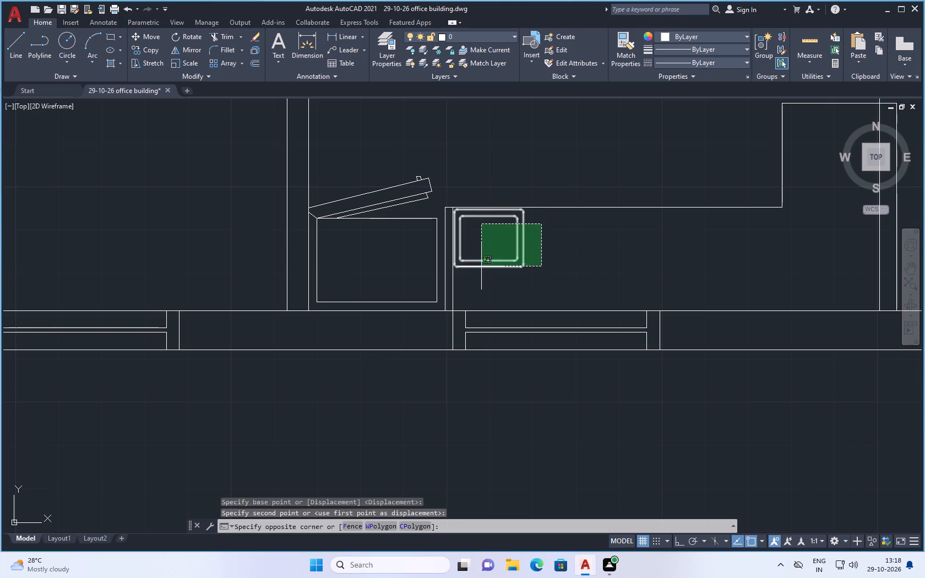
right_click(539, 239)
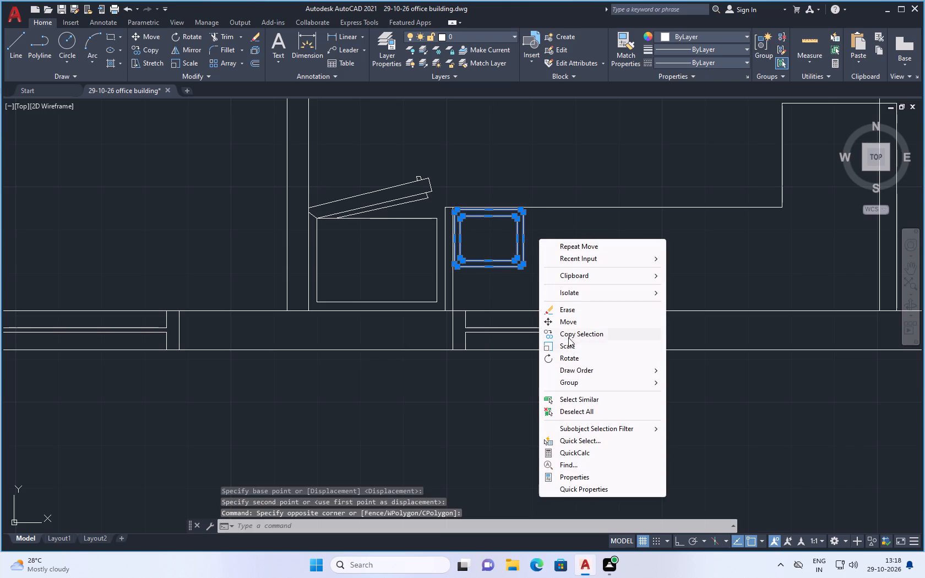
key(Escape)
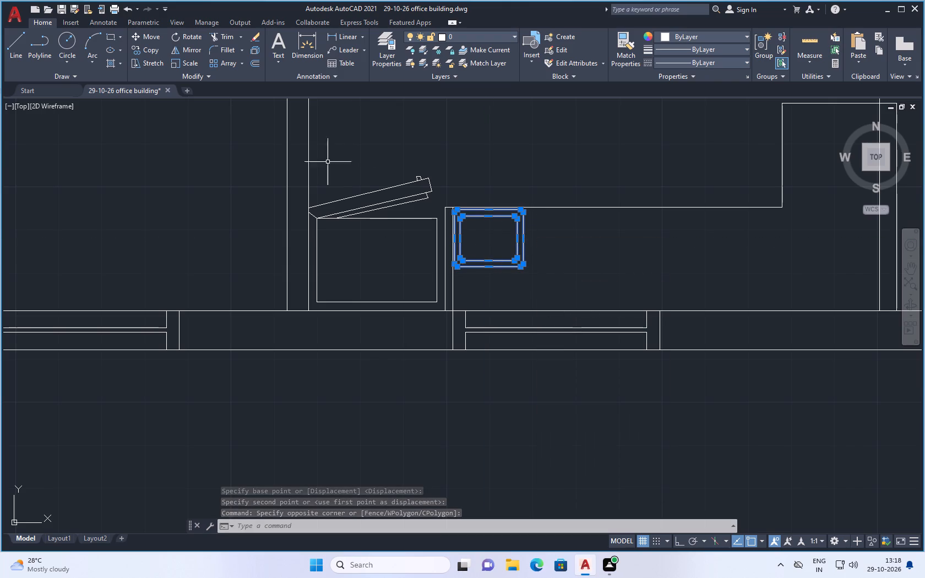
right_click(502, 245)
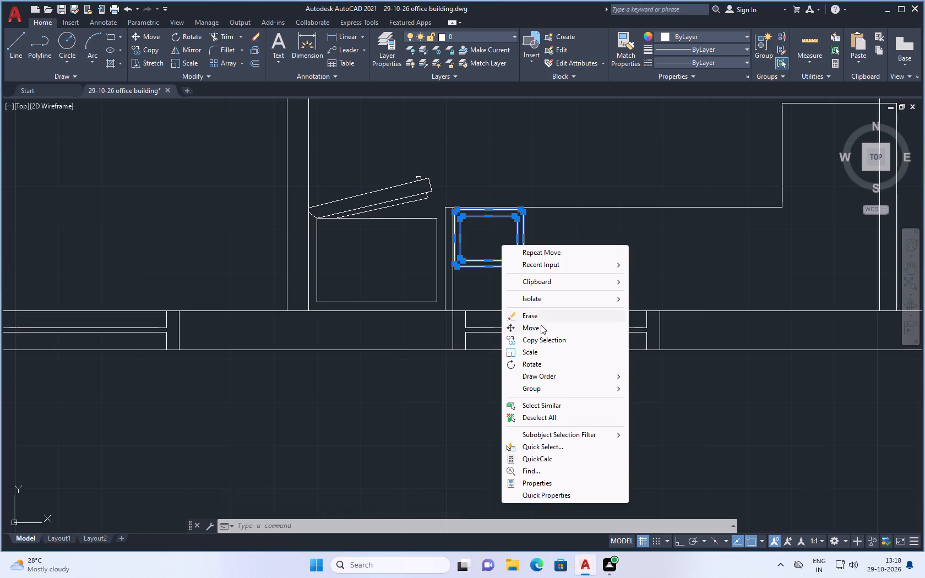
click(536, 350)
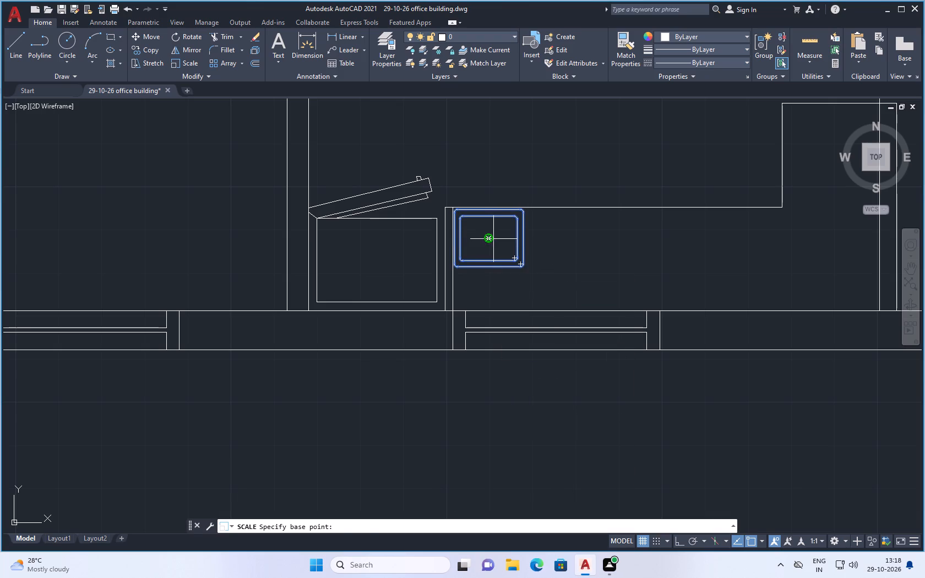
click(488, 238)
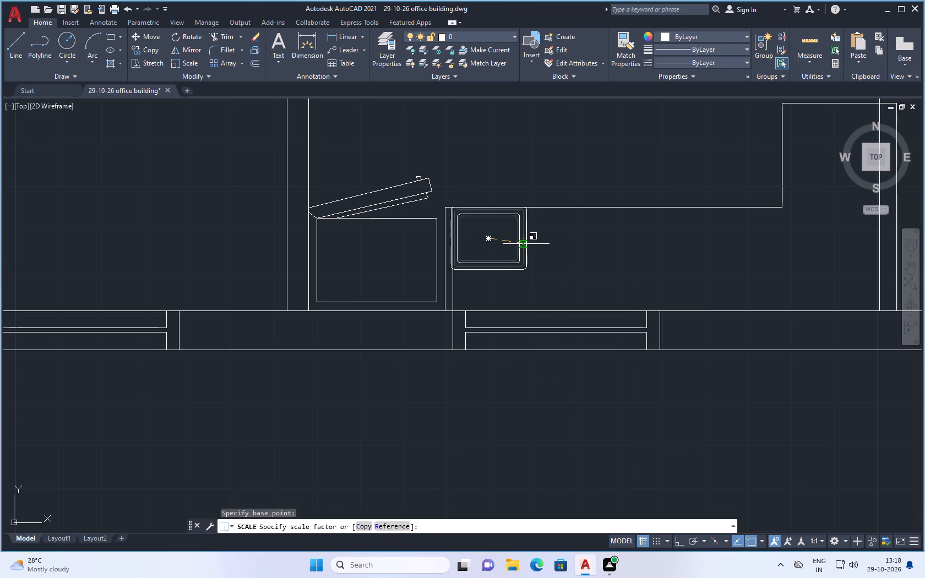
click(531, 243)
Move the nested rounded rectangles slightly southeast so the outer one sits flush with the counter's north edge and inner west line.
click(553, 237)
click(497, 268)
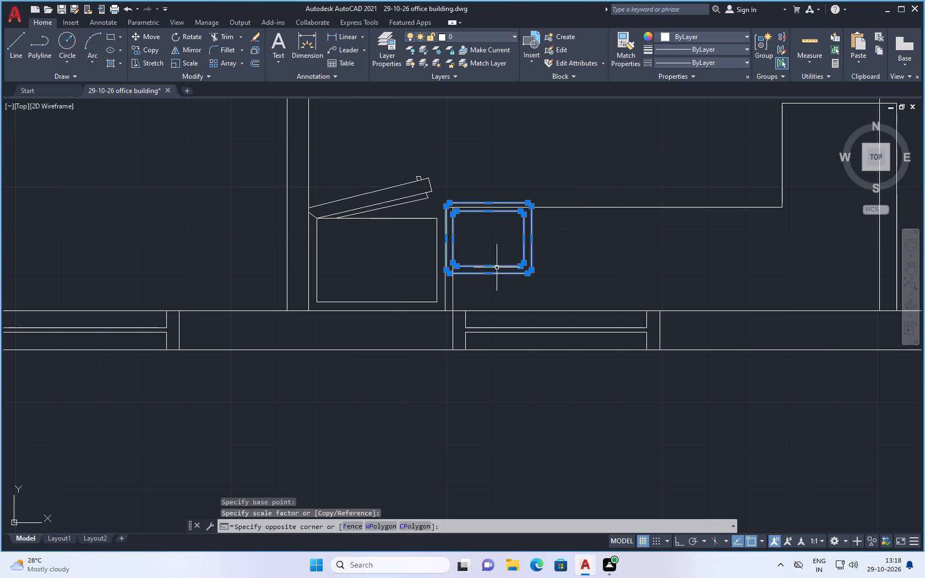
right_click(594, 258)
click(630, 341)
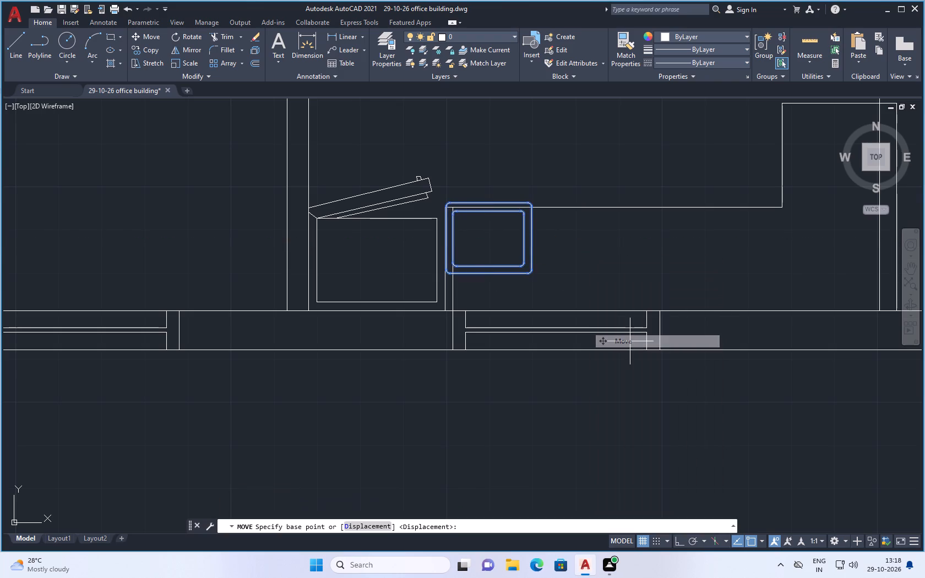
click(489, 242)
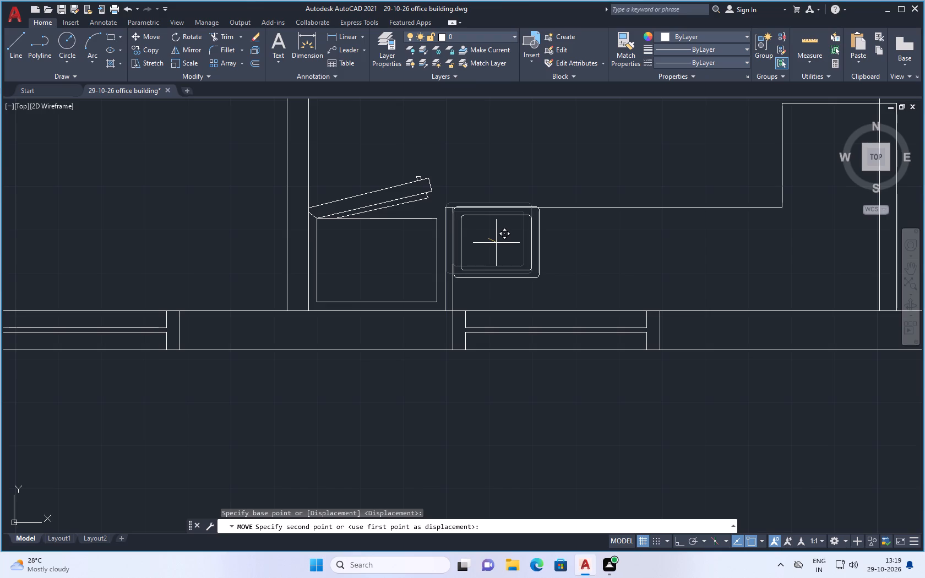
click(495, 243)
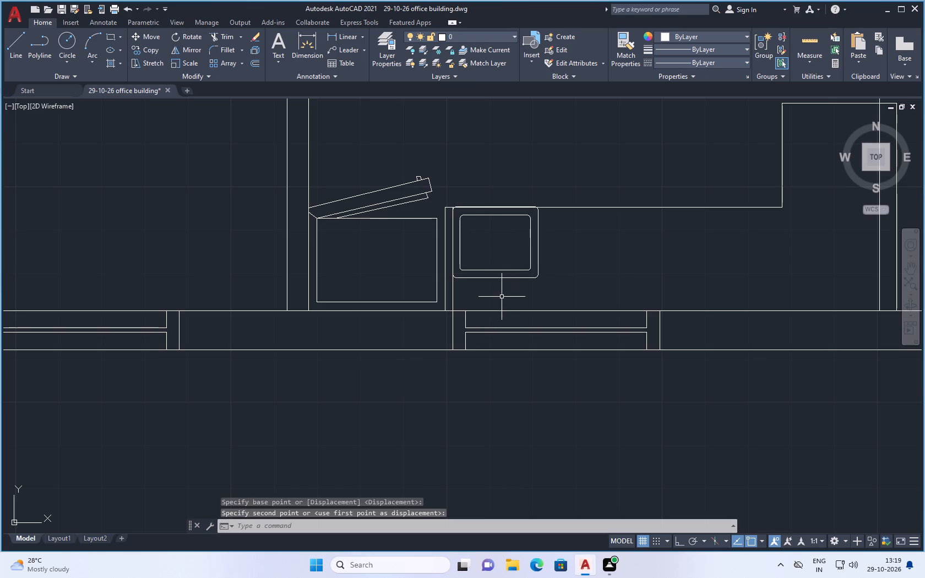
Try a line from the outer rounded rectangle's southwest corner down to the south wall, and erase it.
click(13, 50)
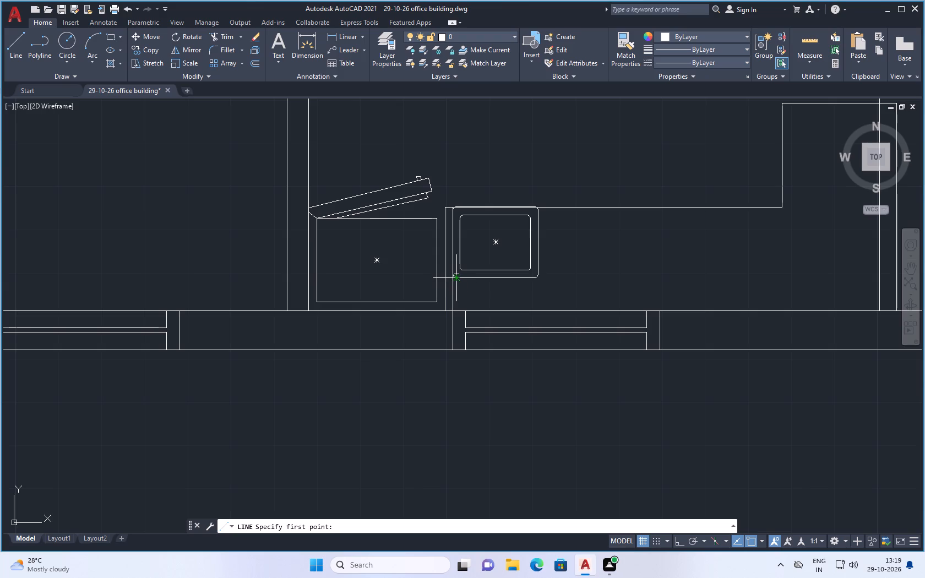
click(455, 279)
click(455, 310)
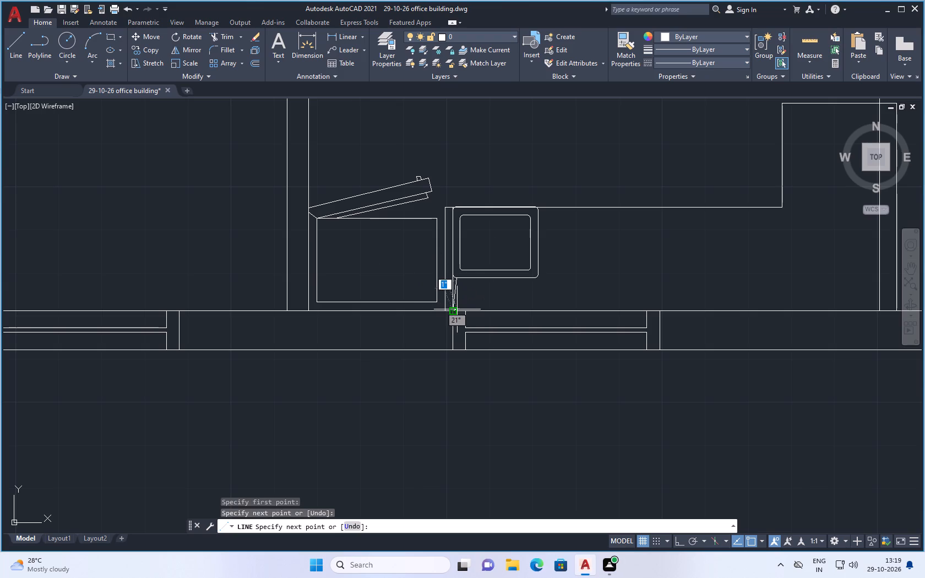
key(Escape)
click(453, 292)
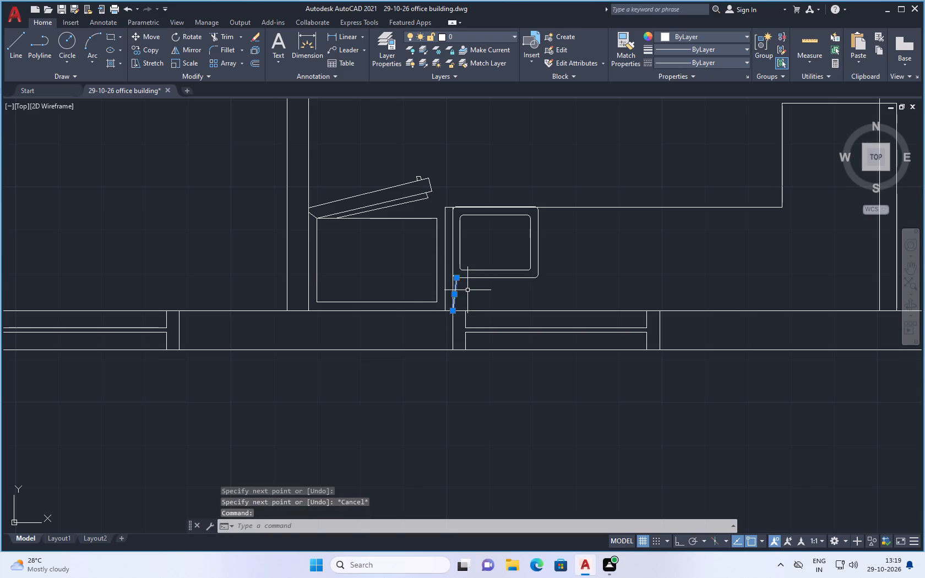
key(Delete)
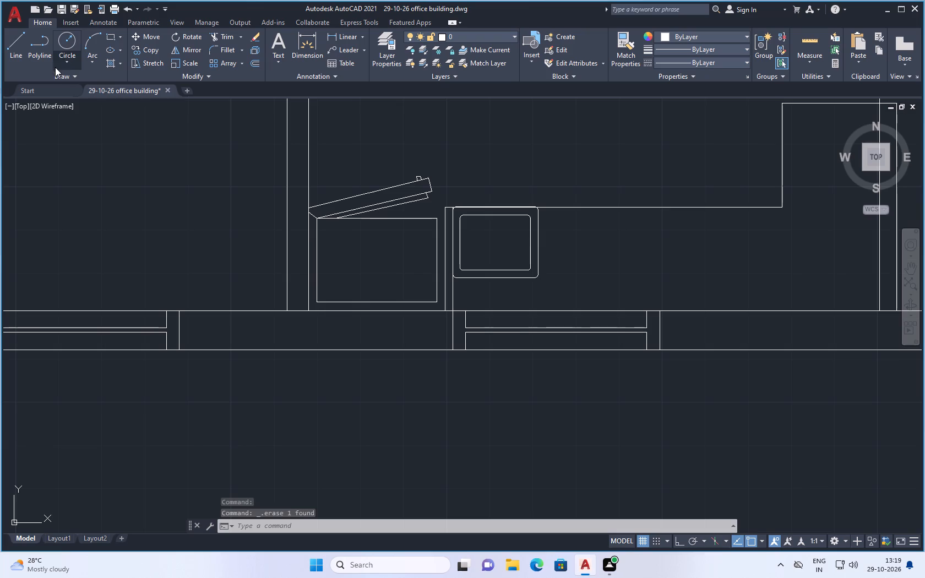
With Ortho on, draw lines from the outer rounded rectangle's southeast corner to the south wall, west along it, and up to the southwest corner.
click(10, 42)
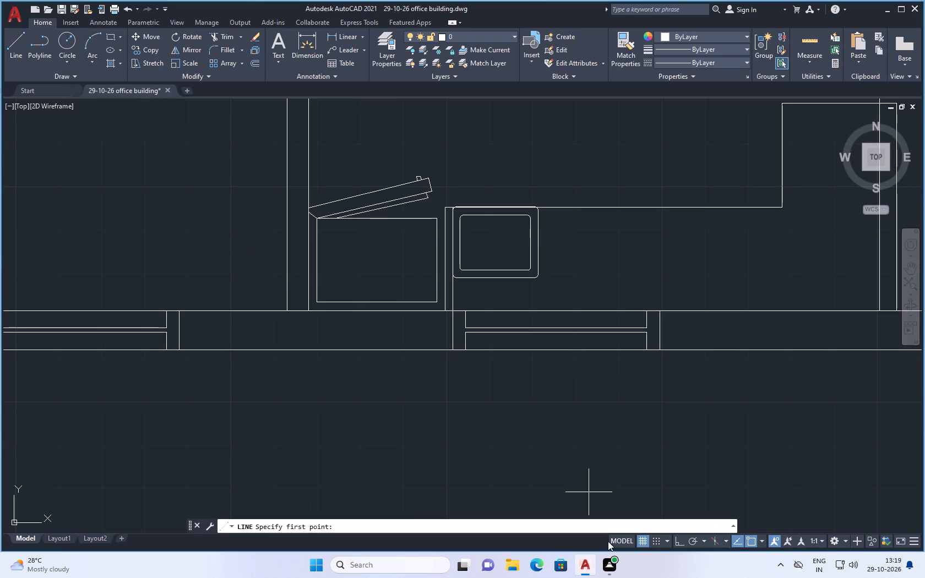
click(680, 538)
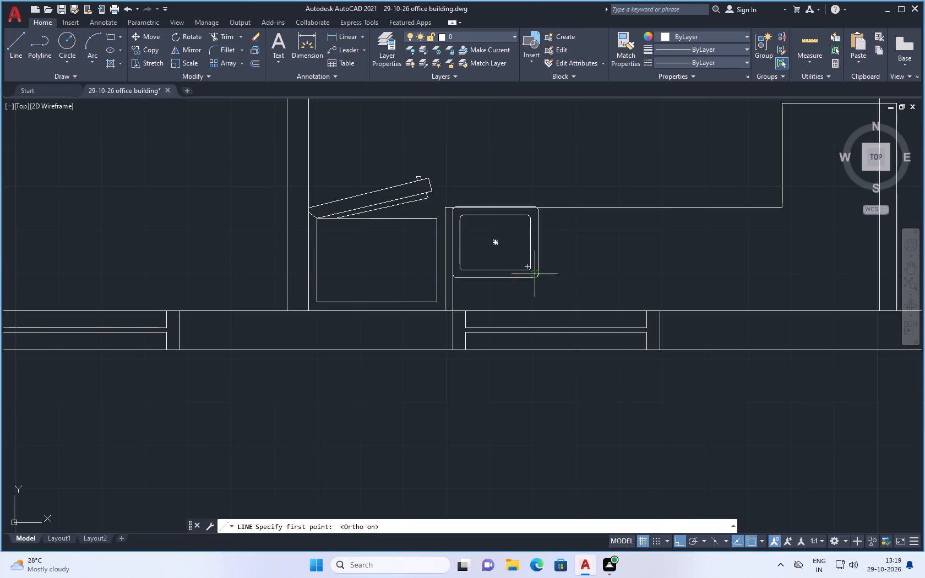
click(539, 275)
click(537, 310)
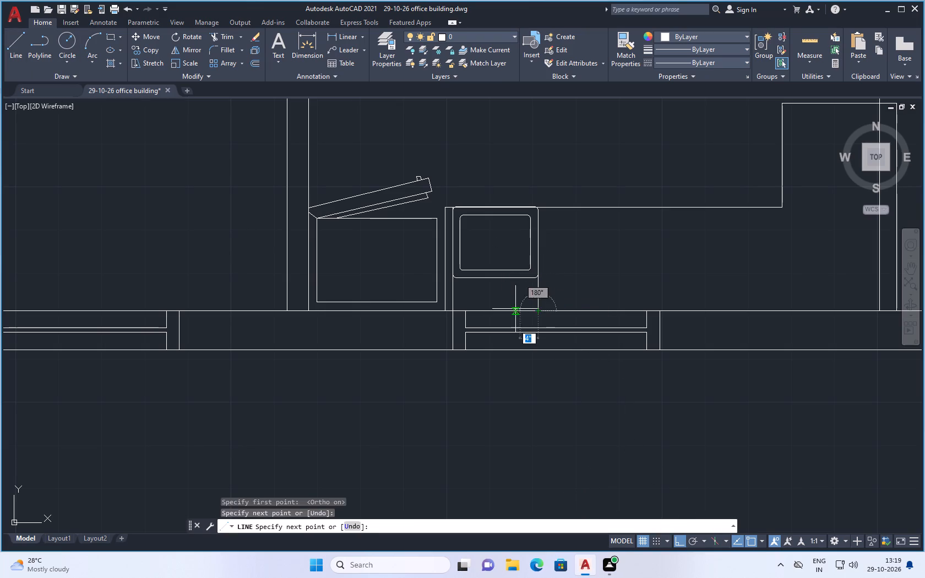
click(452, 309)
click(453, 279)
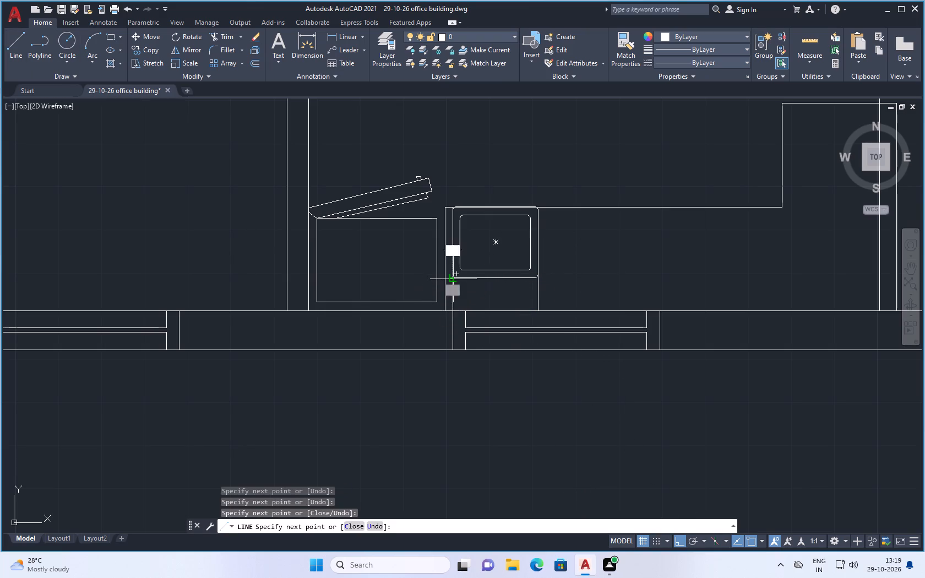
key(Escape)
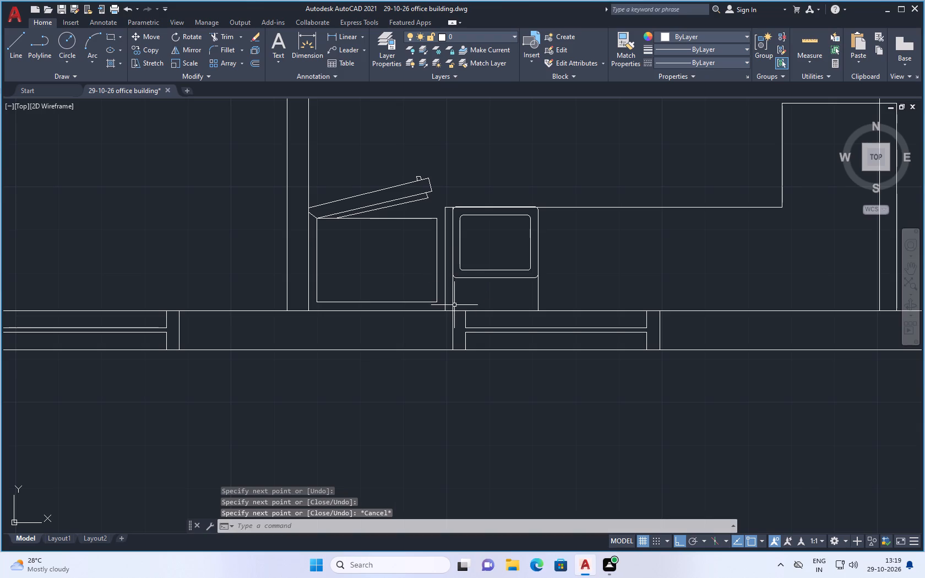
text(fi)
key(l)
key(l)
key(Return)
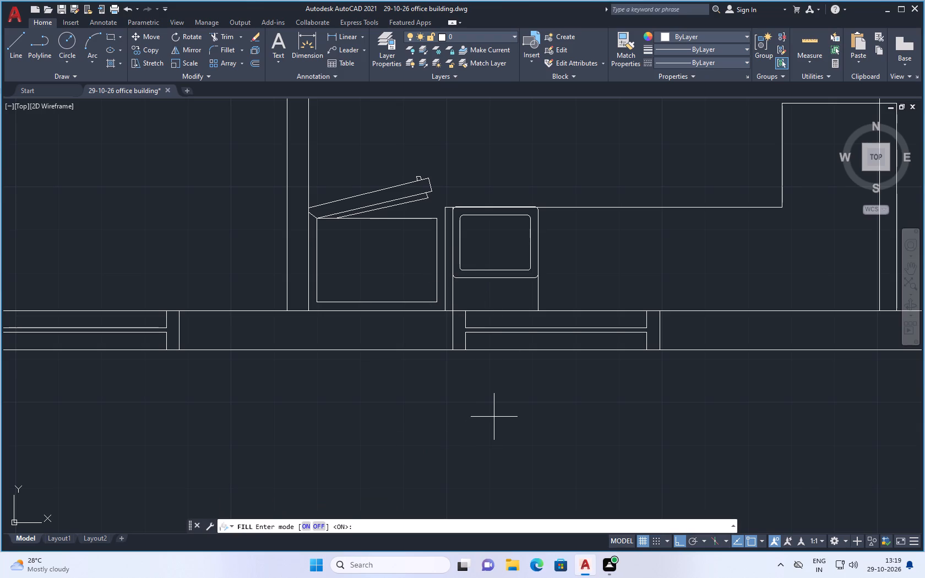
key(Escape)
Fillet the two corners at the south wall of the outline below the outer rounded rectangle with a 1-inch radius.
key(f)
key(i)
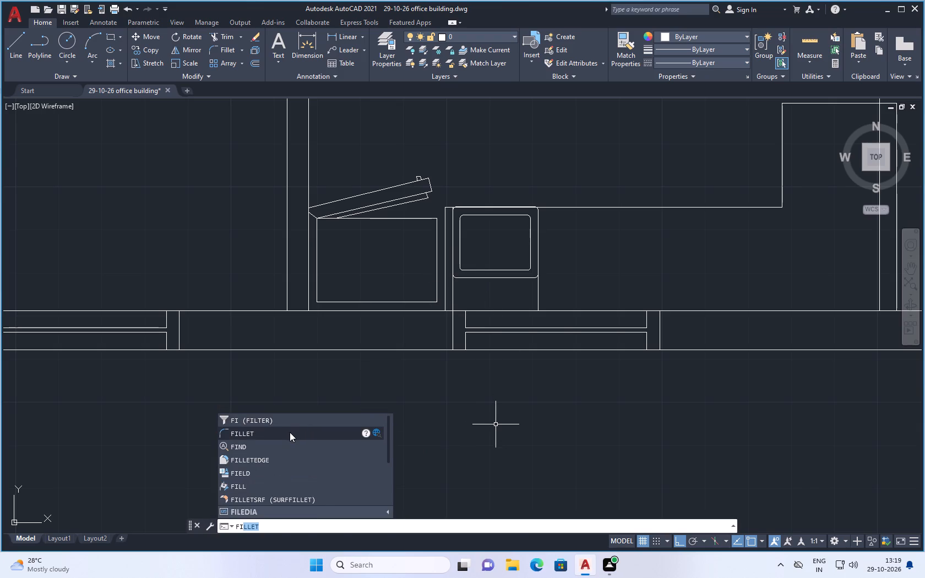
click(290, 432)
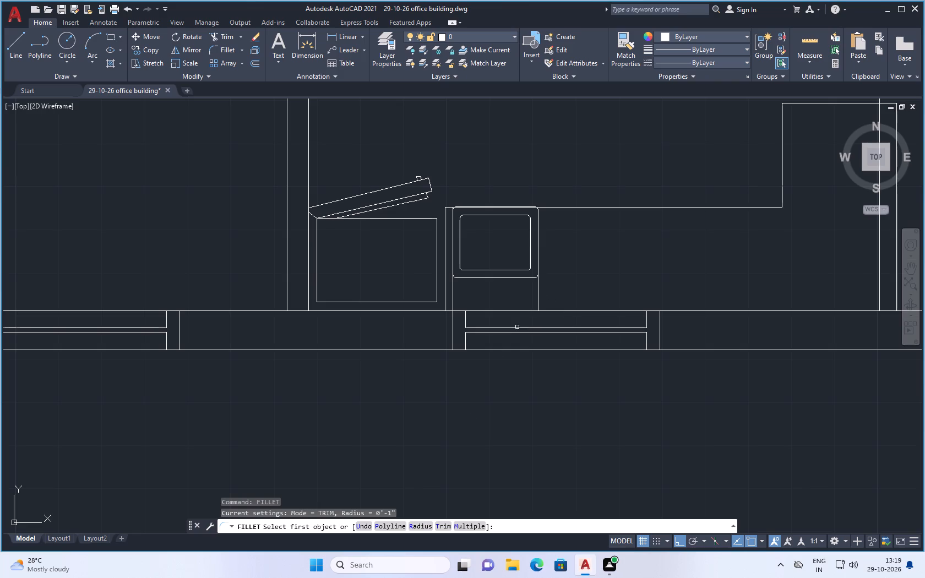
click(415, 522)
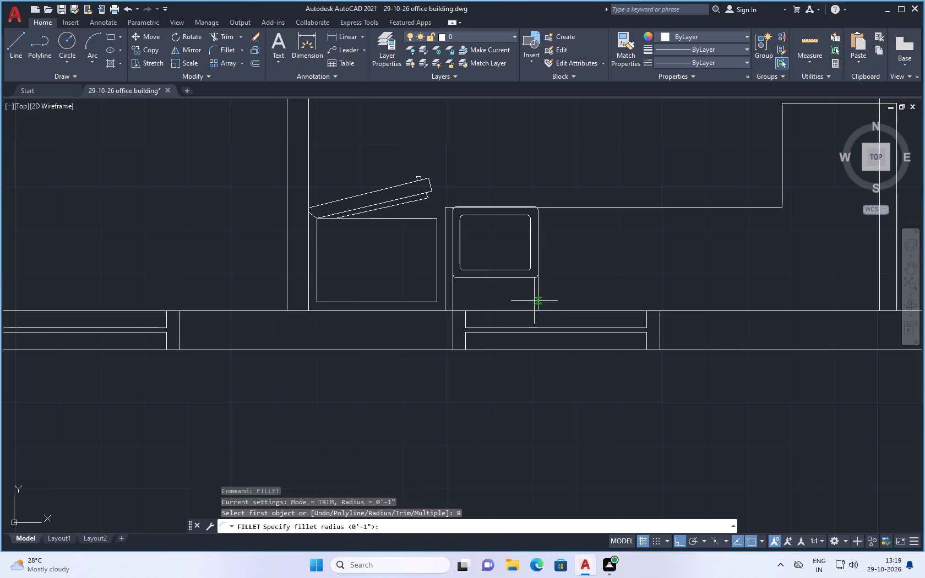
key(1)
key(Return)
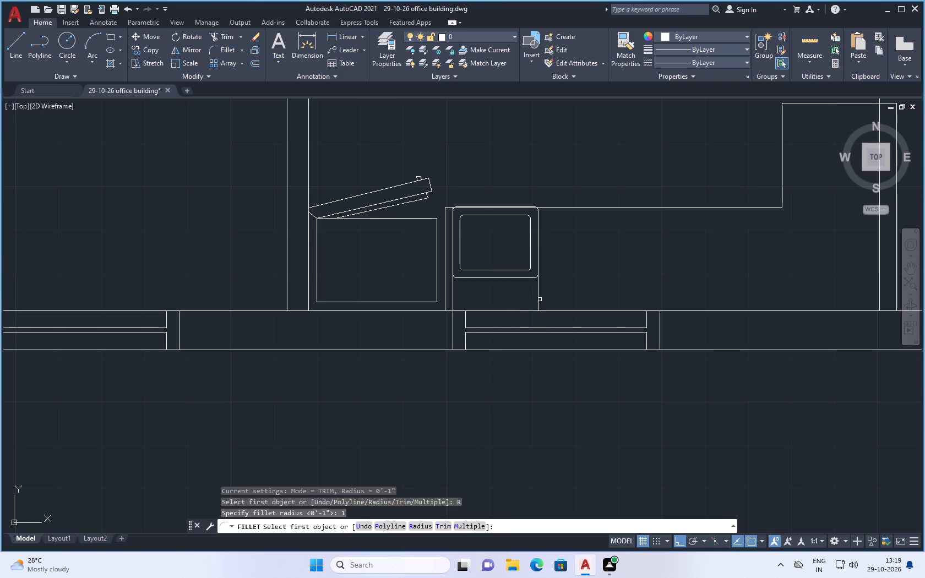
click(538, 298)
click(532, 311)
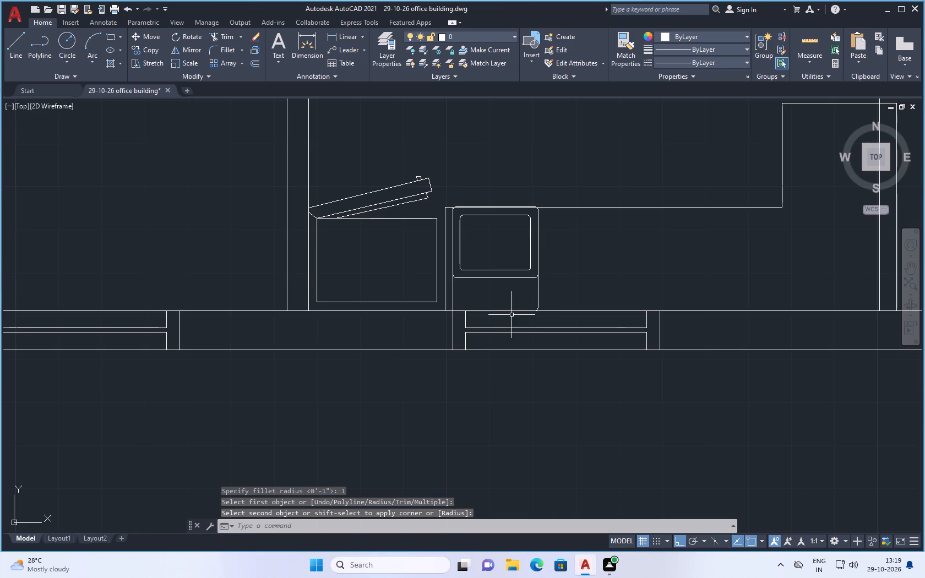
key(space)
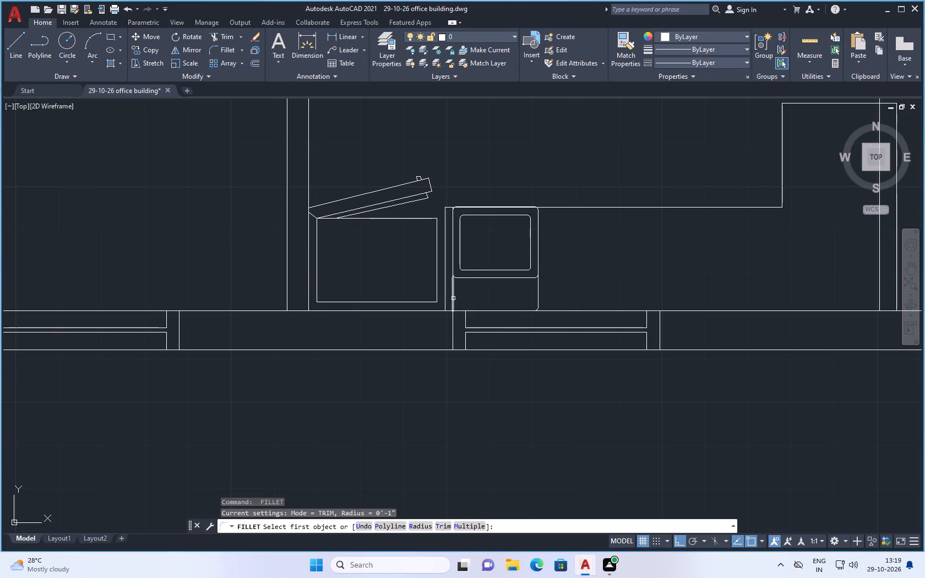
click(453, 298)
click(461, 312)
key(Escape)
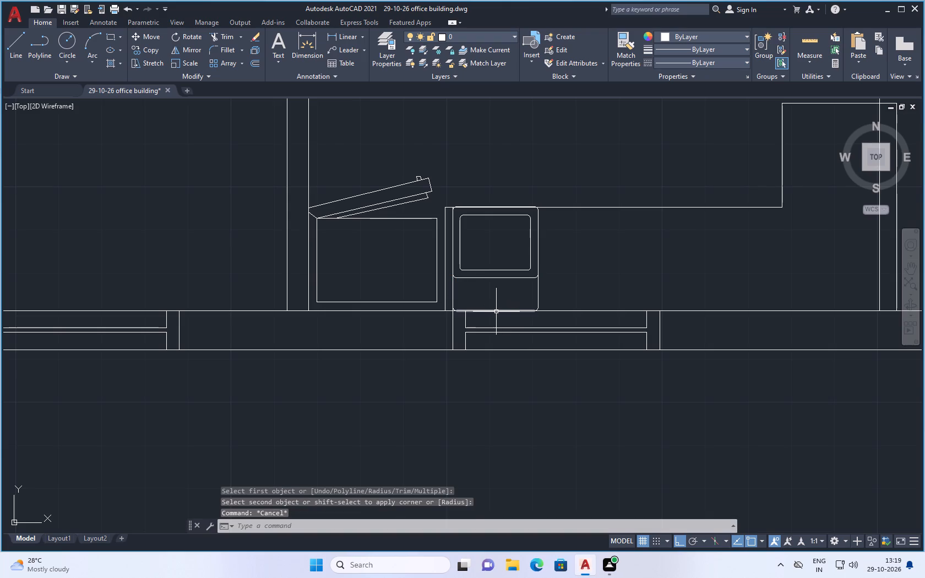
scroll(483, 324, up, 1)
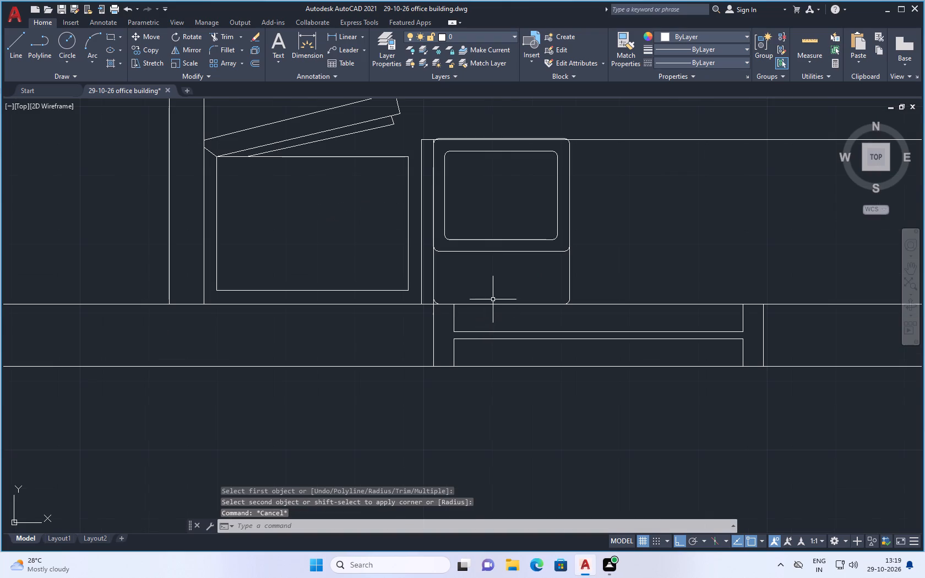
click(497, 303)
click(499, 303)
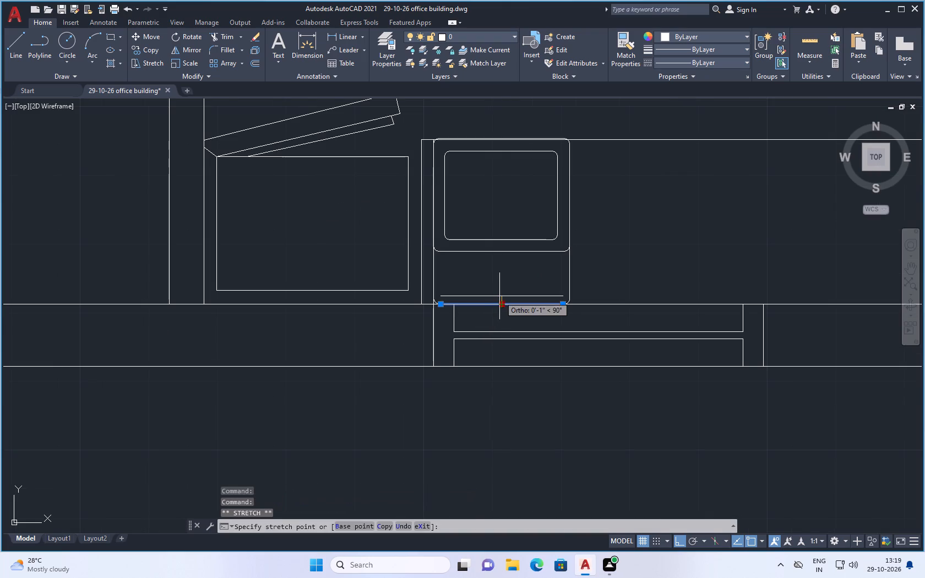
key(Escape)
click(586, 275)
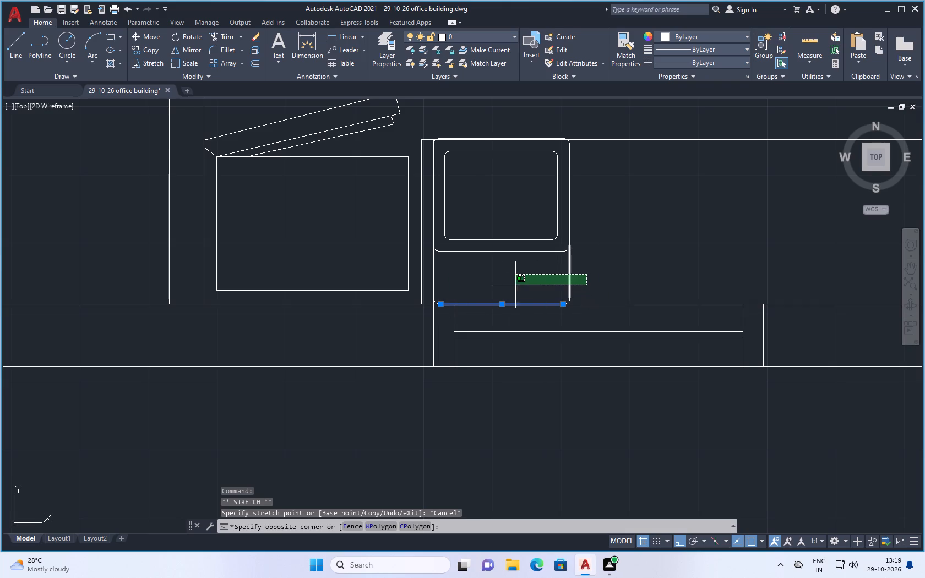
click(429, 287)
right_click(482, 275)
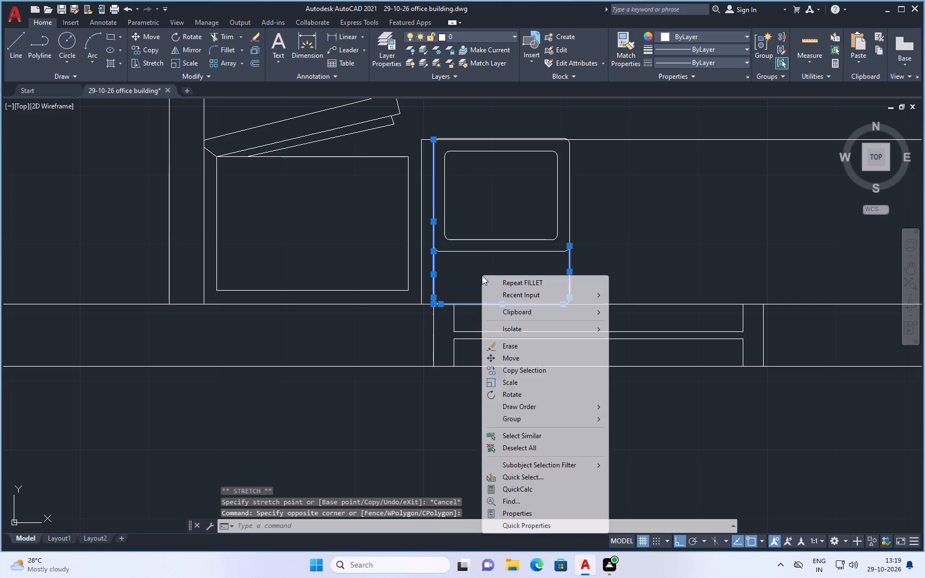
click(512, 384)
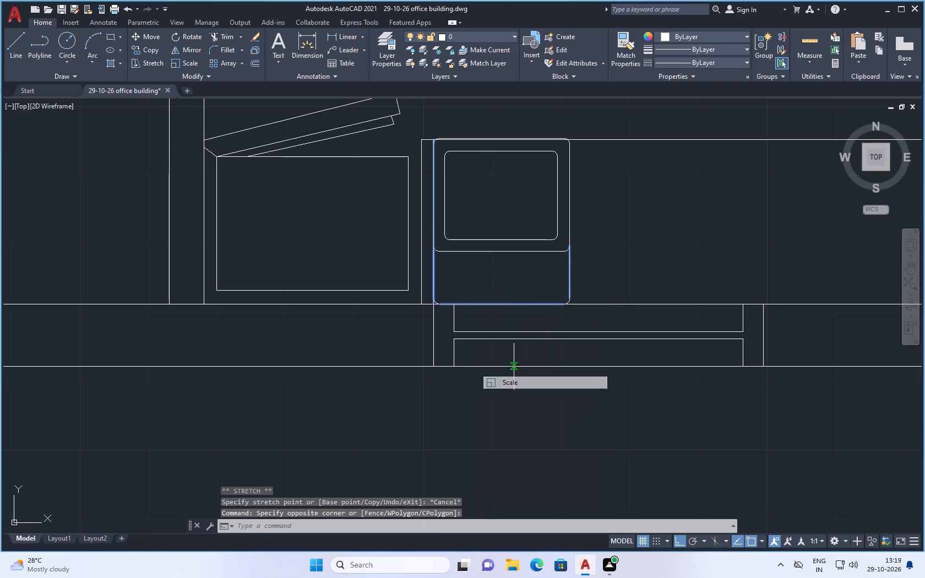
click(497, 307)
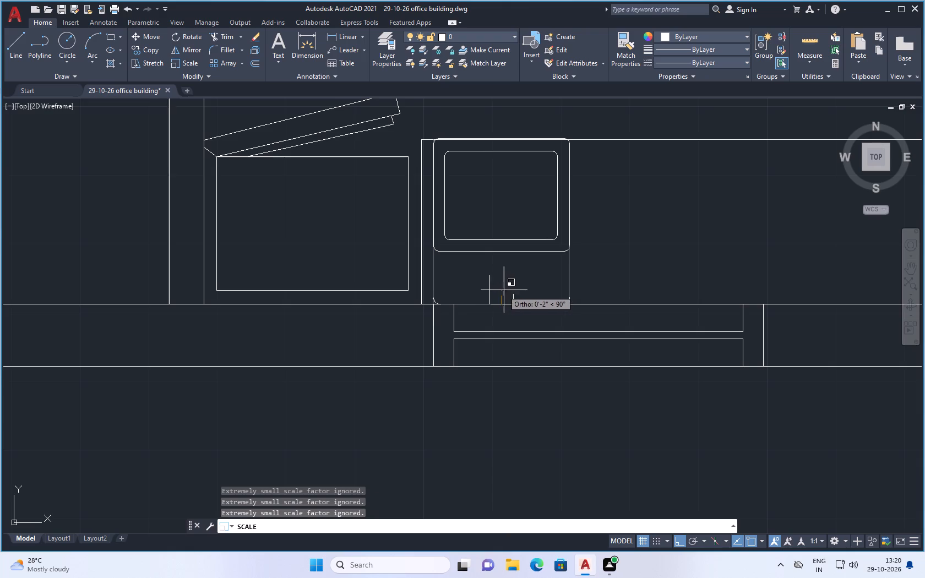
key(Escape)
Move the filleted lower outline and the overlapping west line about 2 inches north, clear of the south wall.
click(592, 276)
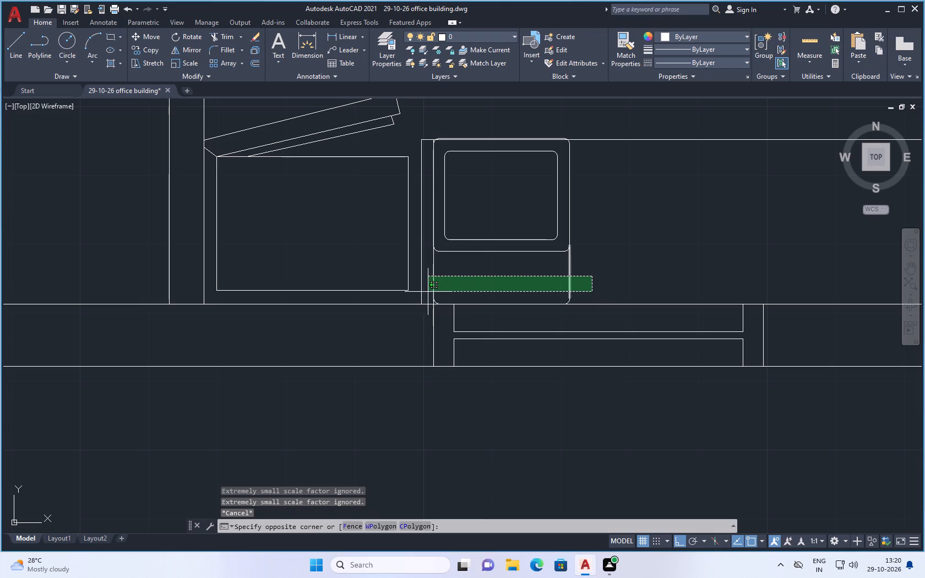
click(423, 298)
click(519, 304)
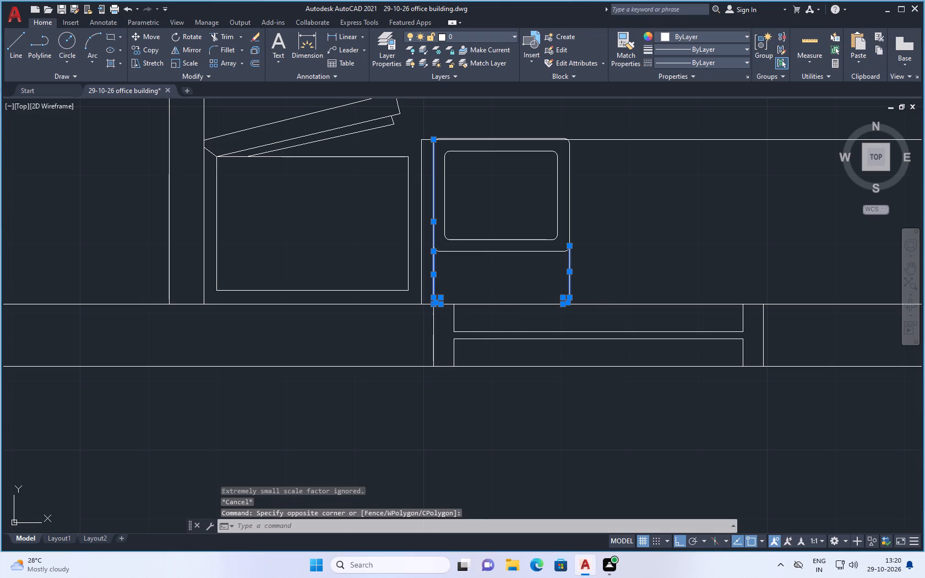
right_click(531, 280)
click(568, 361)
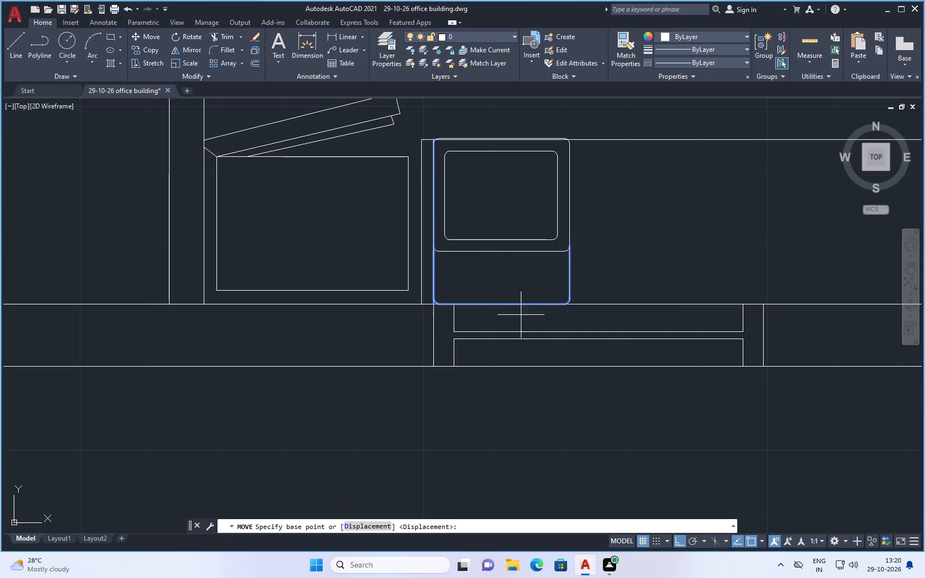
click(502, 306)
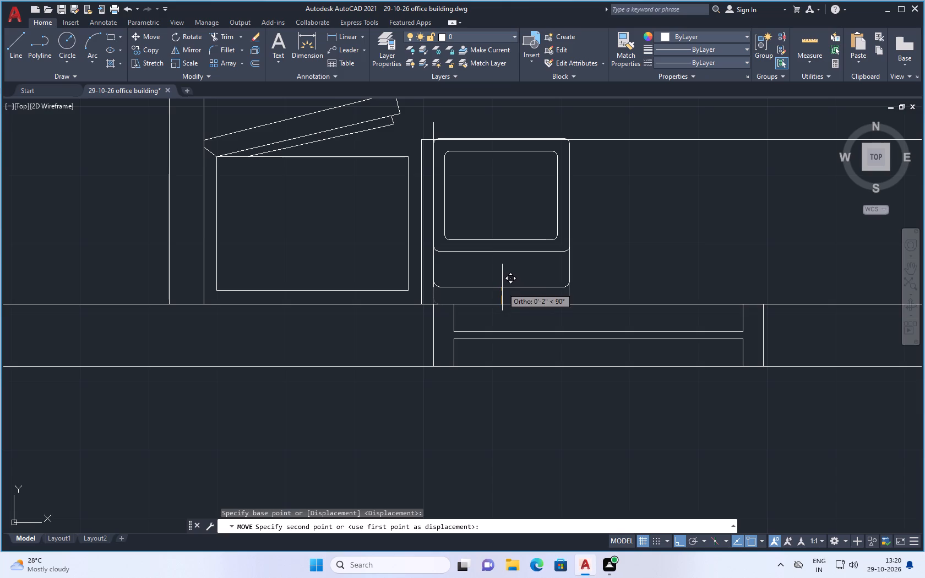
click(502, 286)
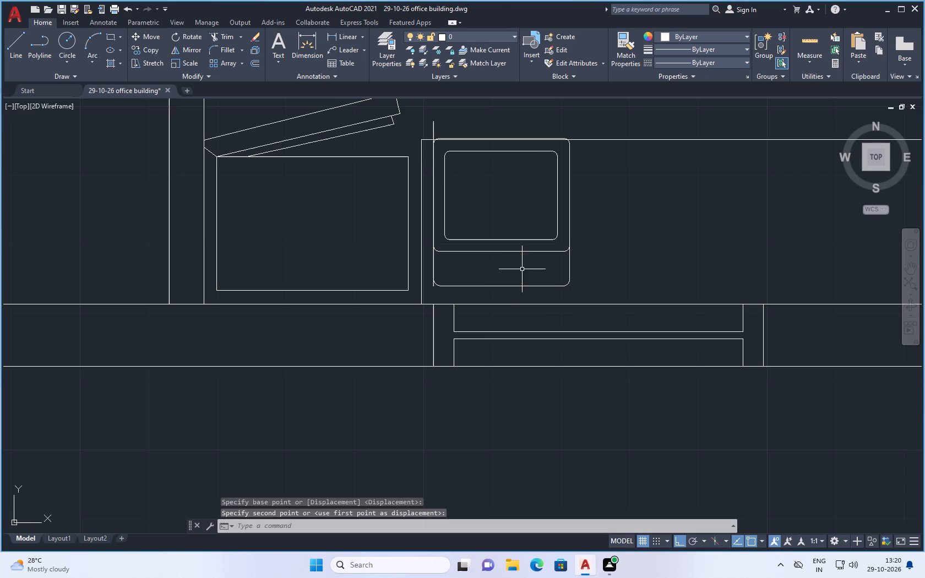
Trim the moved west line's excess projecting north of the counter edge at the outer rounded rectangle's northwest corner.
scroll(445, 118, up, 1)
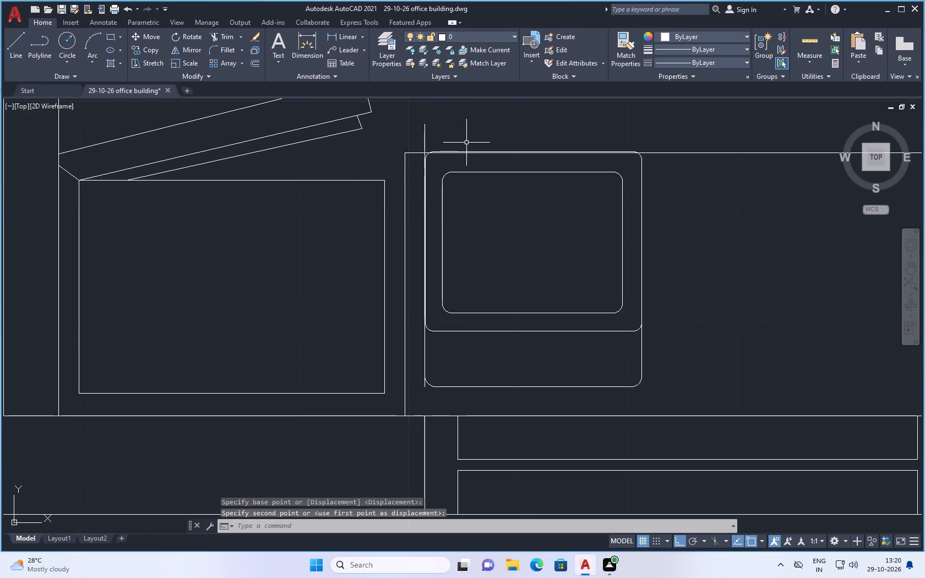
key(t)
key(r)
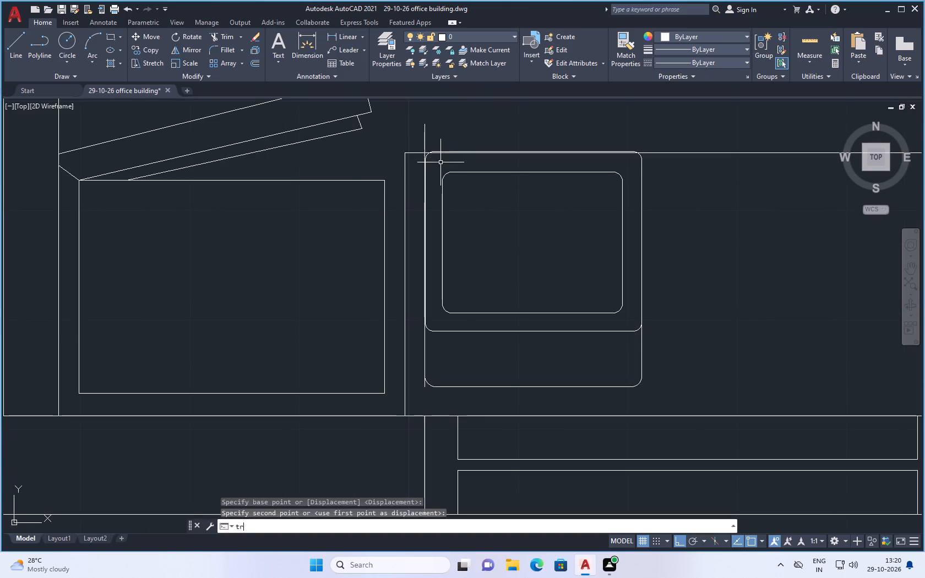
key(Return)
click(422, 139)
click(429, 135)
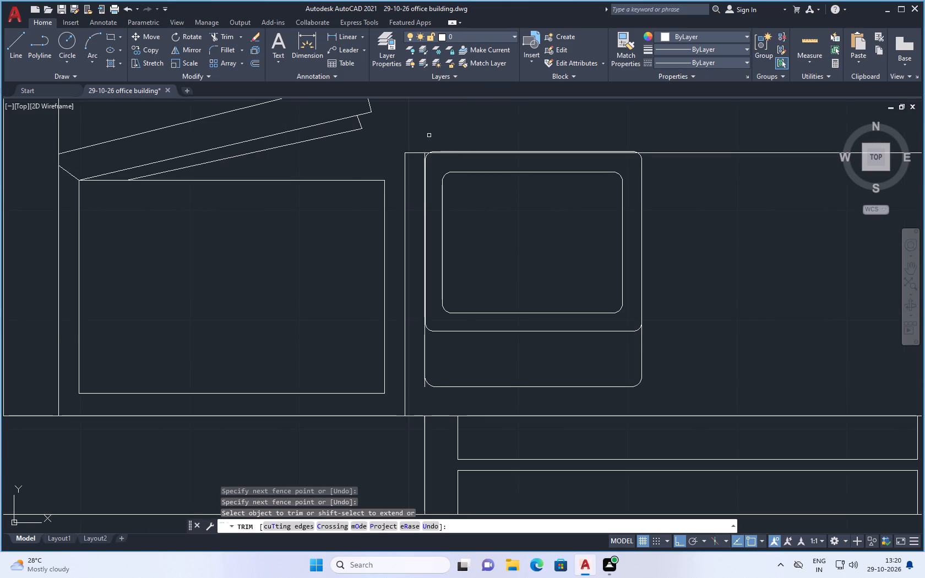
scroll(424, 154, up, 4)
click(412, 155)
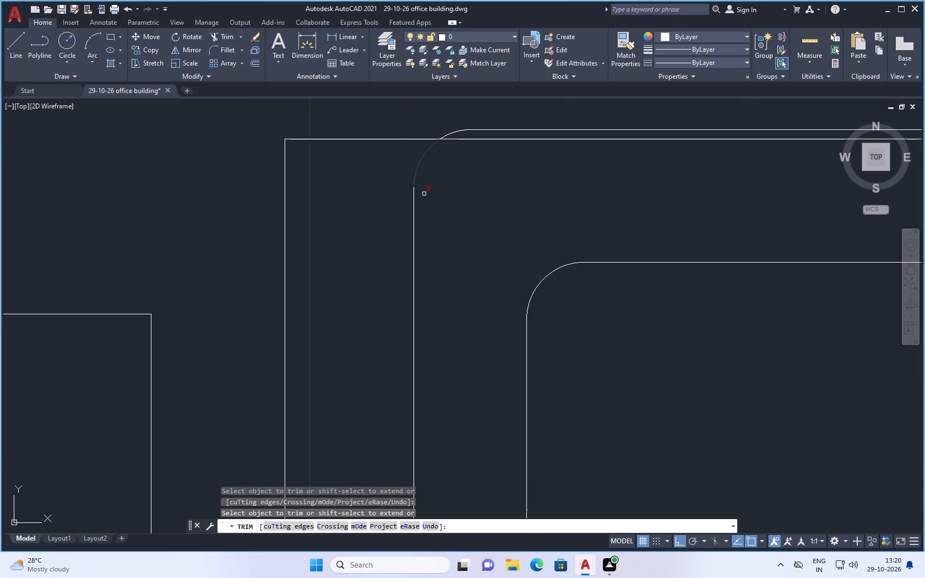
scroll(431, 192, down, 6)
scroll(451, 266, up, 4)
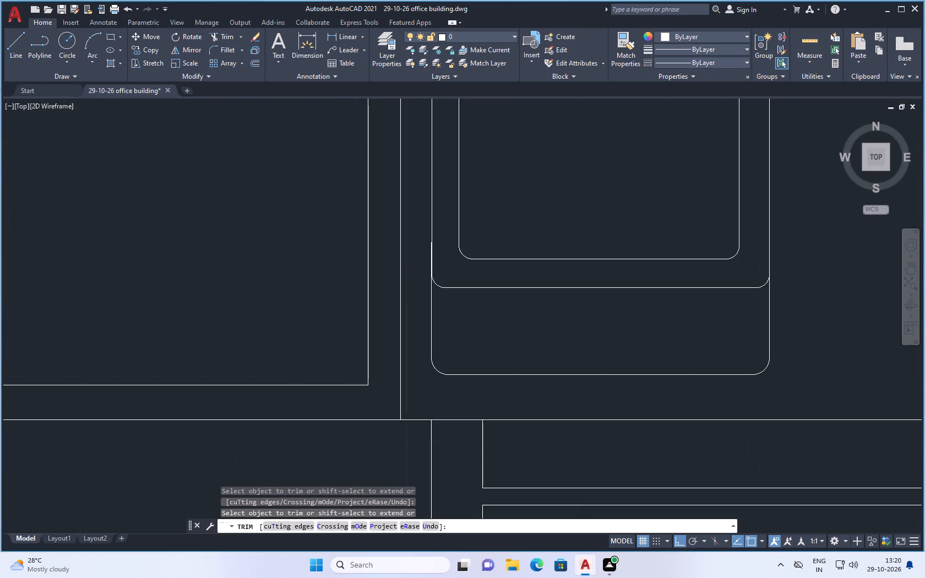
scroll(385, 256, up, 3)
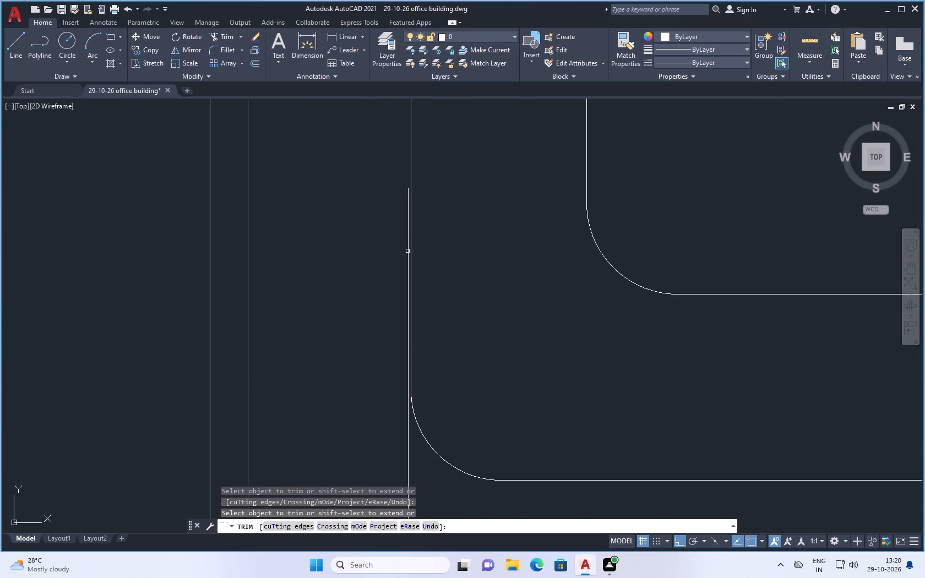
key(Escape)
Stretch the north end of the lower outline's west line onto the outer rounded rectangle's west edge.
click(407, 244)
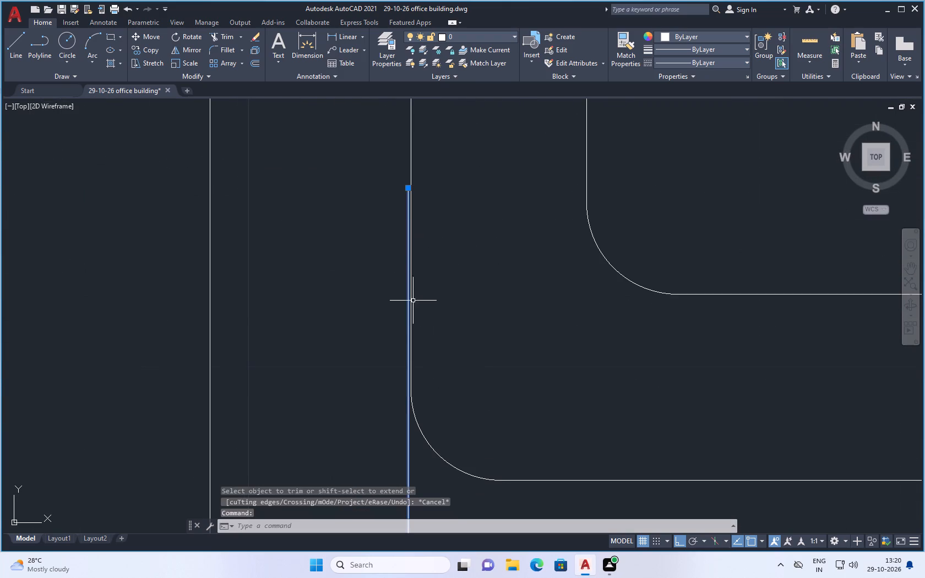
click(406, 187)
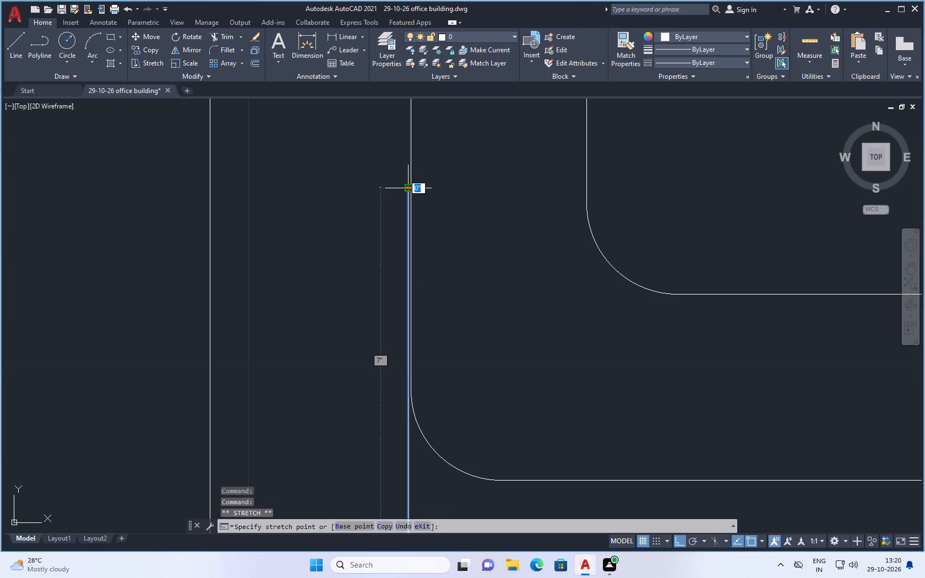
scroll(409, 189, up, 2)
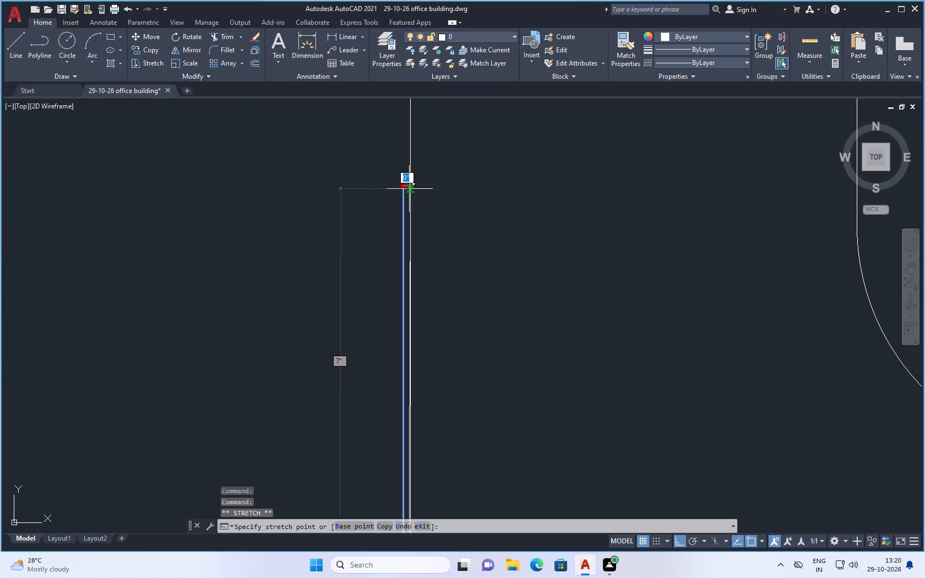
click(410, 188)
scroll(439, 195, down, 1)
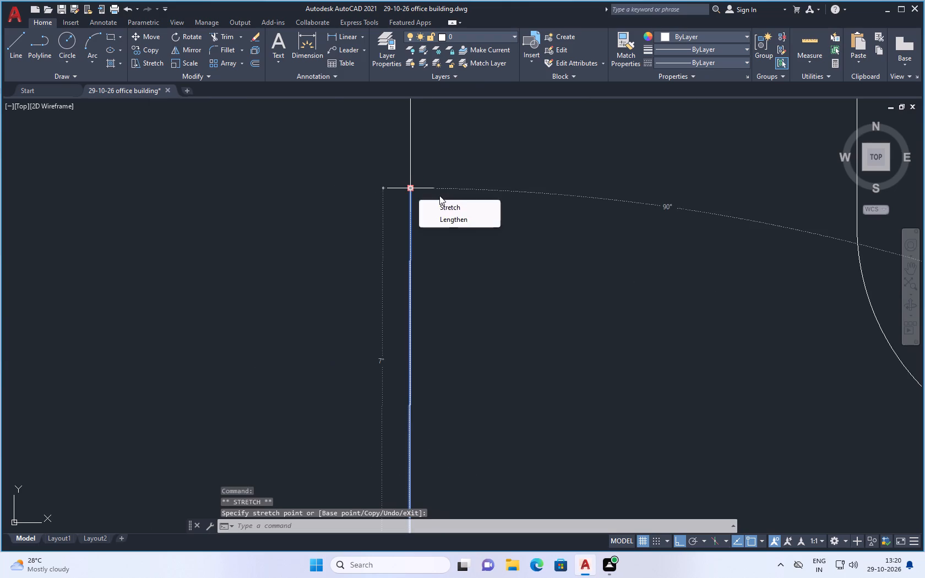
scroll(439, 195, down, 1)
key(Escape)
scroll(456, 264, down, 3)
key(Escape)
Examine the joint between the lower outline's west line and the outer rounded rectangle's southwest corner.
scroll(490, 223, down, 2)
scroll(460, 303, down, 4)
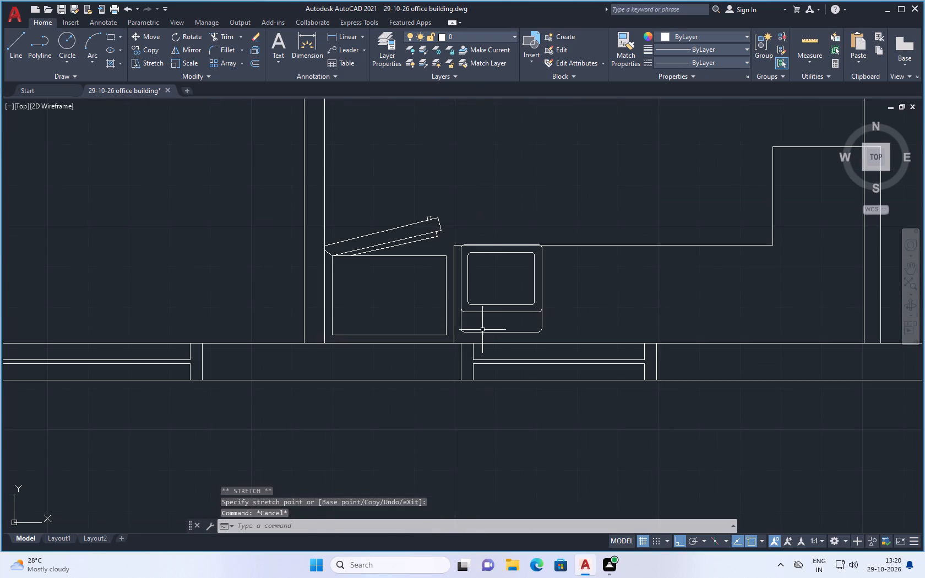
scroll(482, 330, down, 1)
scroll(463, 295, up, 2)
scroll(477, 365, up, 3)
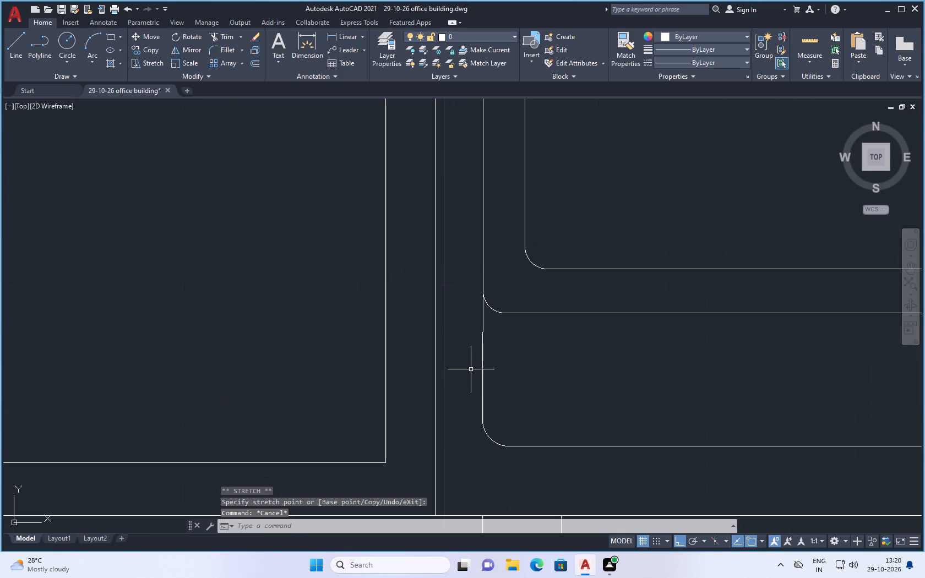
scroll(483, 344, down, 2)
scroll(484, 315, up, 1)
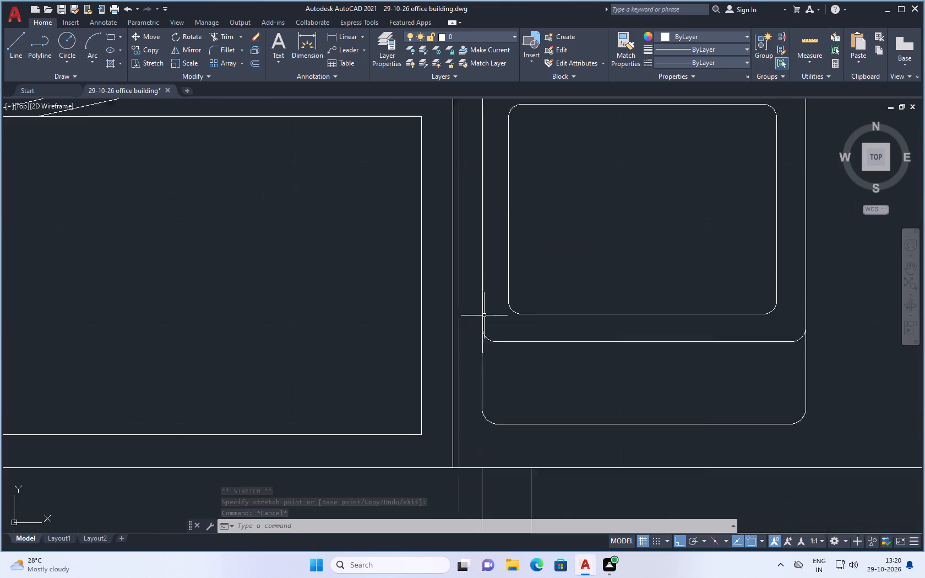
scroll(484, 315, up, 1)
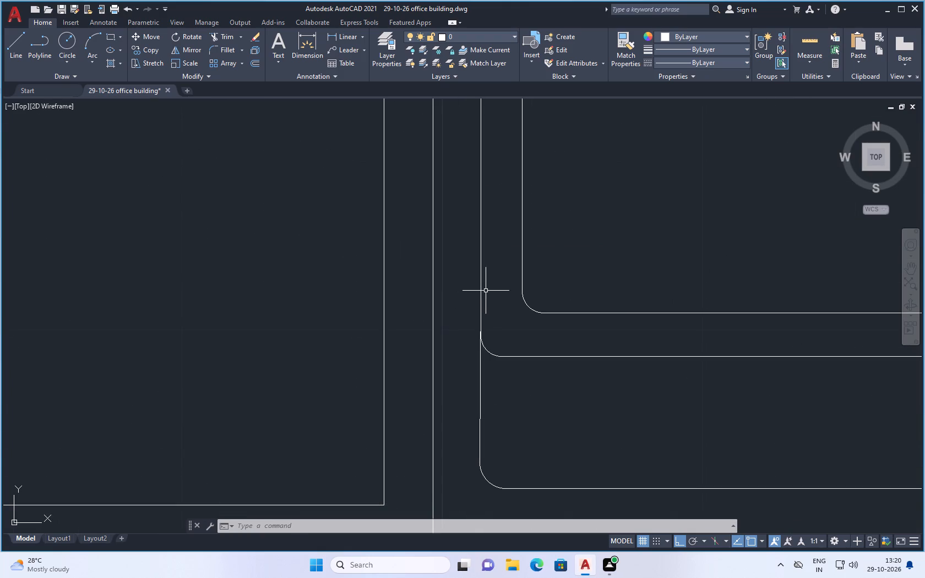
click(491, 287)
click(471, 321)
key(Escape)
Scale the whole rounded-rectangle fixture down slightly about the outer rounded rectangle's centre, bringing its top edge inside the counter edge.
scroll(507, 323, down, 2)
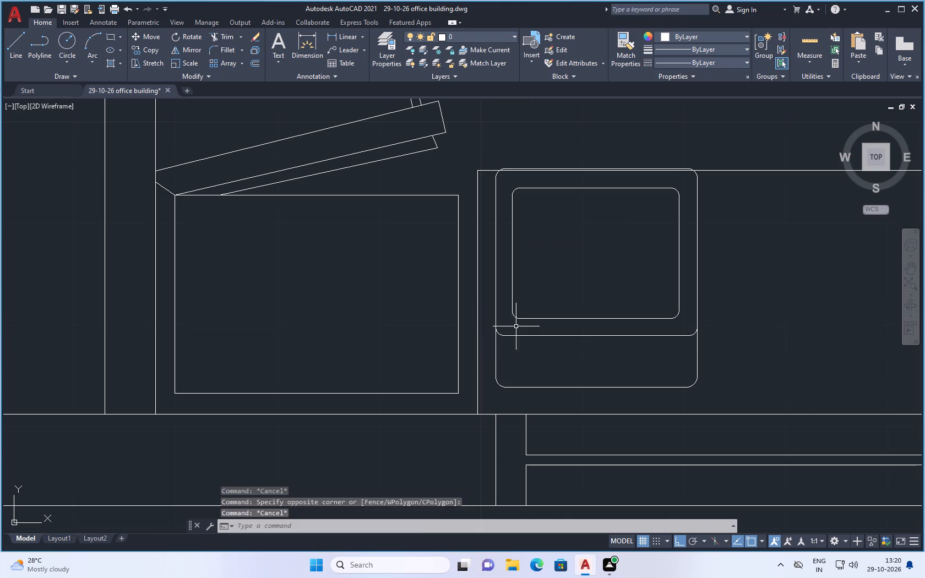
click(748, 287)
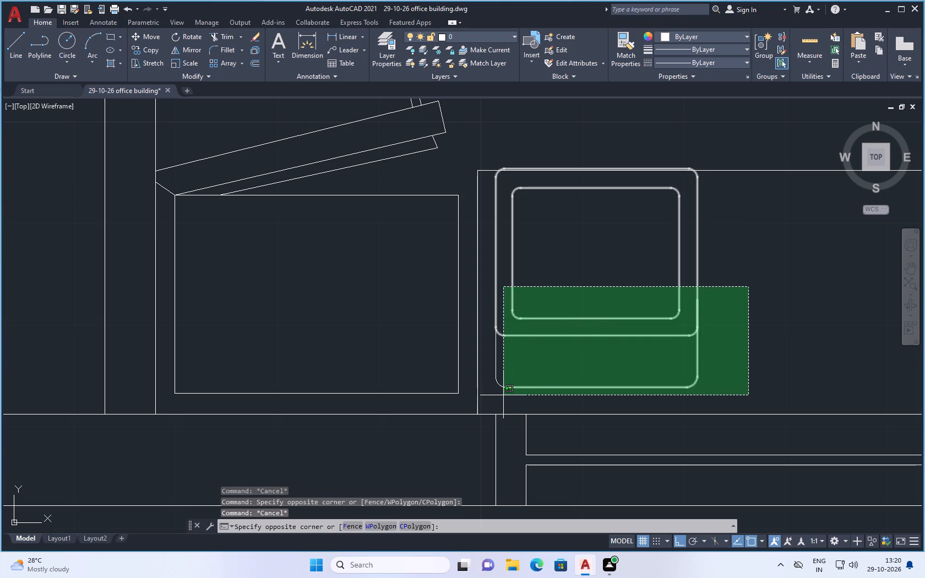
click(492, 395)
right_click(739, 271)
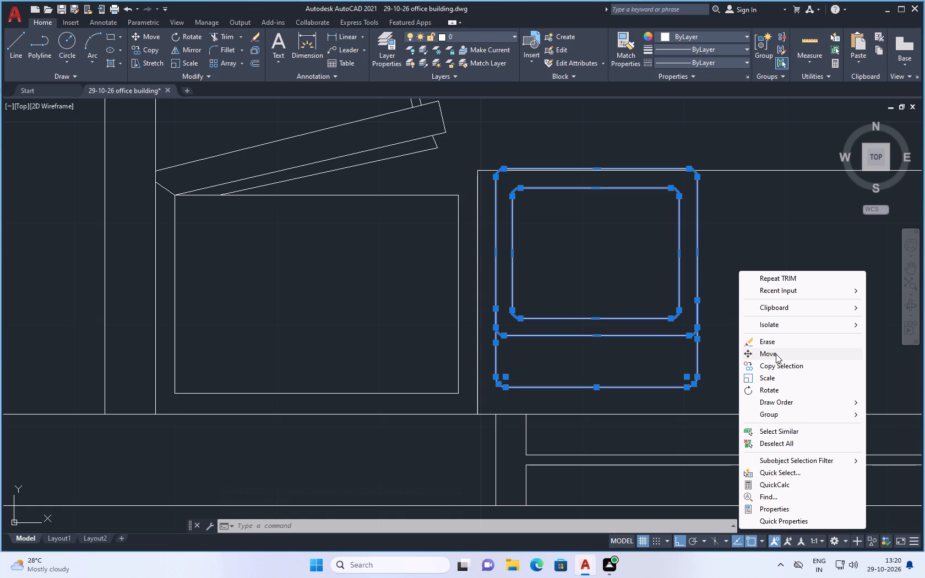
click(769, 380)
click(593, 255)
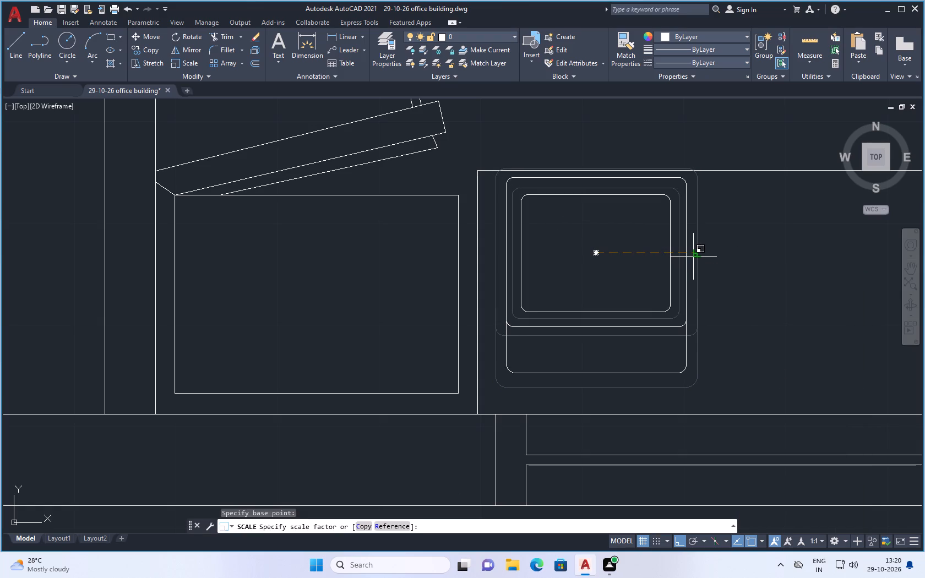
click(695, 259)
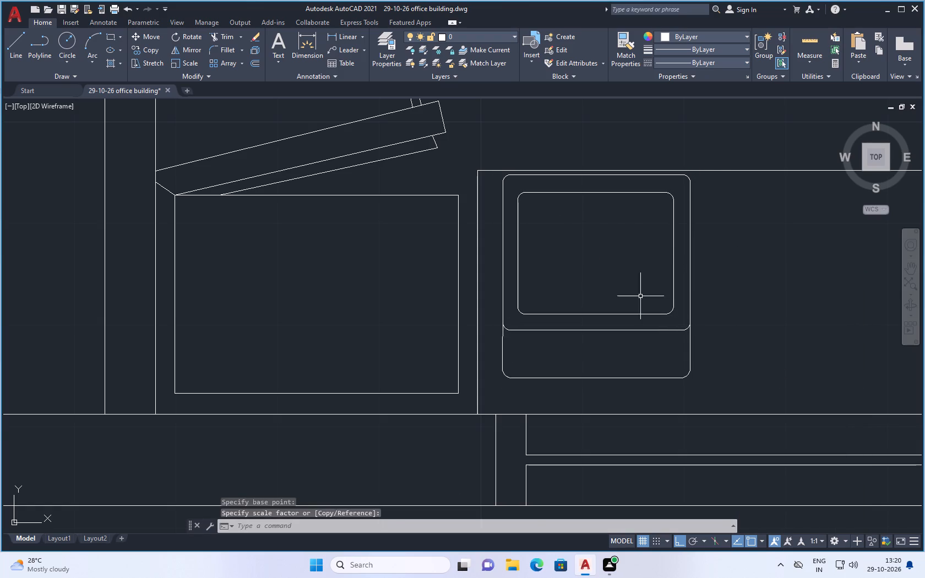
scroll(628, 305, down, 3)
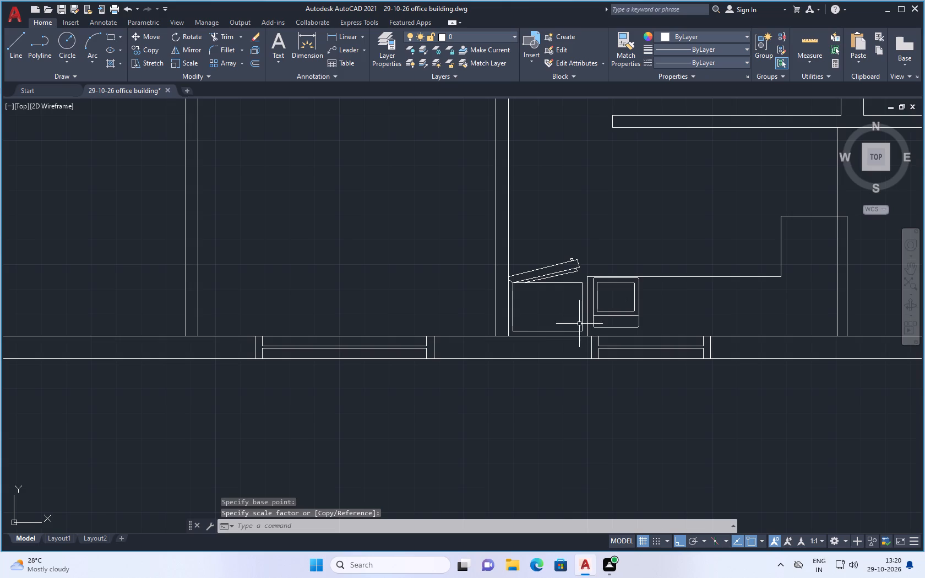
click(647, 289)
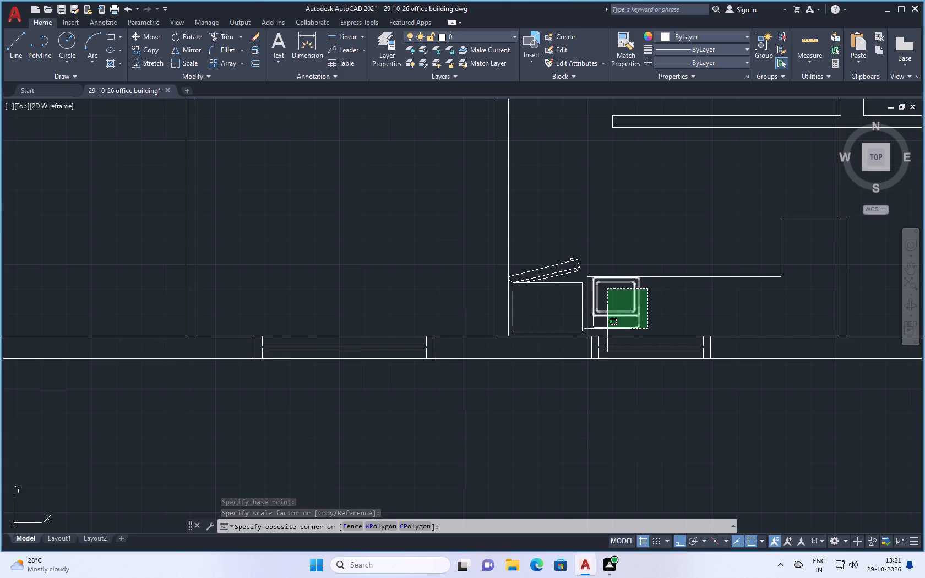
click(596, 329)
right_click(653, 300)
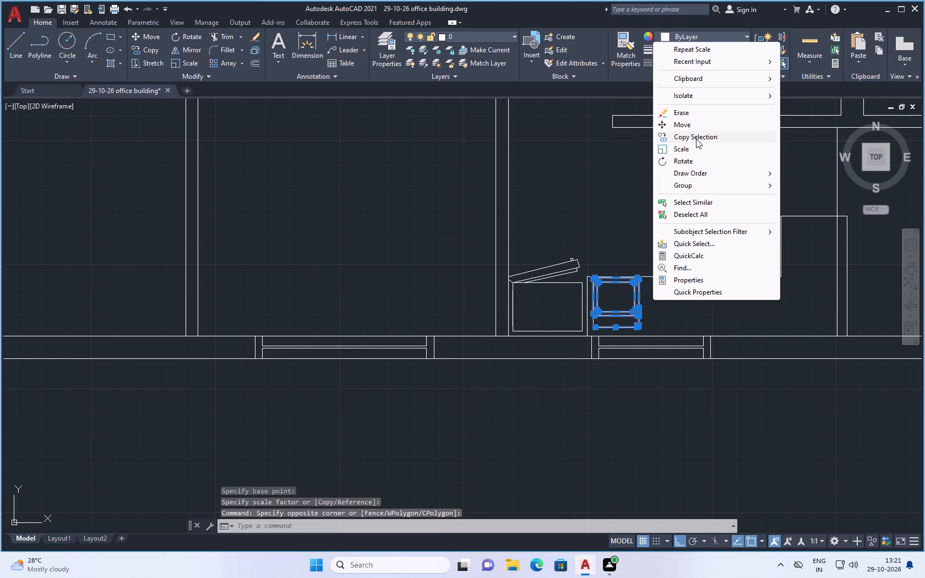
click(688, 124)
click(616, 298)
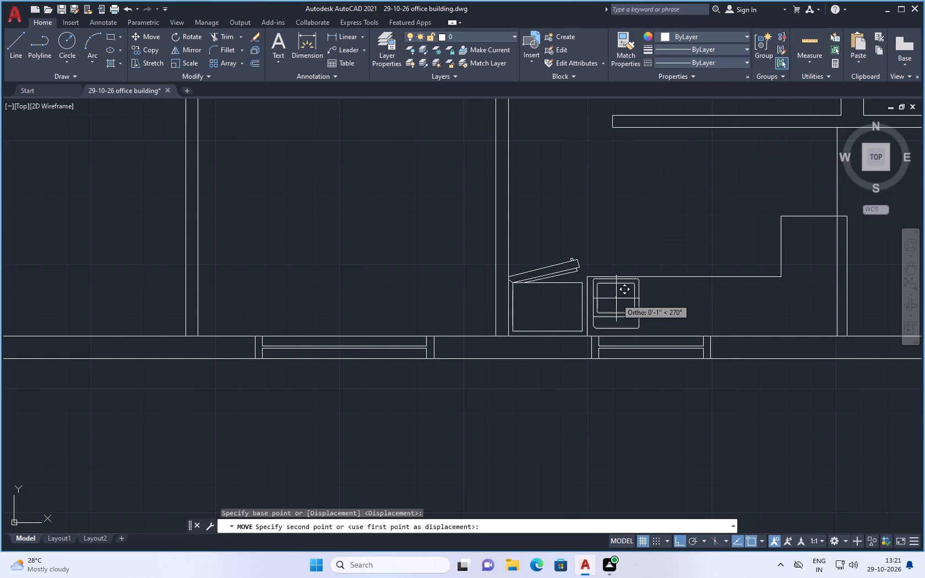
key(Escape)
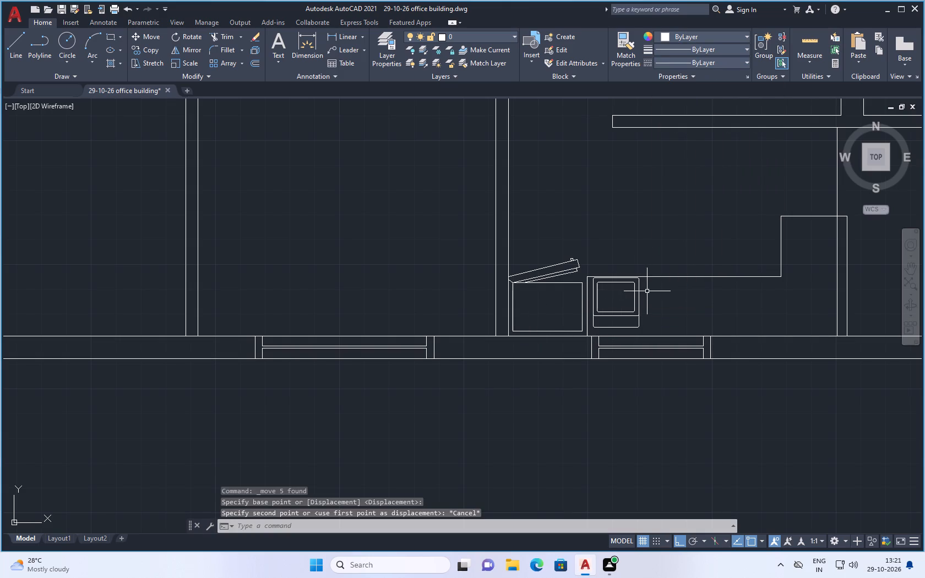
Move the whole rounded-rectangle fixture about 2 inches south, centring it between the counter edge and the south wall.
scroll(646, 293, up, 2)
click(650, 272)
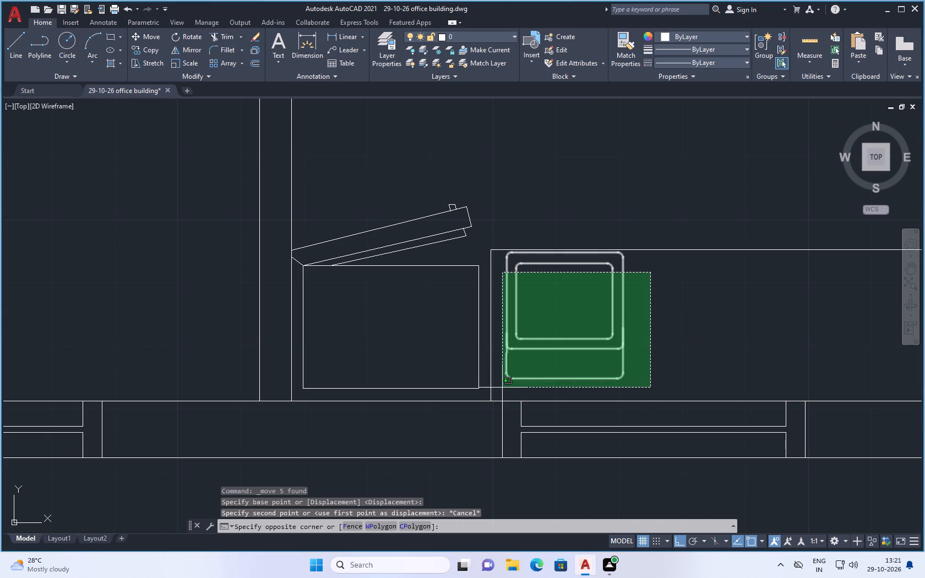
click(502, 388)
right_click(668, 285)
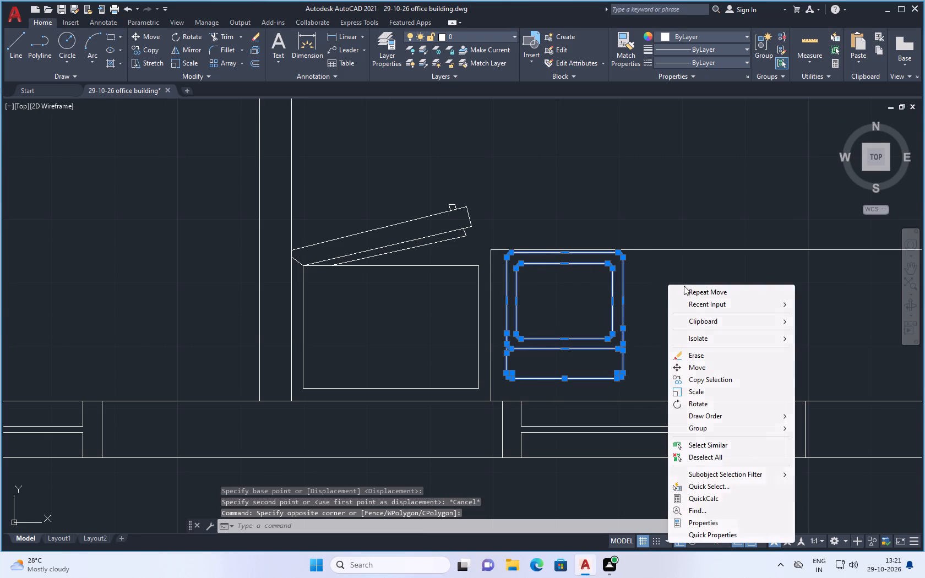
click(700, 368)
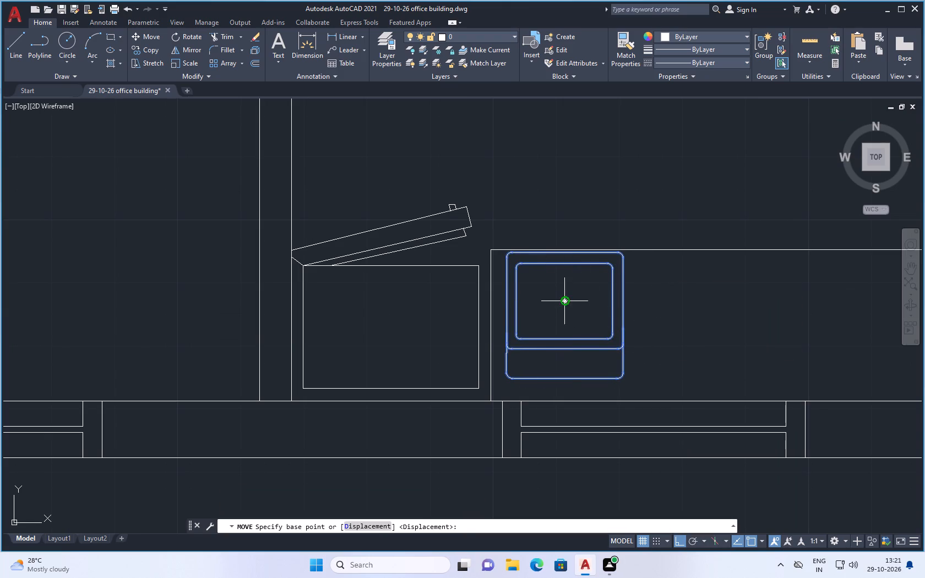
click(563, 299)
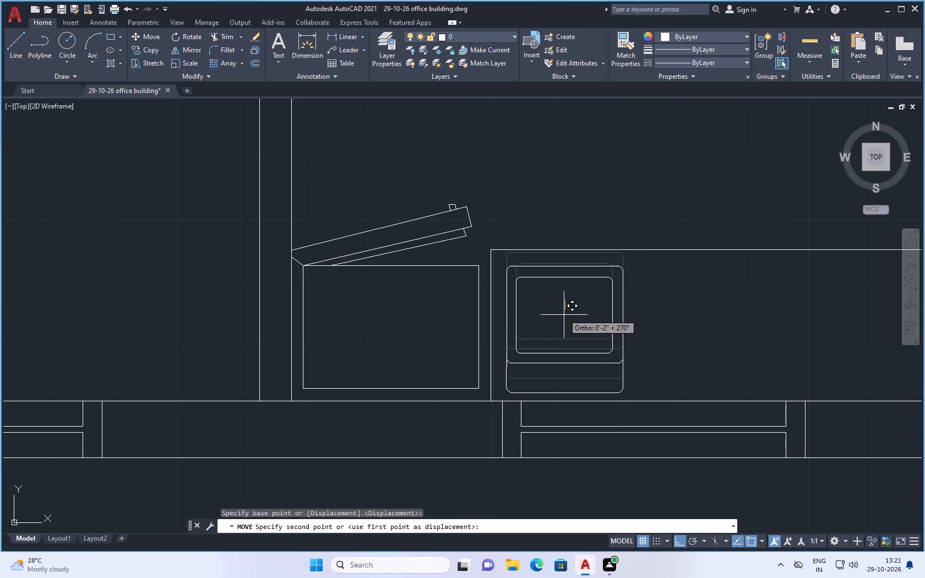
click(564, 315)
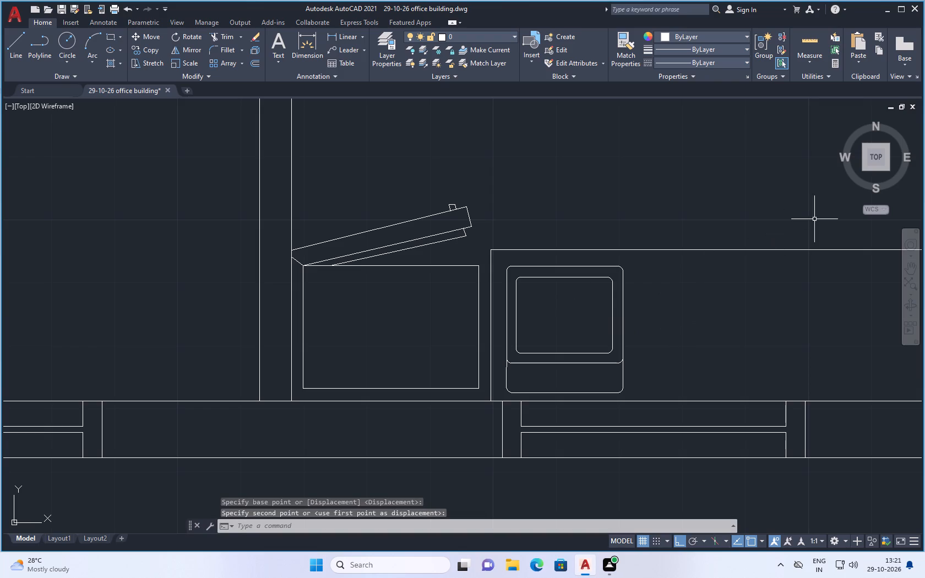
Draw a circle about 2 inches in radius near the southeast corner of the fixture's inner rounded rectangle.
click(64, 42)
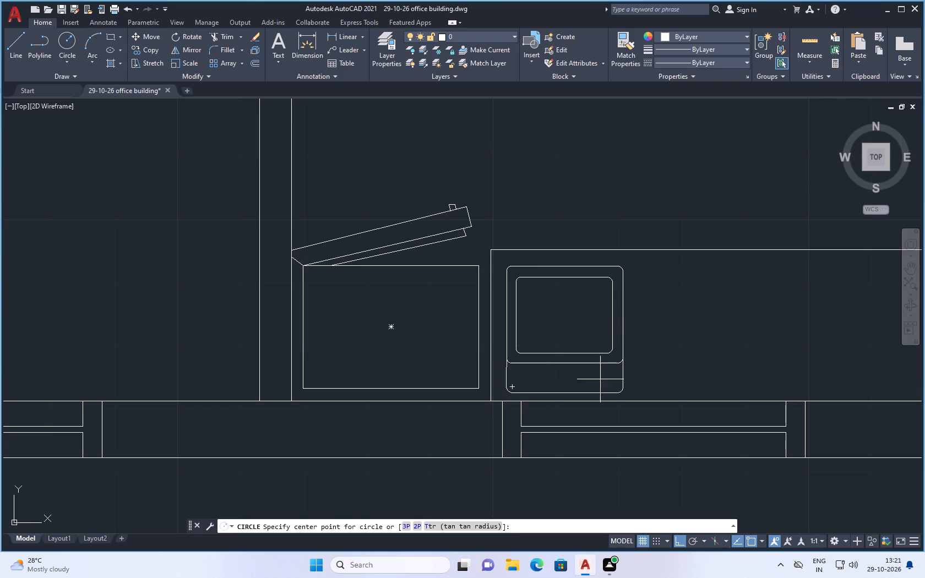
scroll(589, 350, up, 2)
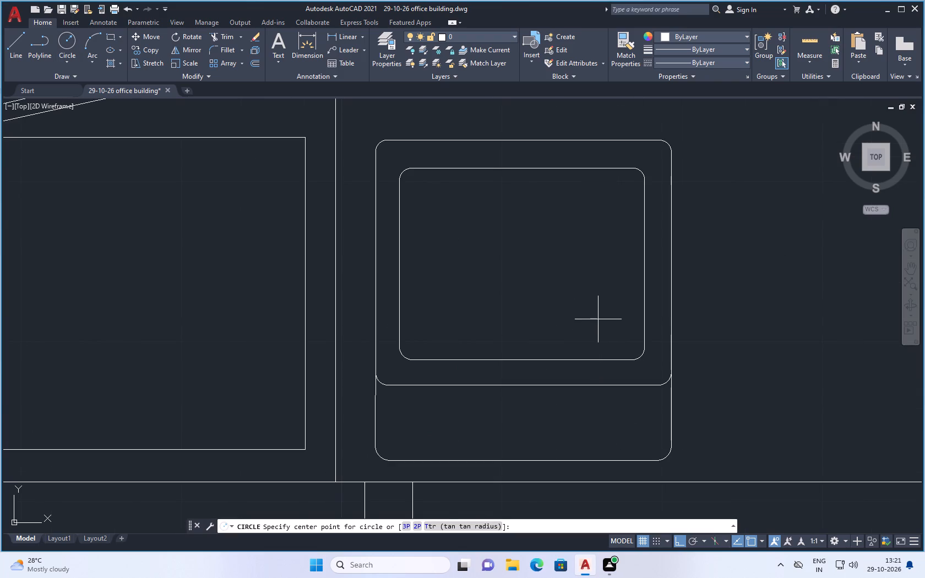
click(591, 310)
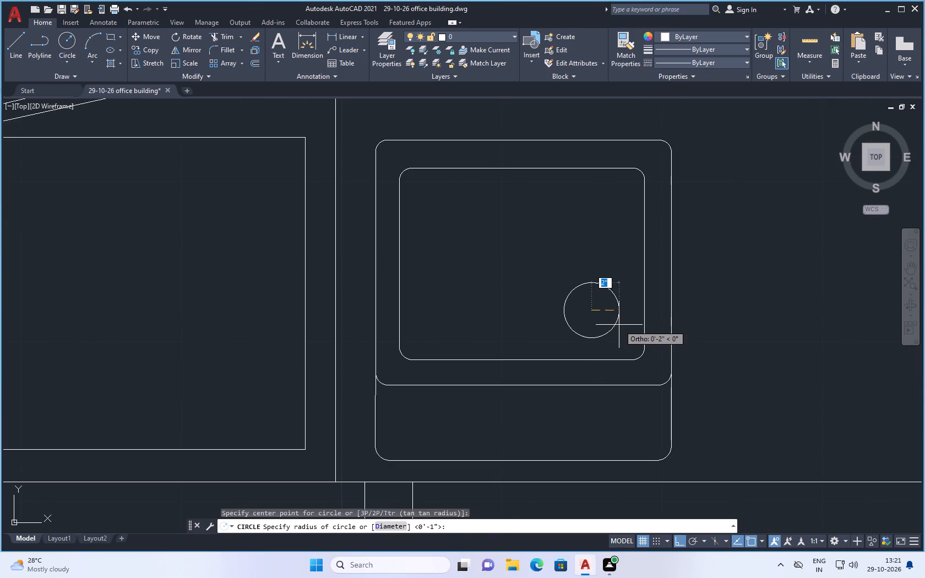
click(619, 325)
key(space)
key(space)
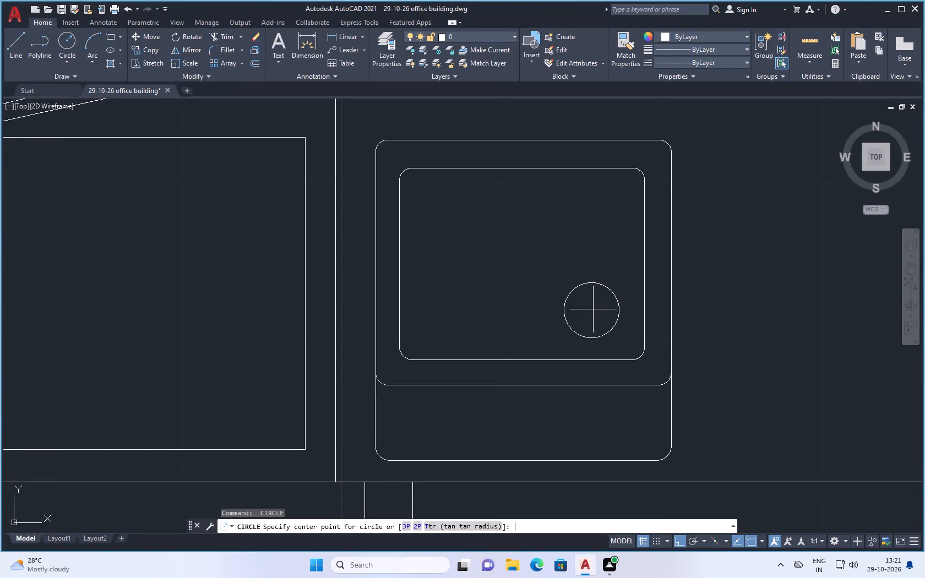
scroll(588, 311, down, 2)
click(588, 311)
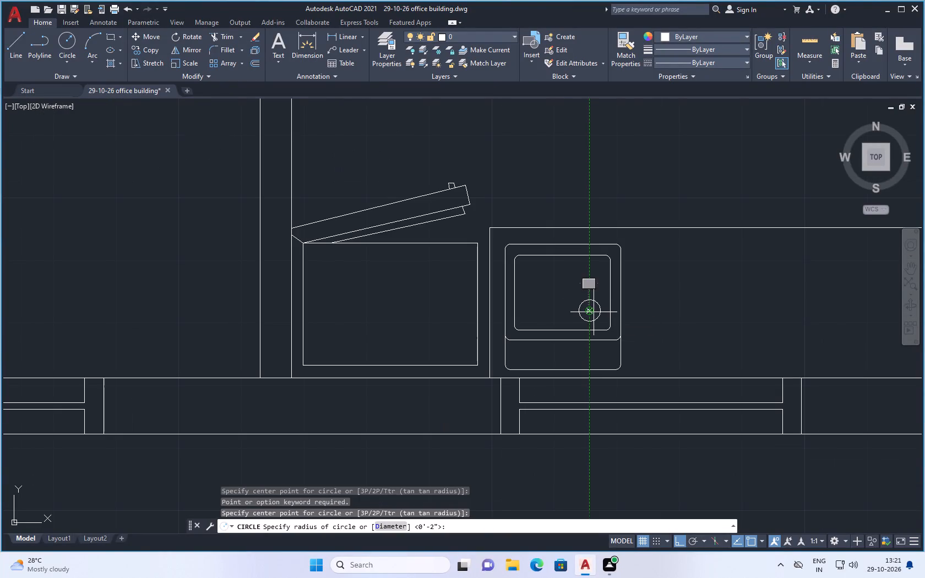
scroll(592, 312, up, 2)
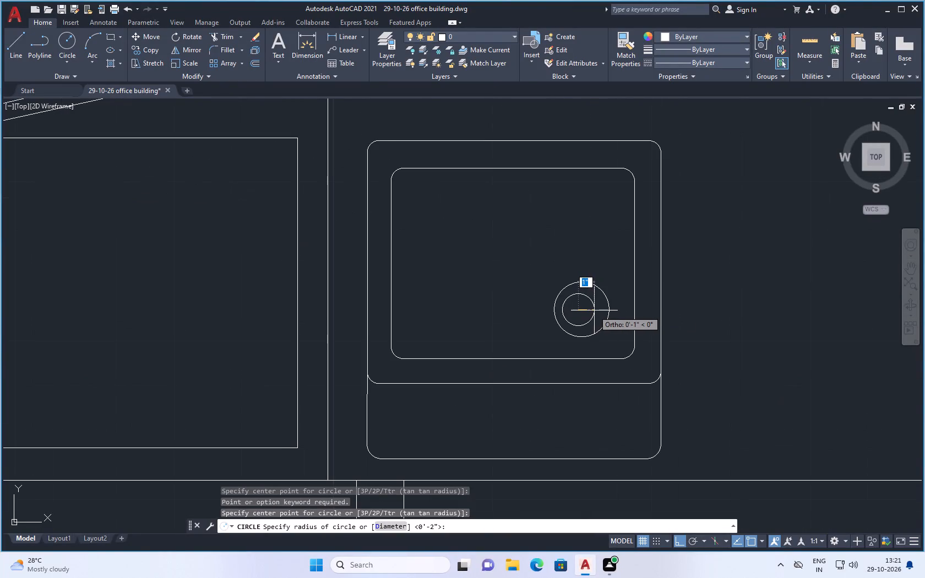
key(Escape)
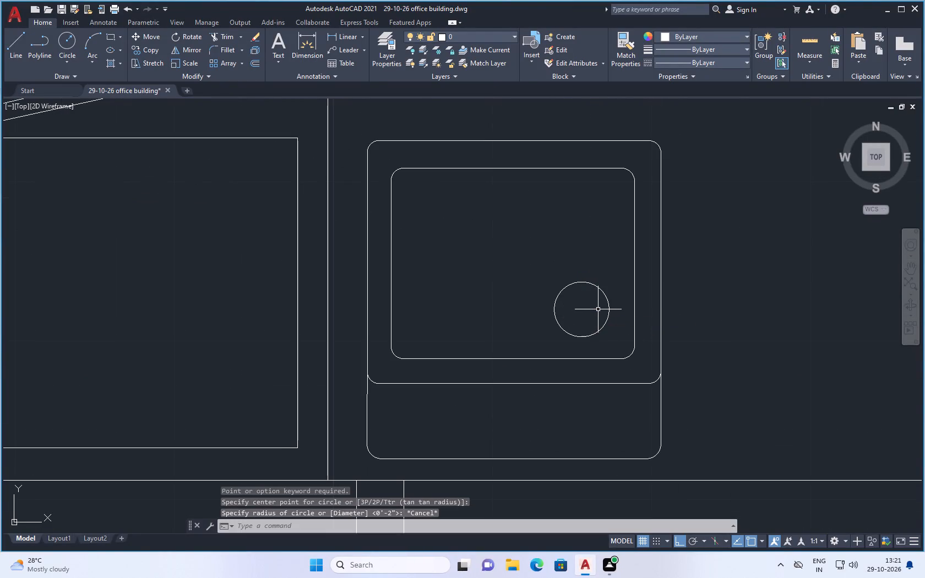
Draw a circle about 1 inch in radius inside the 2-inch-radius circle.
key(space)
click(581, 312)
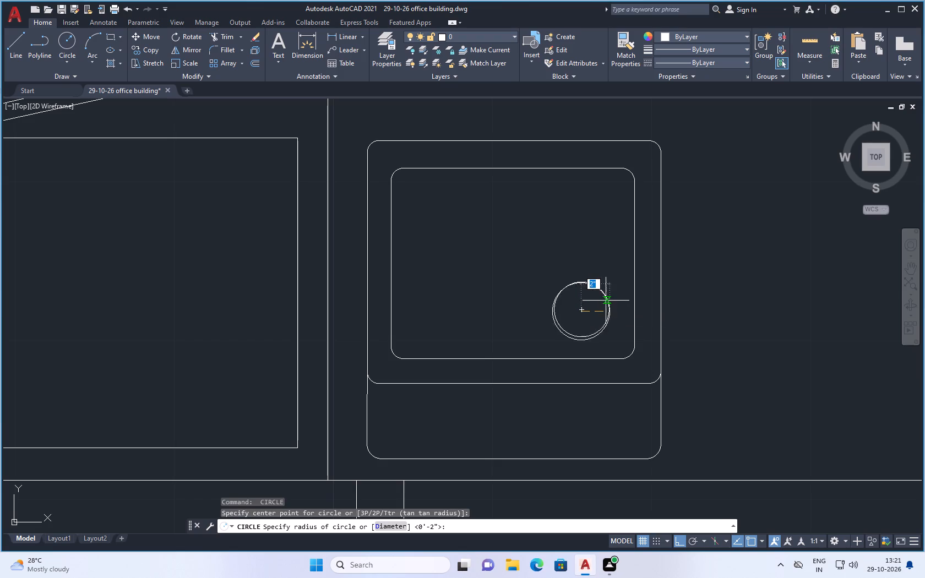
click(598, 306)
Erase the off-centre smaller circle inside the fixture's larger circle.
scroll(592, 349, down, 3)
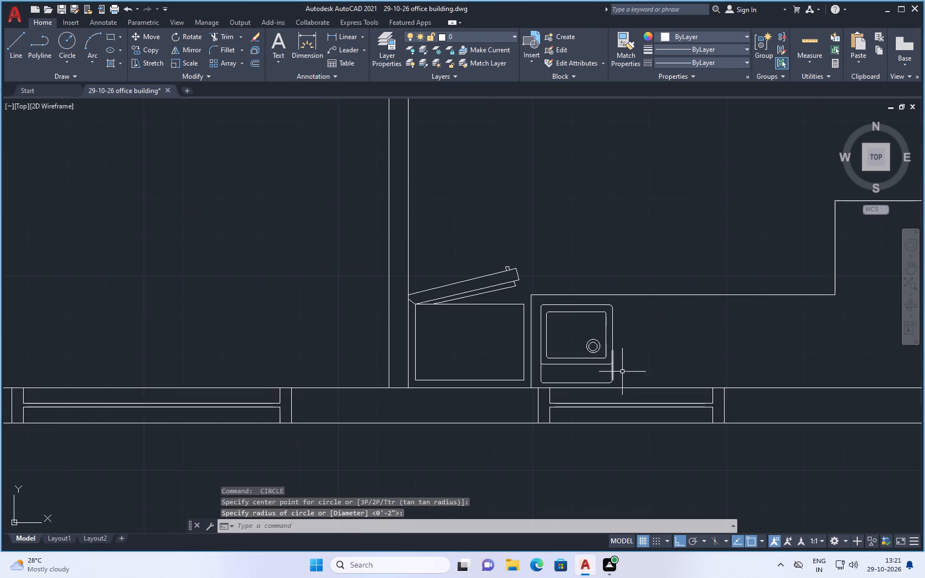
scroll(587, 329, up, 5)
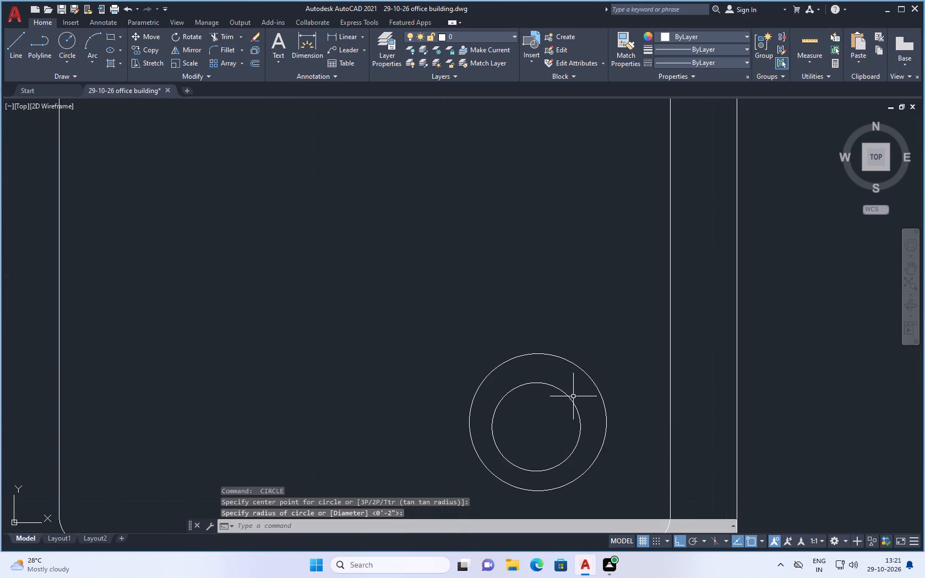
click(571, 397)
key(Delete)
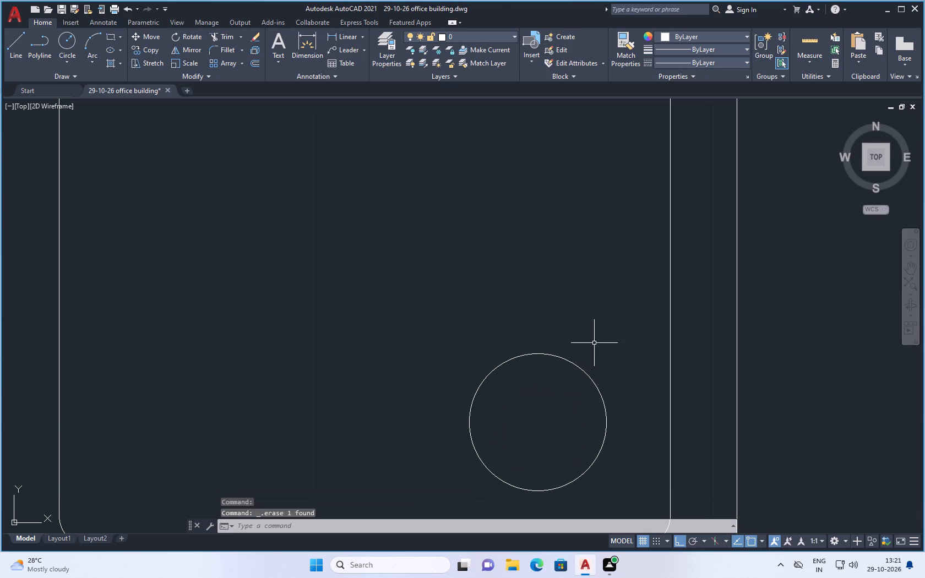
Draw a circle about 1 inch in radius centred on the fixture's existing circle.
click(69, 38)
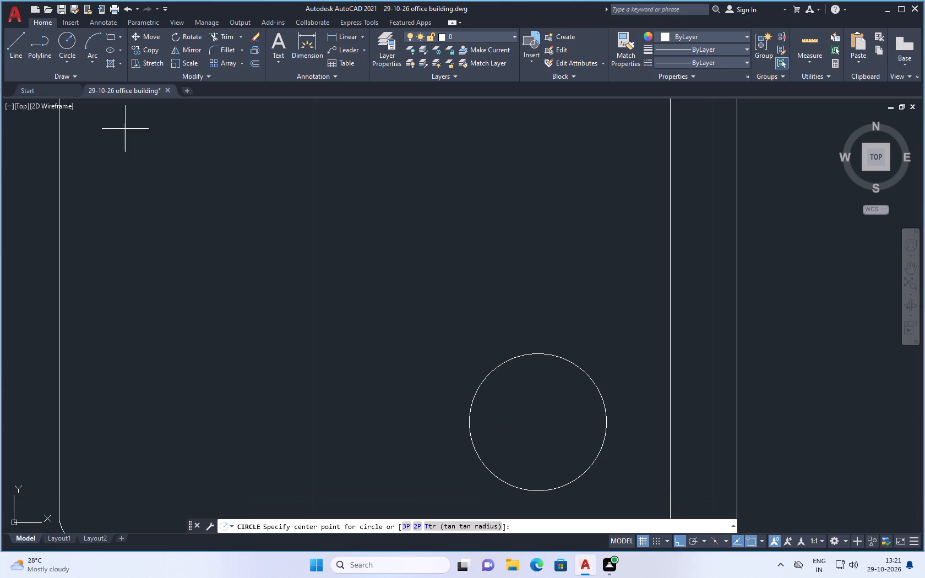
scroll(532, 396, down, 3)
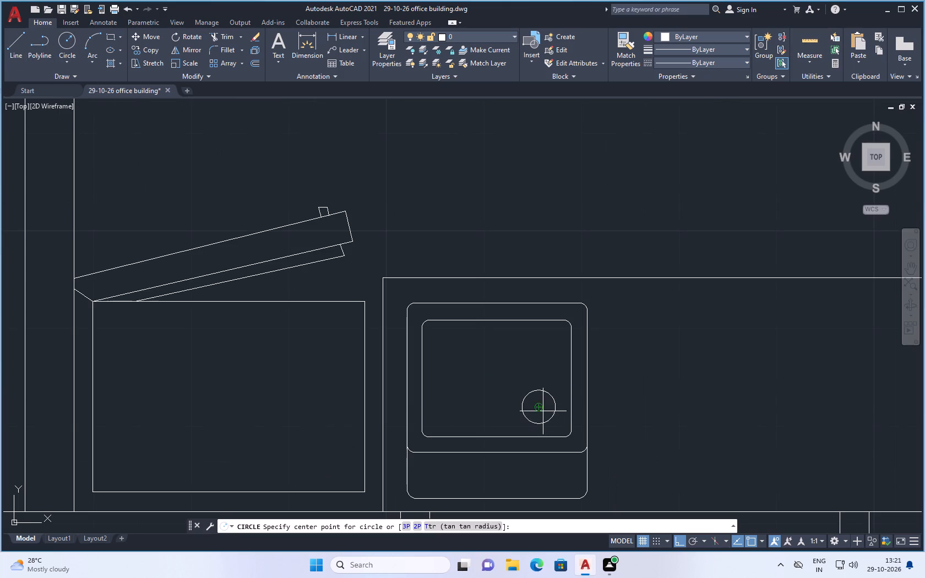
click(537, 410)
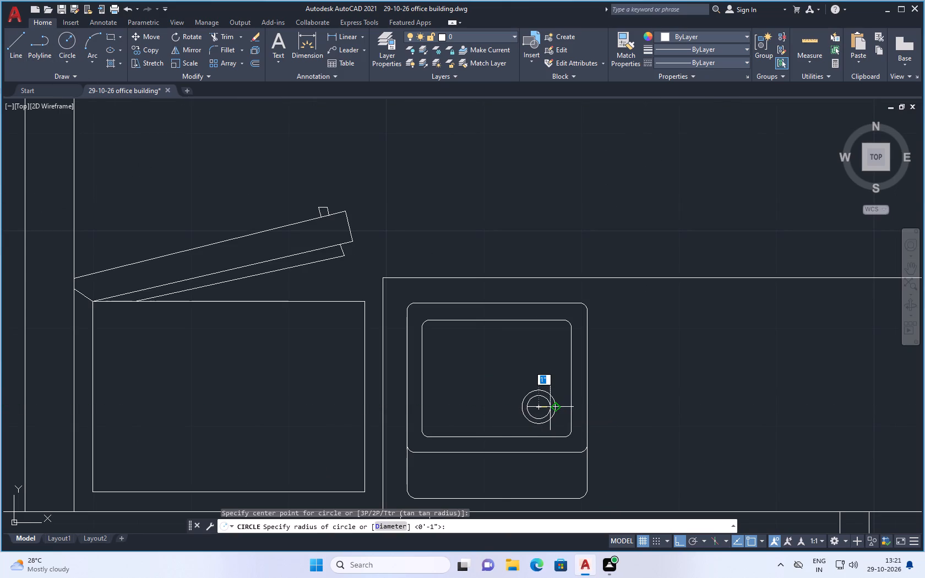
scroll(550, 407, up, 1)
click(549, 407)
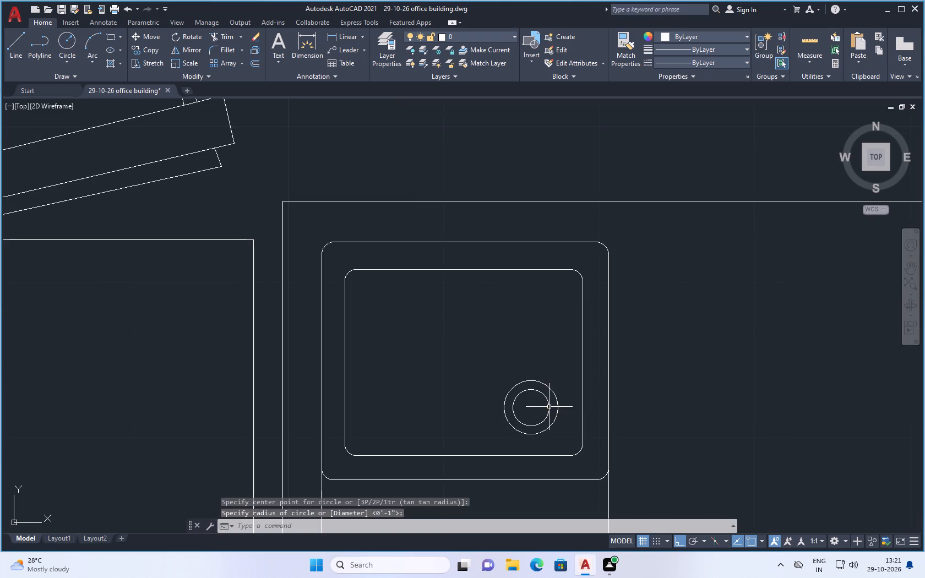
Offset the inner face line of the south-middle room's east wall 1' westward into the room.
scroll(581, 426, down, 4)
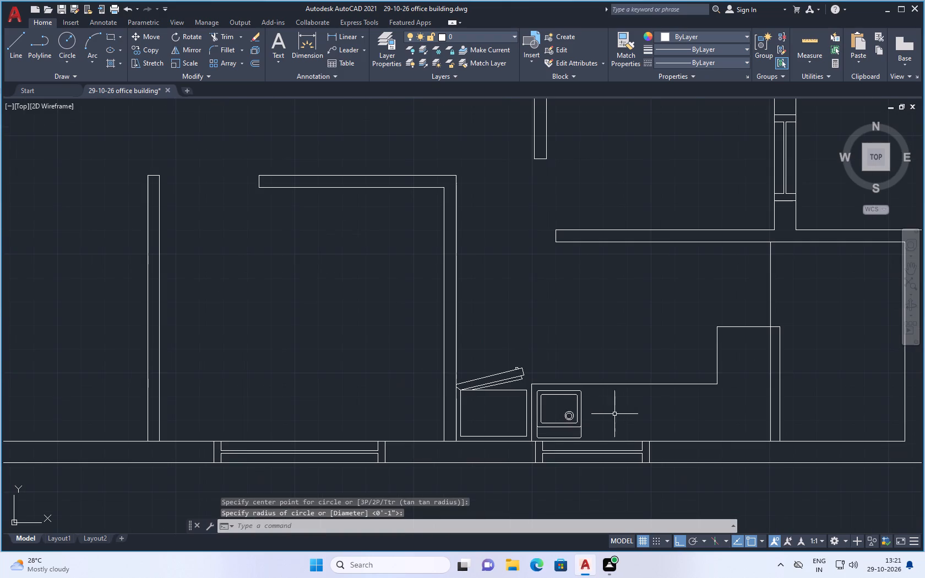
scroll(549, 385, down, 2)
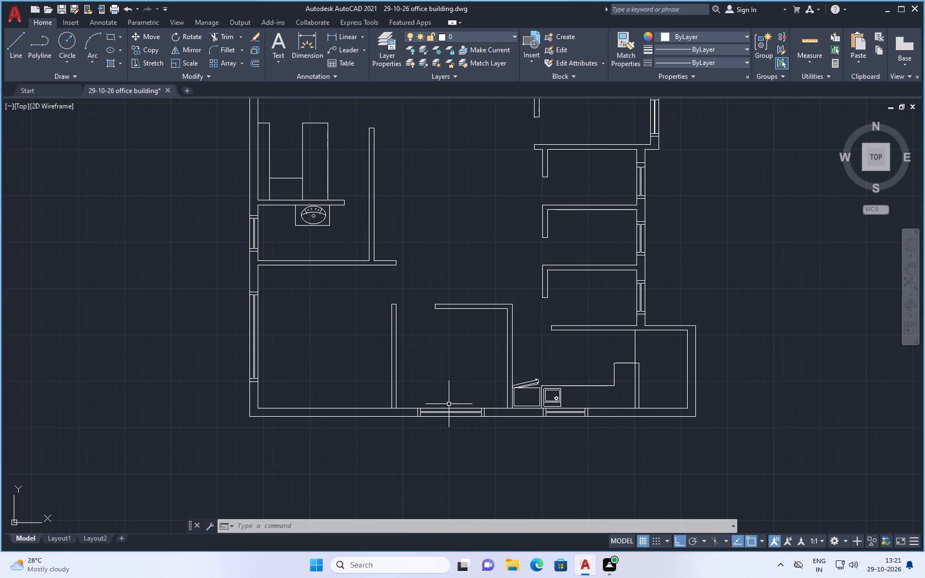
scroll(431, 411, up, 1)
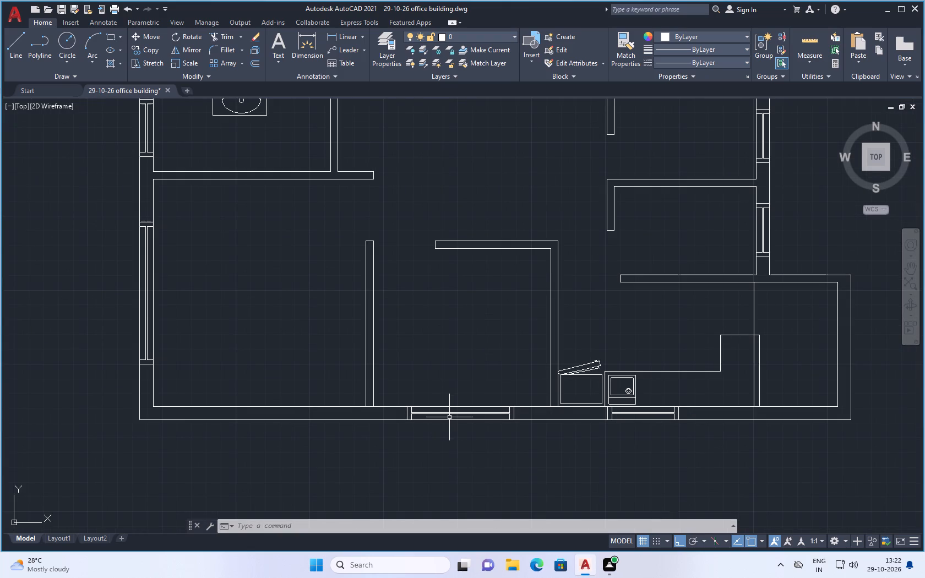
key(o)
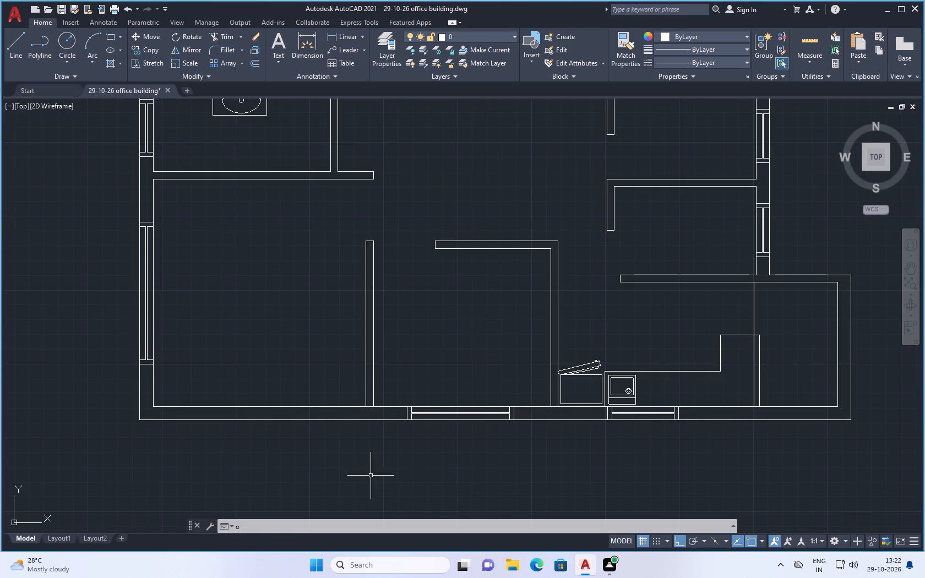
key(f)
key(f)
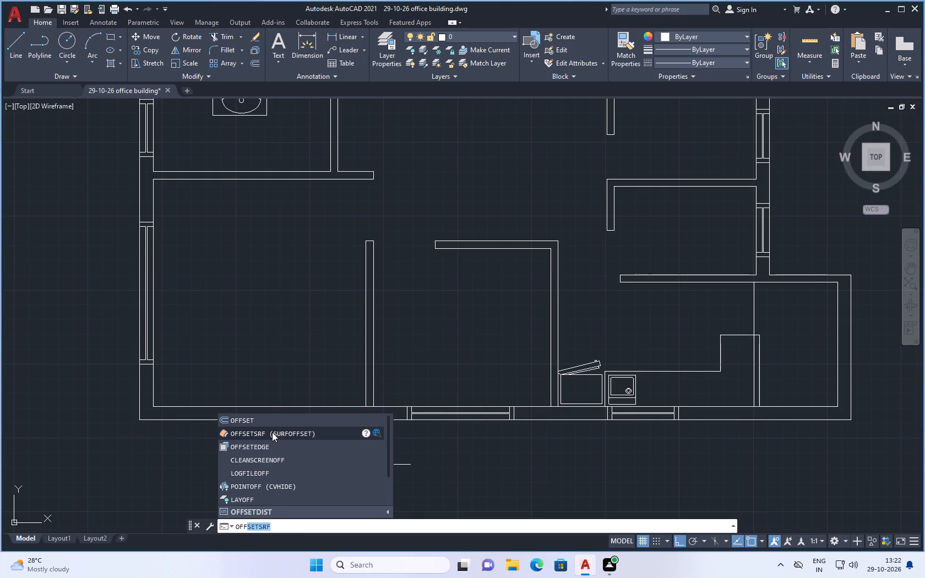
click(280, 421)
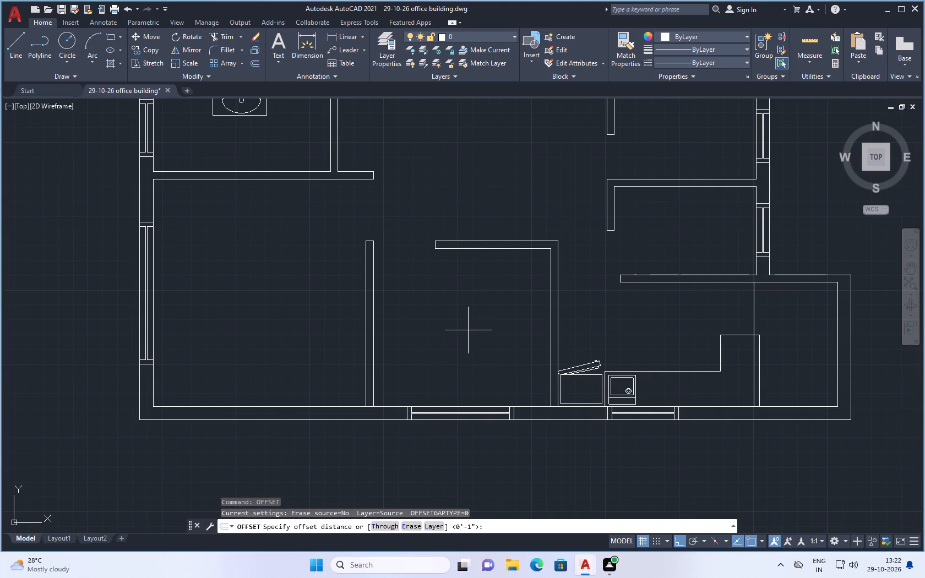
key(1)
key(apostrophe)
key(Return)
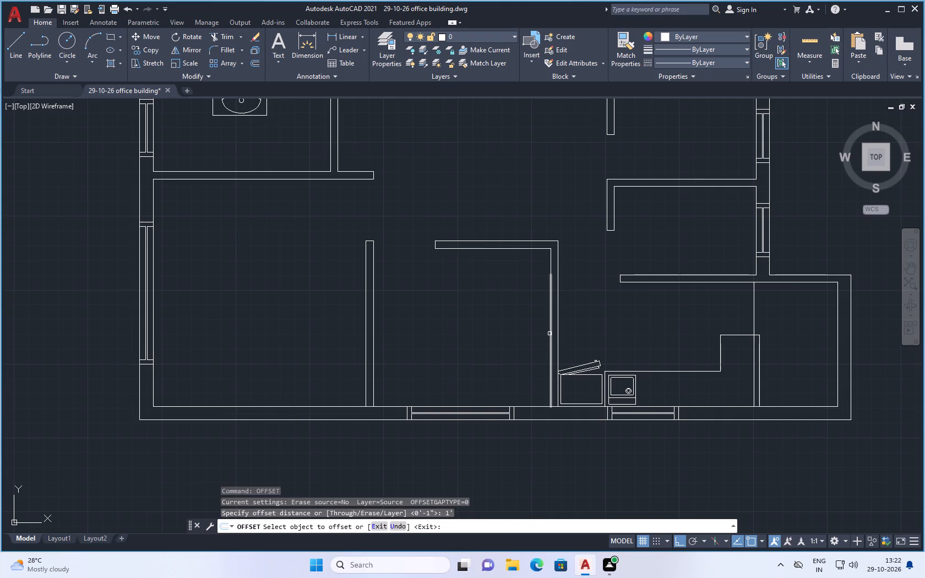
click(549, 334)
click(515, 348)
key(Escape)
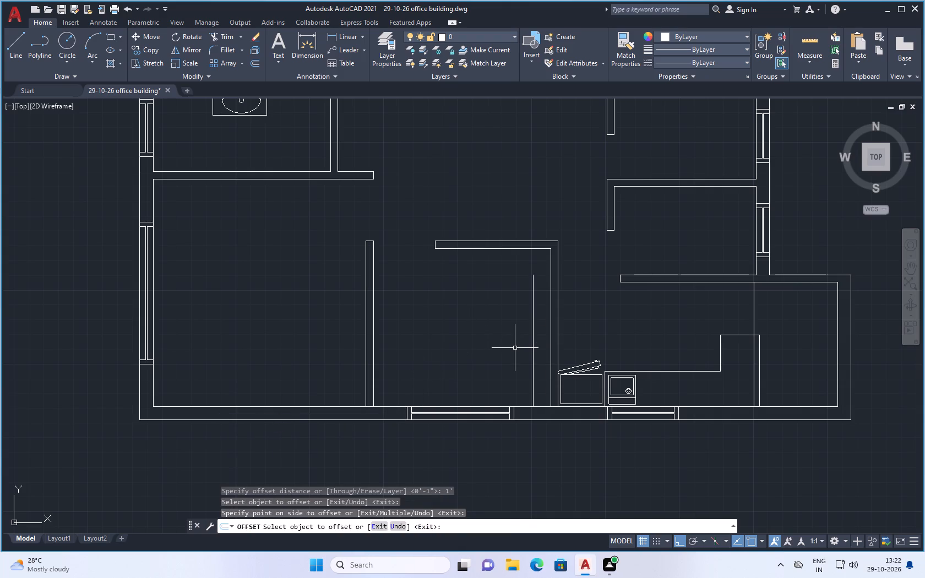
key(space)
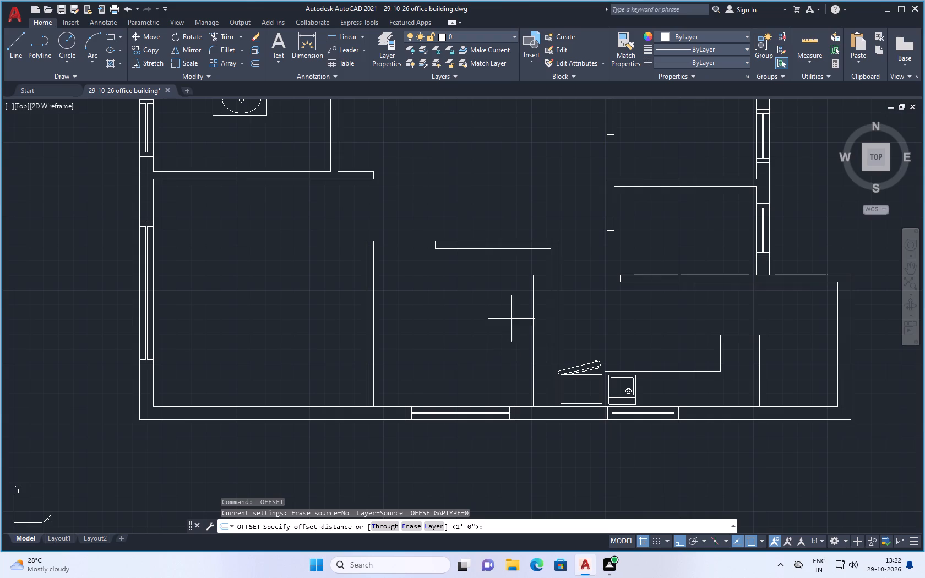
key(Escape)
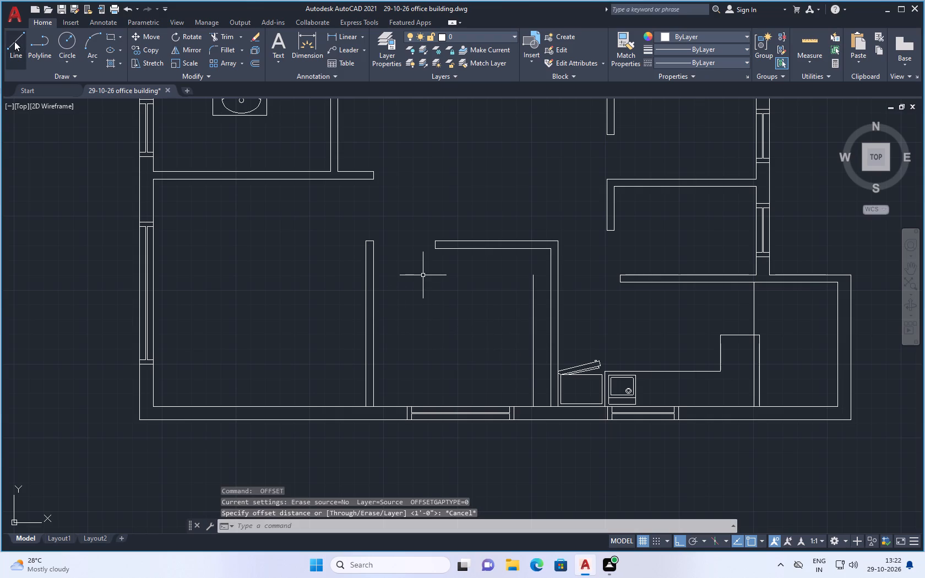
Start the Line command for a new line in the floor plan.
click(14, 41)
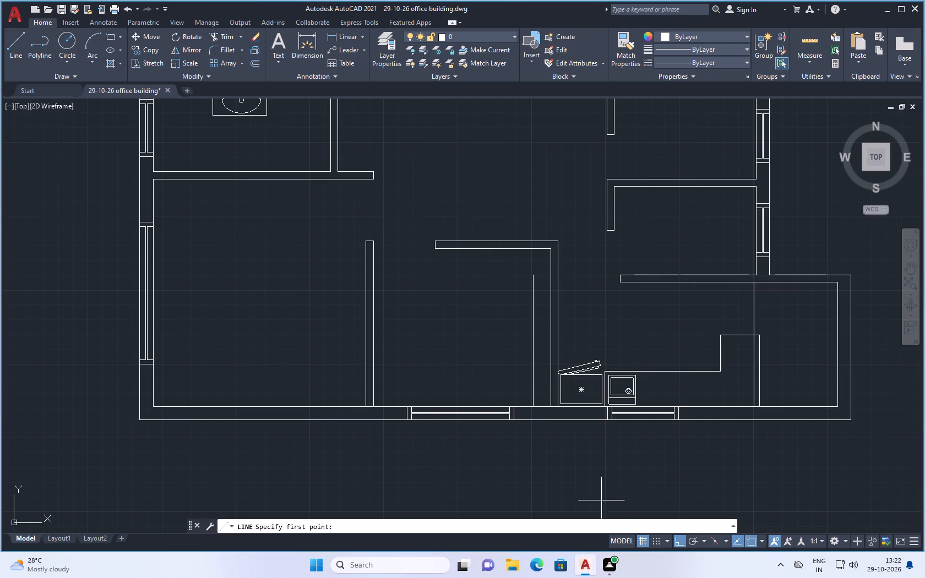
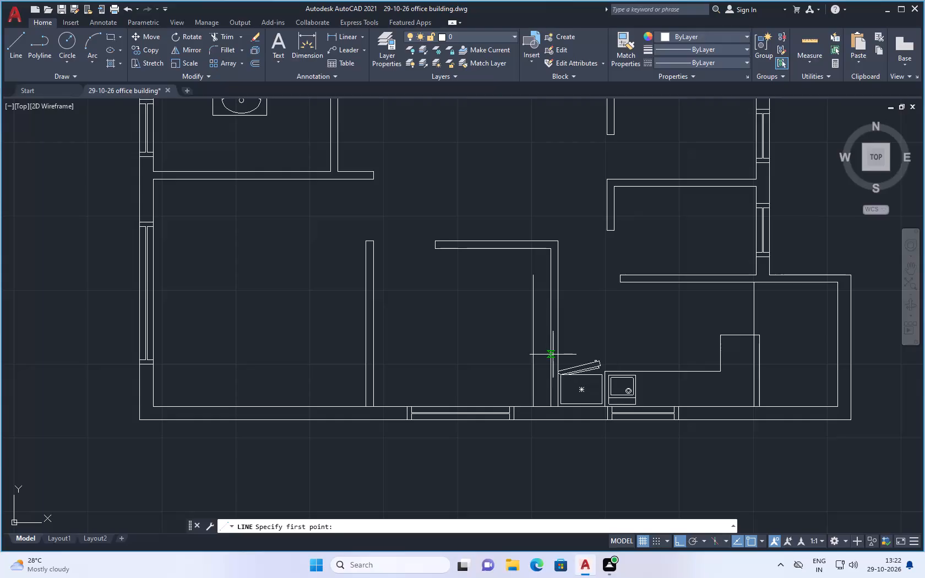
Draw a three-sided desk outline about 6'-1" long and 1'-10" deep, projecting west from the south-middle room's east wall.
click(553, 355)
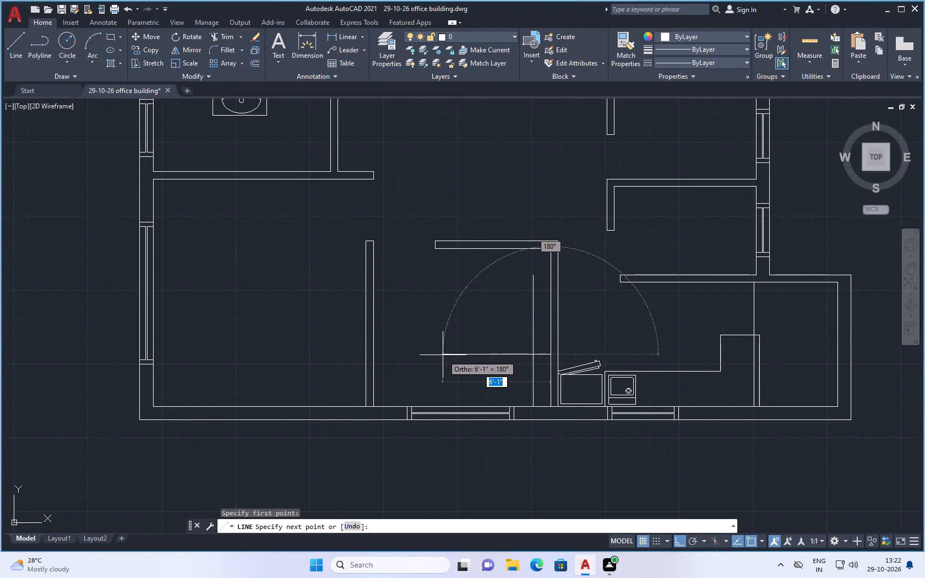
click(443, 355)
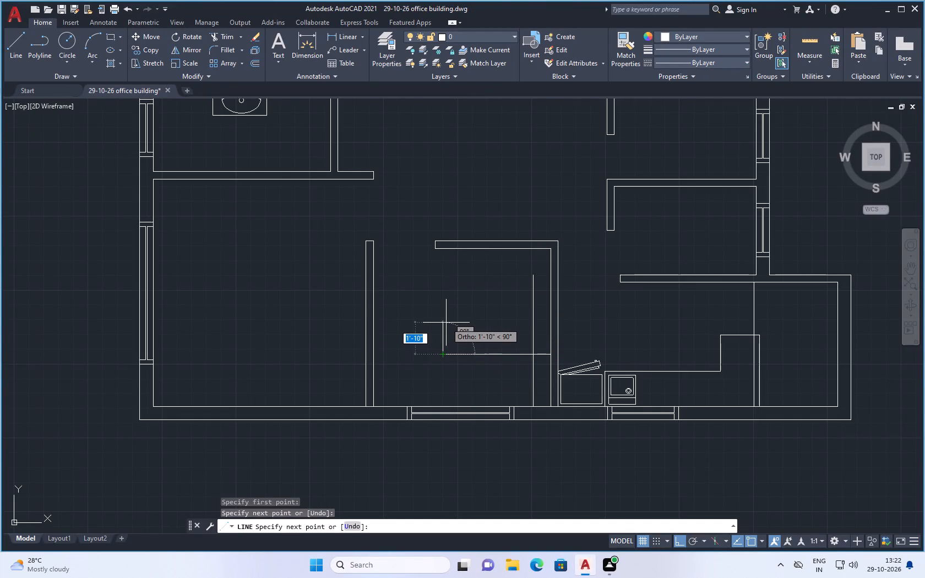
click(446, 323)
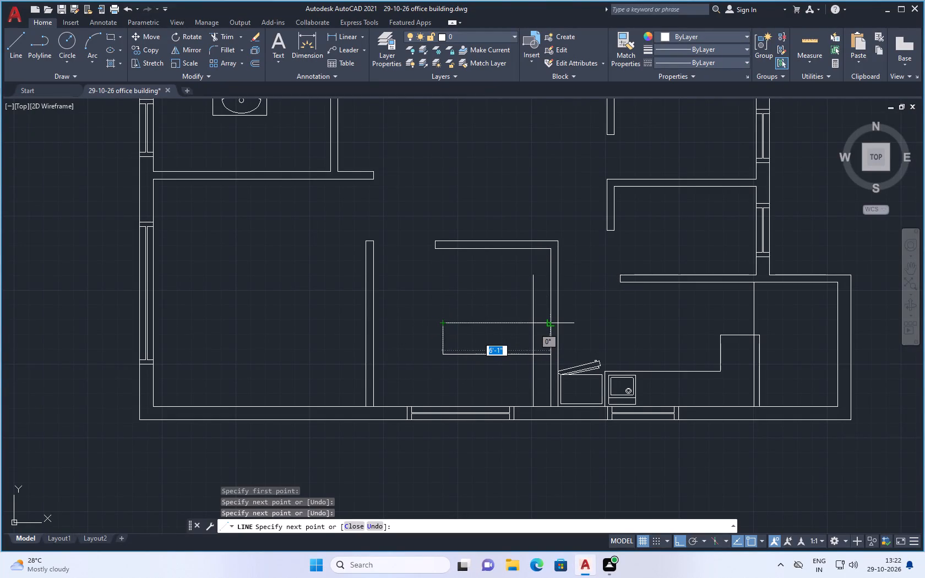
click(552, 325)
key(Escape)
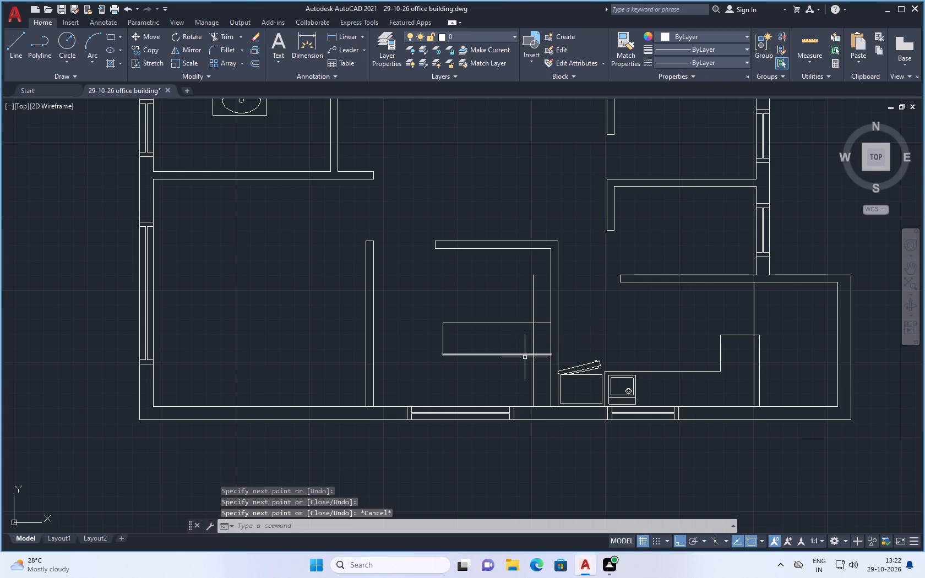
Trim away the parts of the 1' offset line north of and inside the desk outline in the south-middle room.
key(t)
key(r)
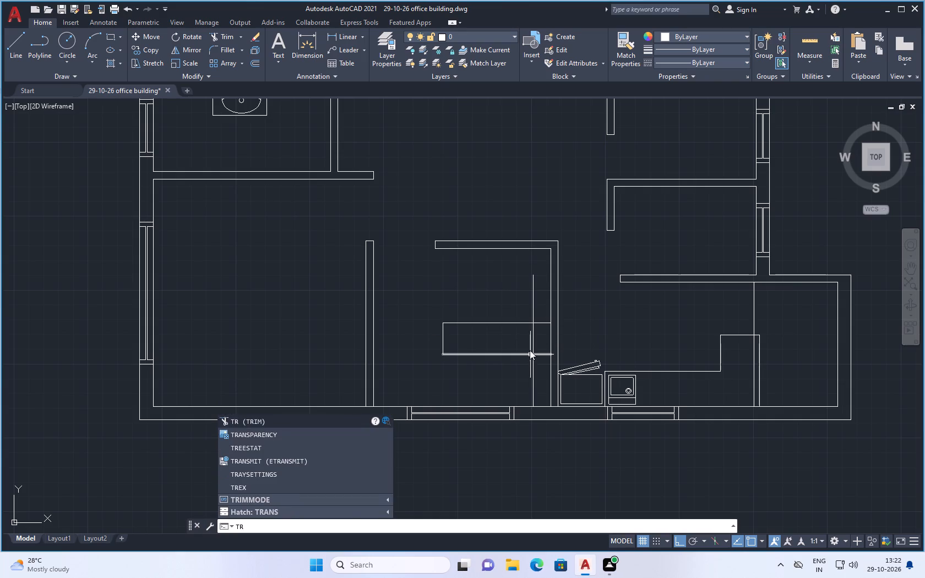
key(Return)
click(534, 304)
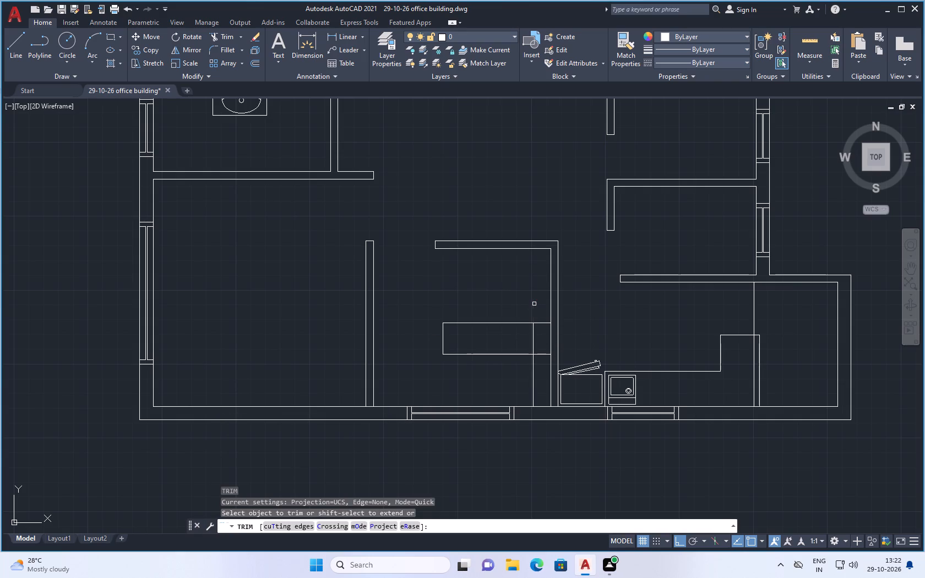
click(534, 339)
key(Escape)
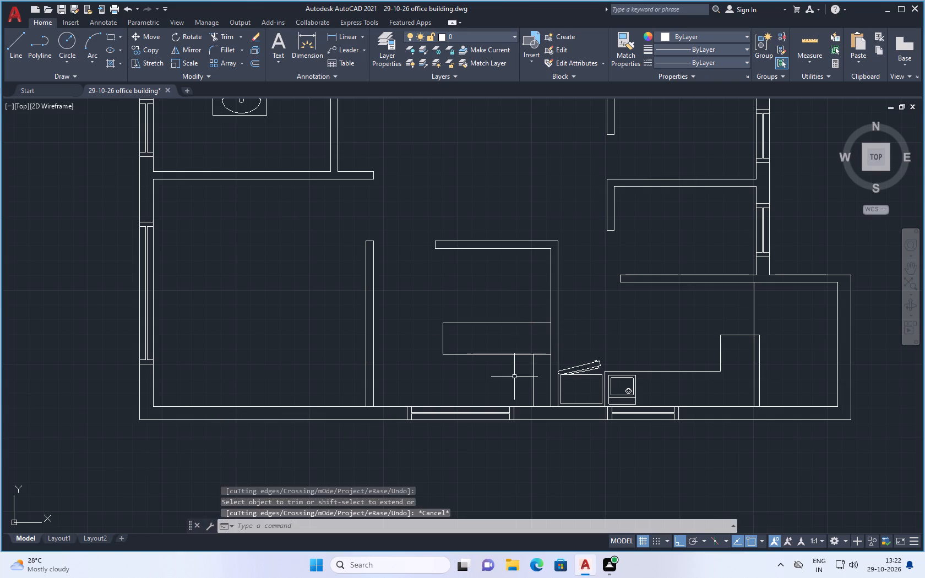
Save the office building drawing.
scroll(521, 375, down, 2)
scroll(476, 358, down, 2)
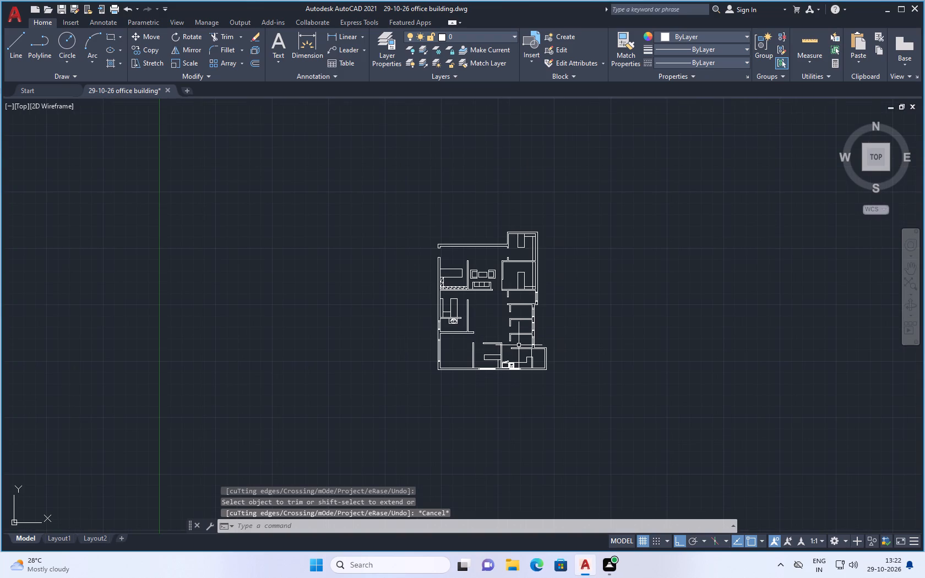
scroll(520, 342, down, 1)
scroll(514, 312, up, 2)
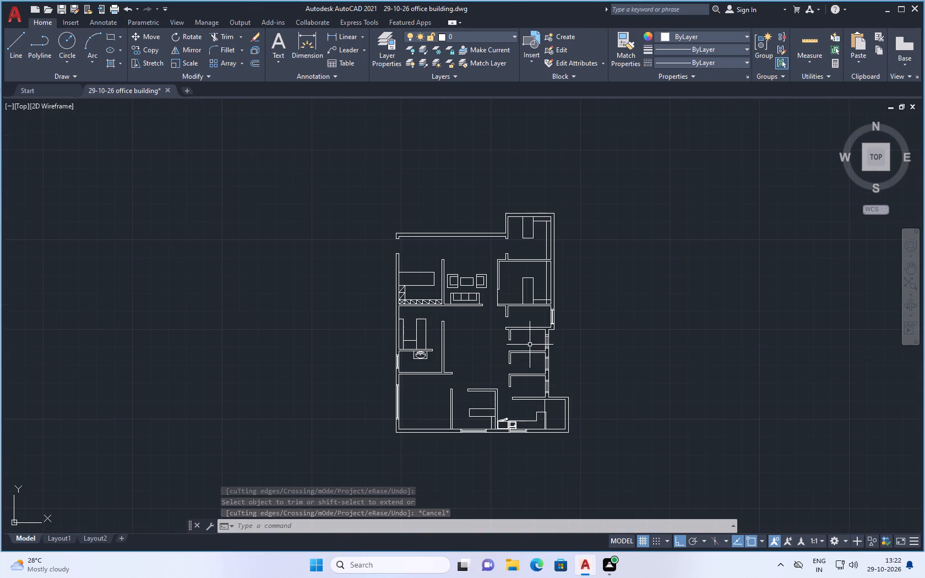
key(ctrl+s)
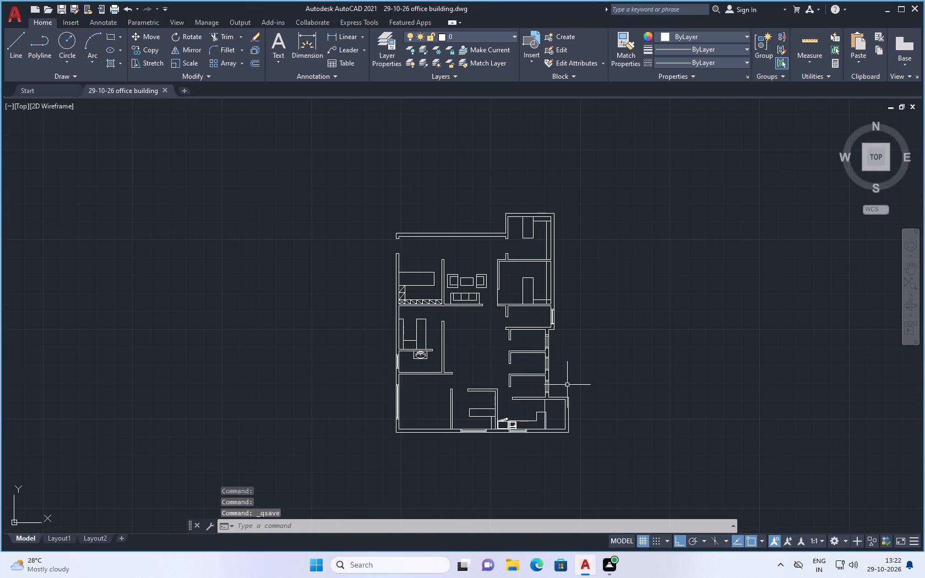
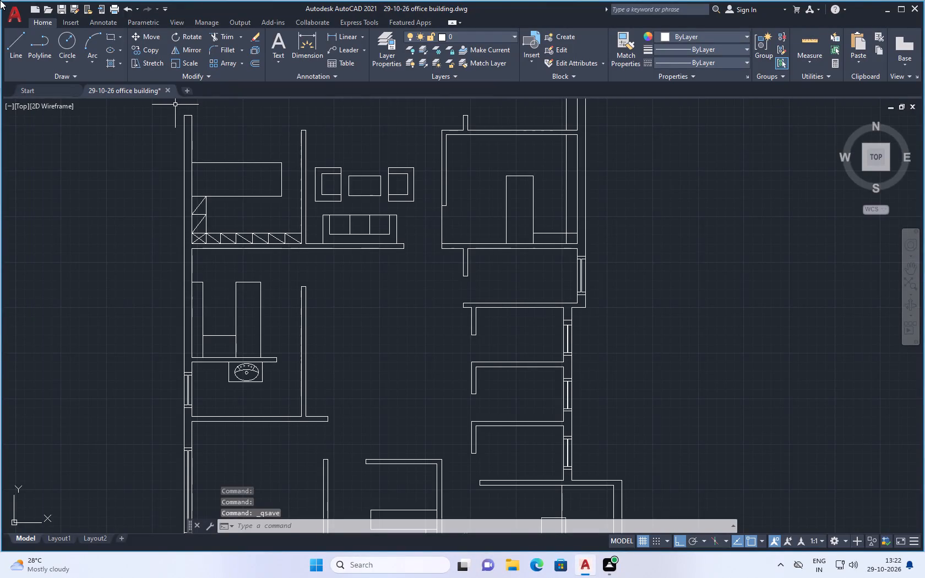
Draw a two-line corner outline about 2'-6" deep, inside the northwest corner of the northernmost of the three matching small east rooms.
click(12, 57)
scroll(538, 339, up, 1)
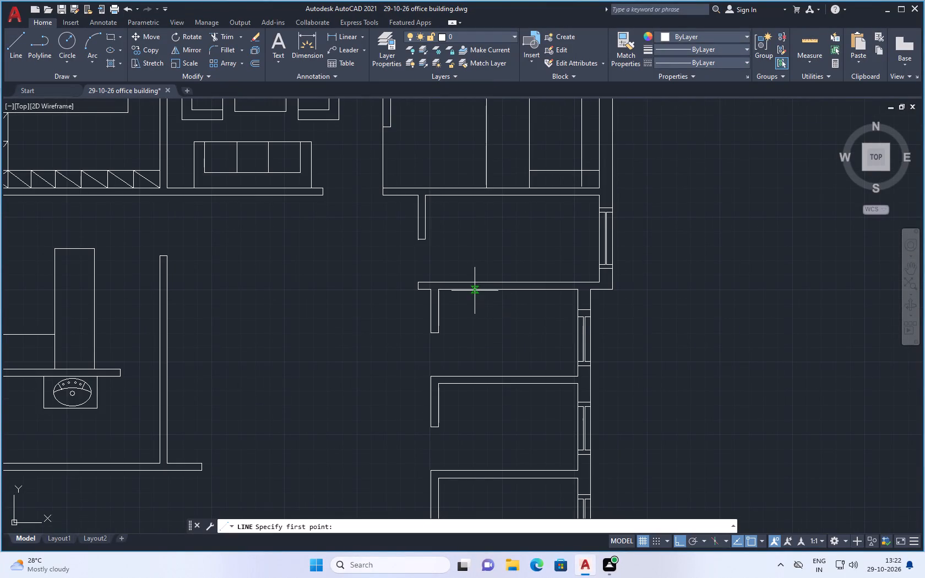
click(477, 290)
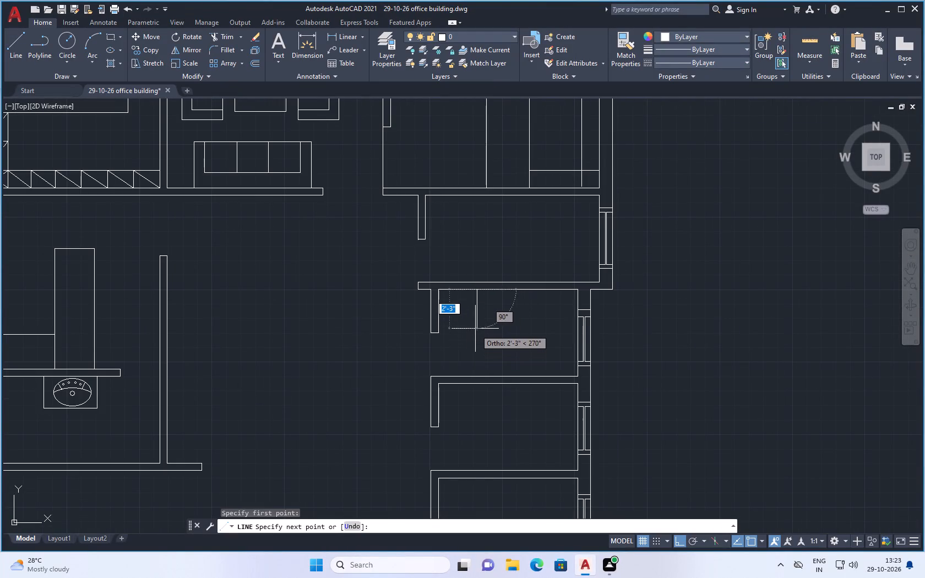
scroll(475, 328, up, 1)
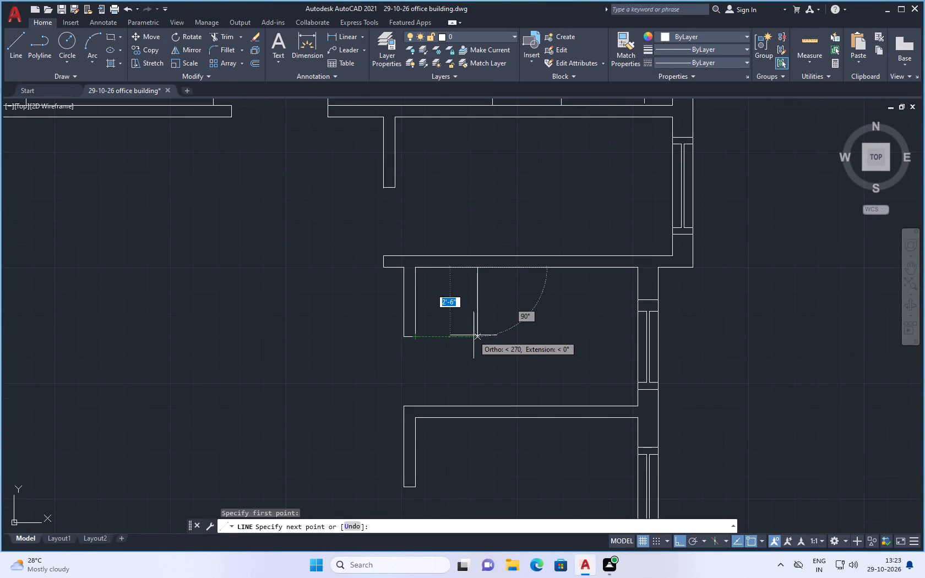
click(478, 335)
click(416, 335)
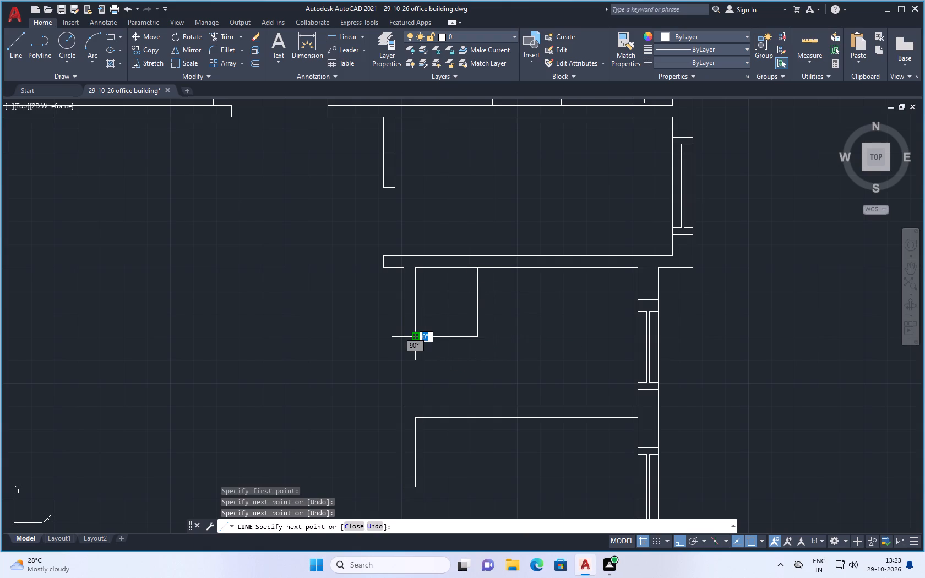
key(Escape)
Save the office building drawing.
key(ctrl+s)
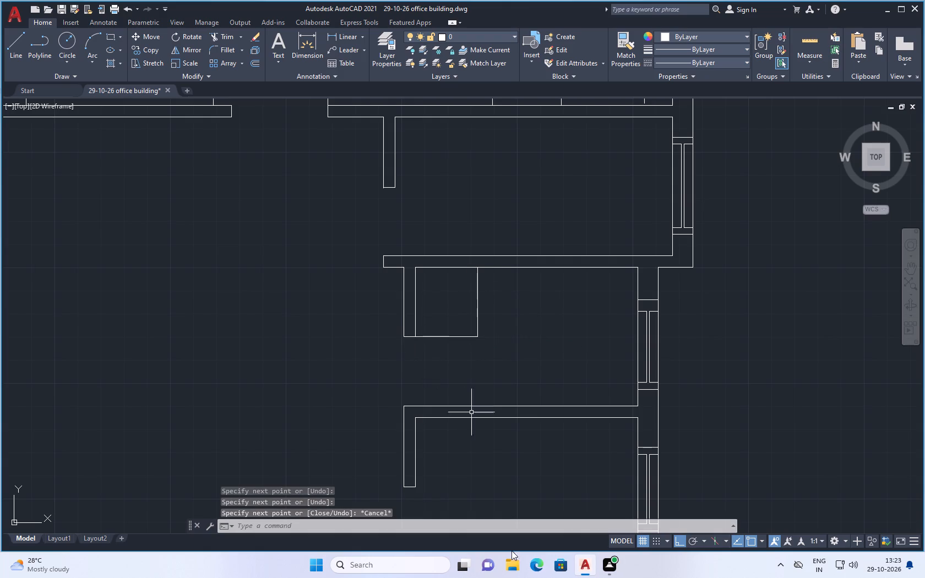